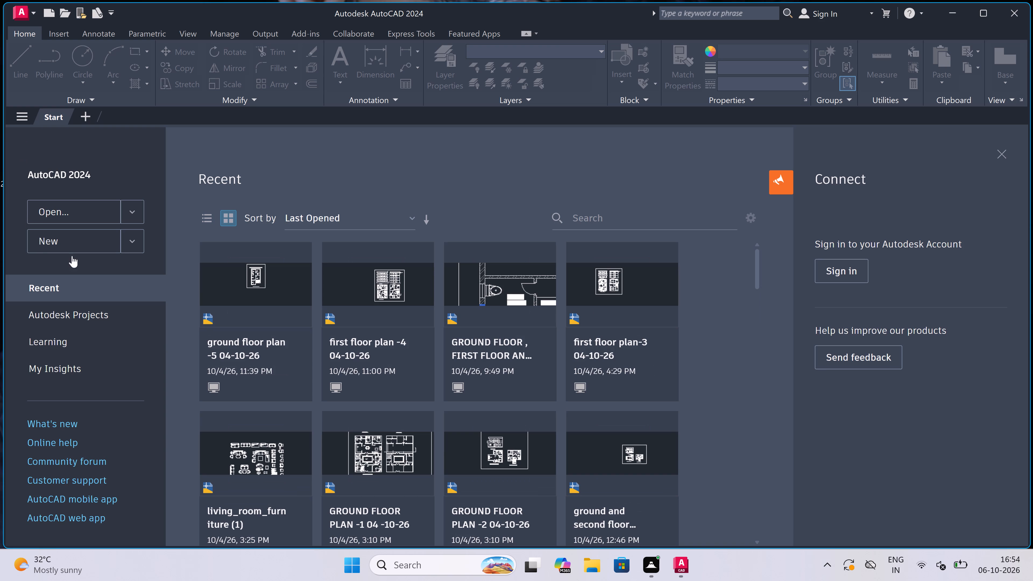
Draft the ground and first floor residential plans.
Create a new blank drawing.
{"action": "double_click", "coordinate": [87, 248]}
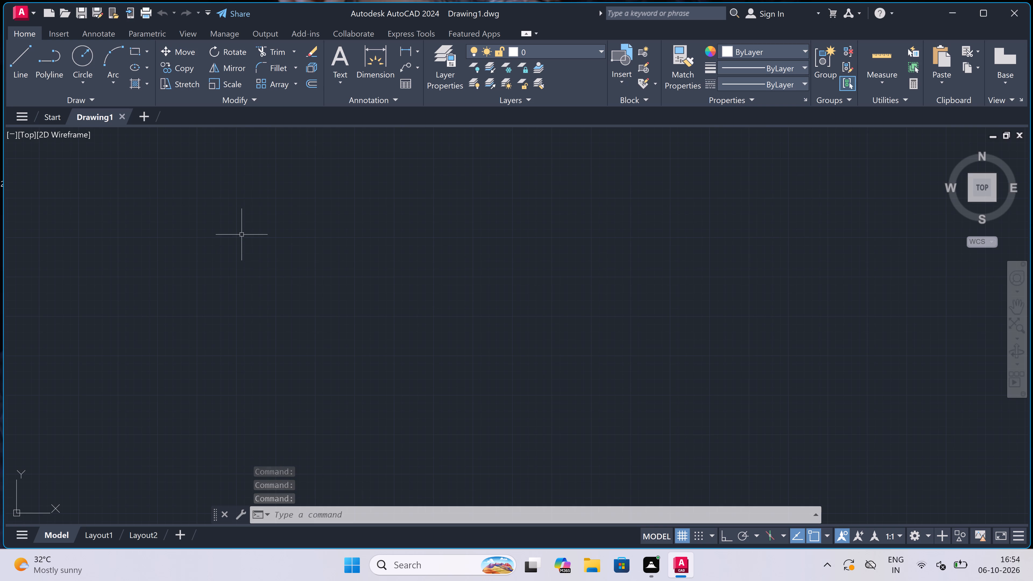
Configure the drawing units to Engineering length with 0'-0" precision and an insertion scale in inches.
{"action": "type", "text": "un"}
{"action": "key", "text": "space"}
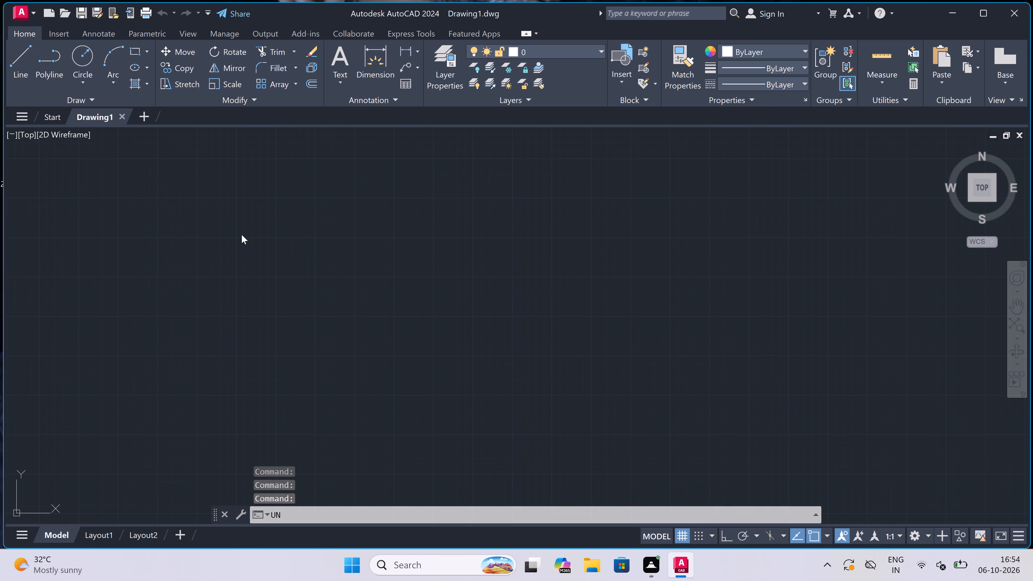
{"action": "left_click", "coordinate": [443, 187]}
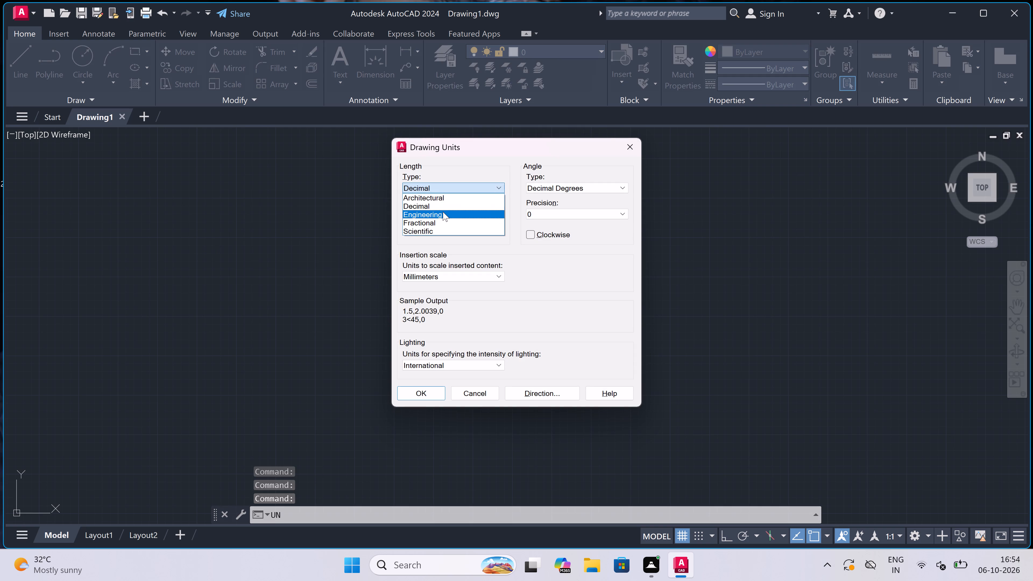
{"action": "left_click", "coordinate": [443, 212]}
{"action": "left_click", "coordinate": [445, 211]}
{"action": "left_click", "coordinate": [439, 220]}
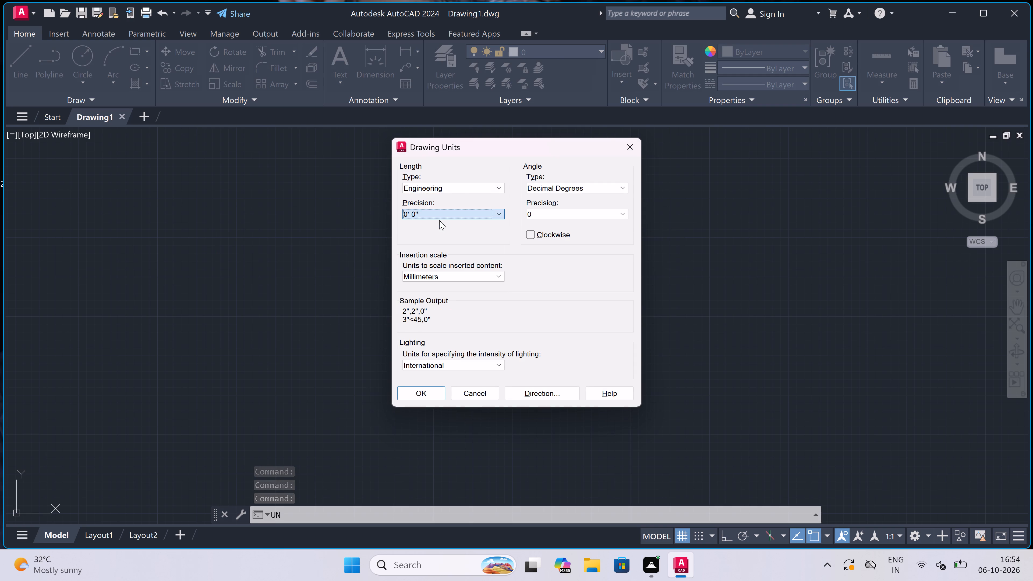
{"action": "left_click", "coordinate": [429, 276]}
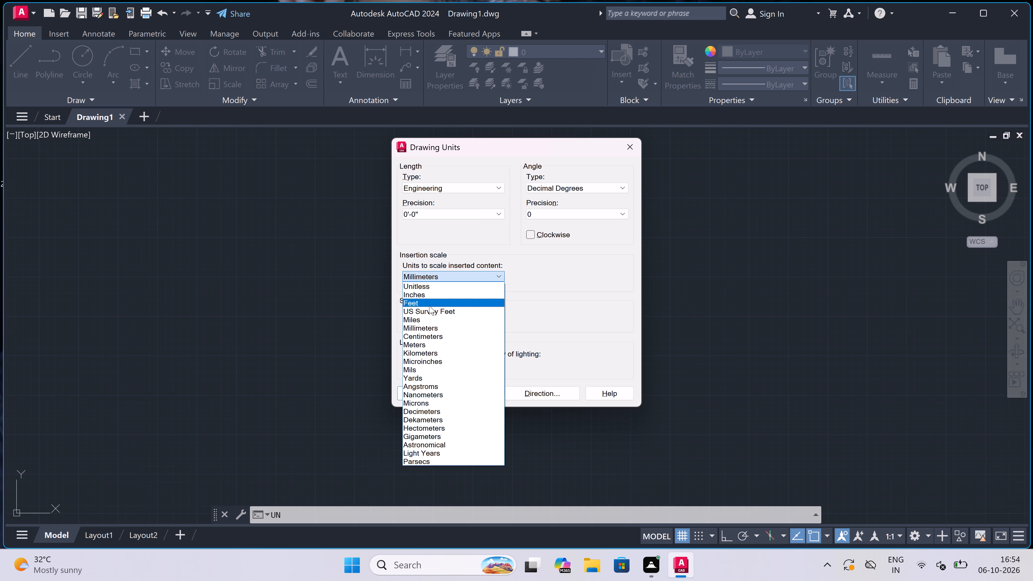
{"action": "left_click", "coordinate": [429, 296]}
{"action": "left_click", "coordinate": [418, 393]}
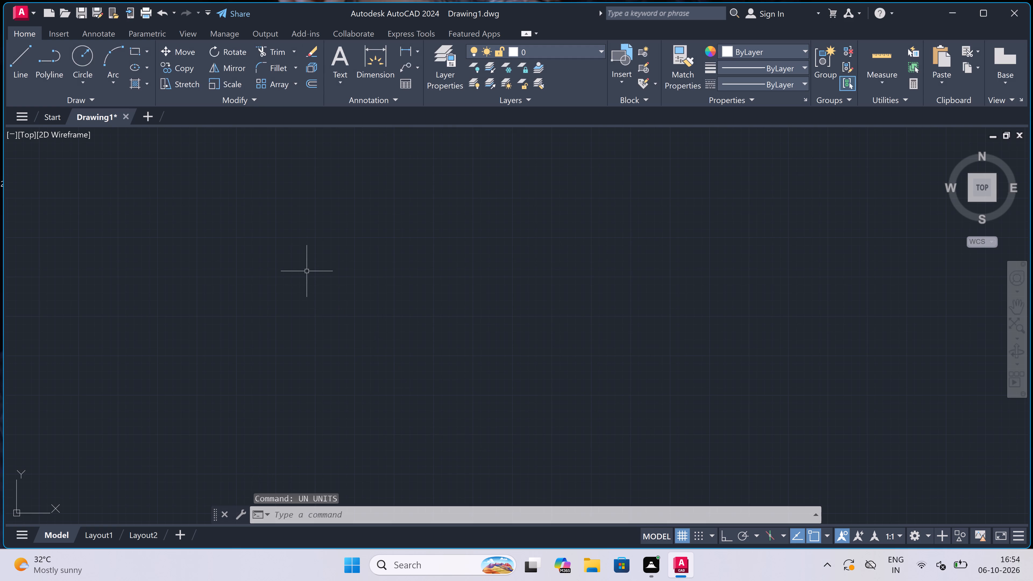
With Ortho on, draw one horizontal and one vertical construction line crossing at a point in the upper-left area of the drawing.
{"action": "type", "text": "xl"}
{"action": "key", "text": "space"}
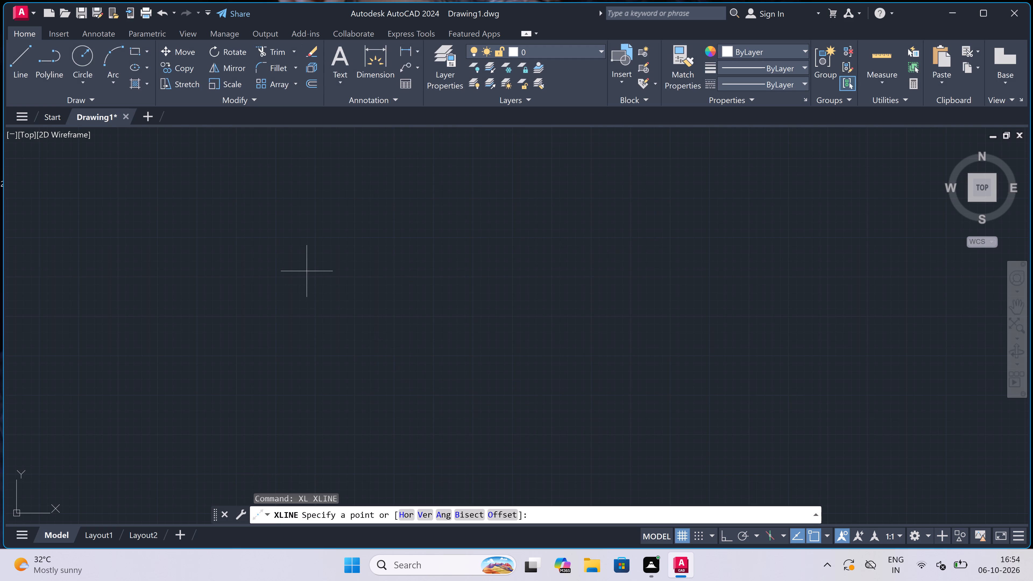
{"action": "left_click", "coordinate": [207, 172]}
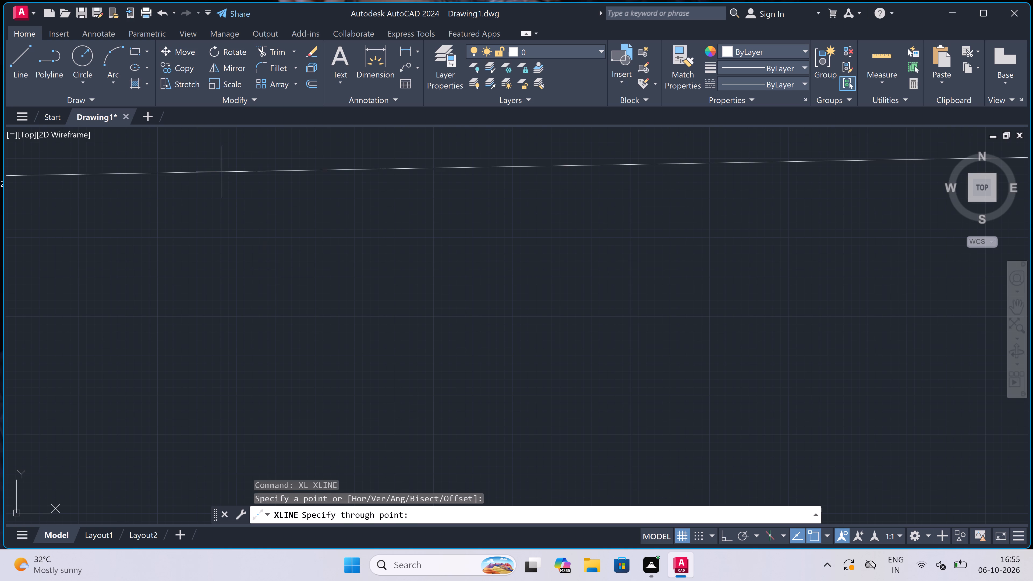
{"action": "key", "text": "F8"}
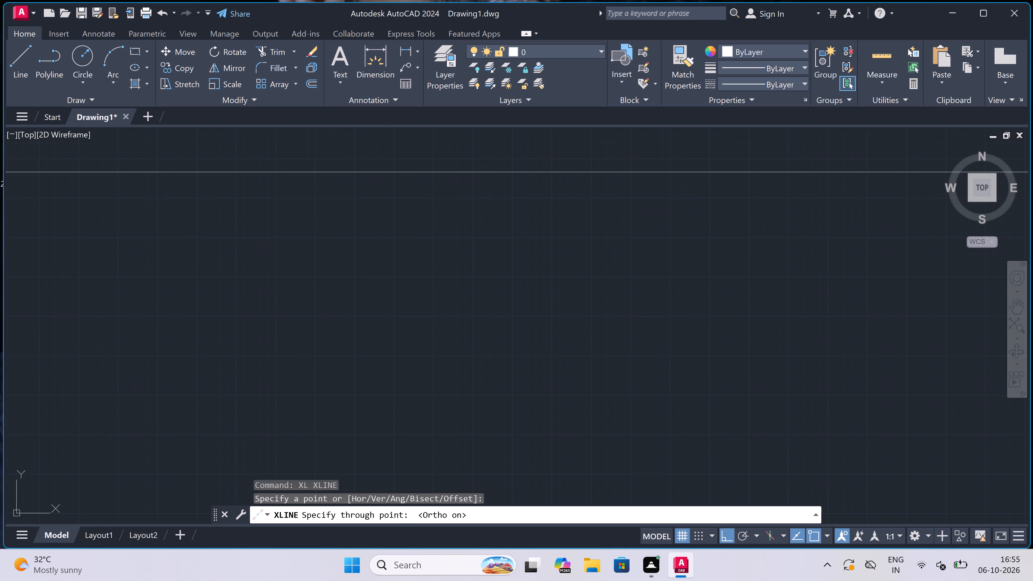
{"action": "double_click", "coordinate": [224, 162]}
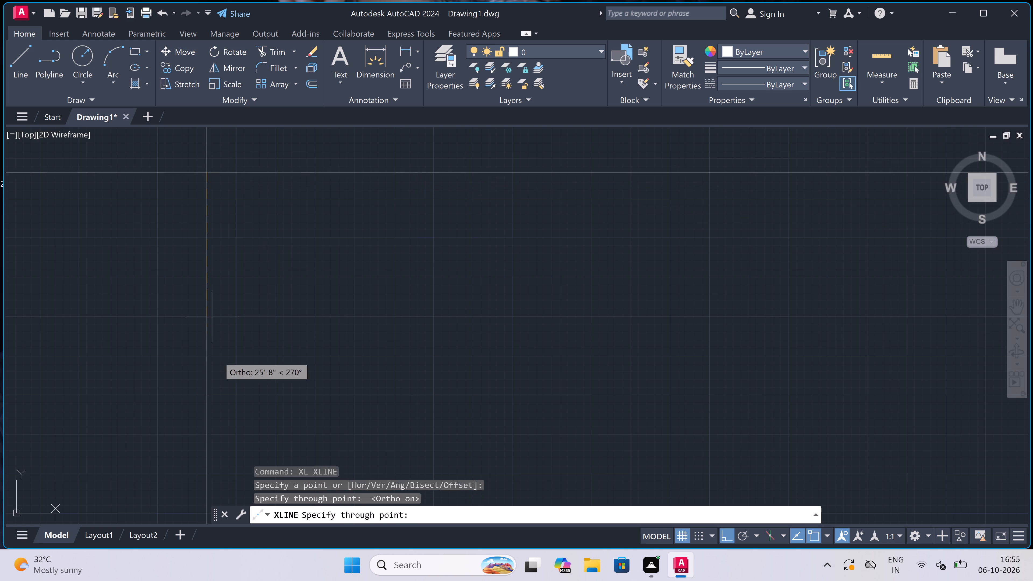
{"action": "left_click", "coordinate": [218, 370]}
{"action": "key", "text": "Escape"}
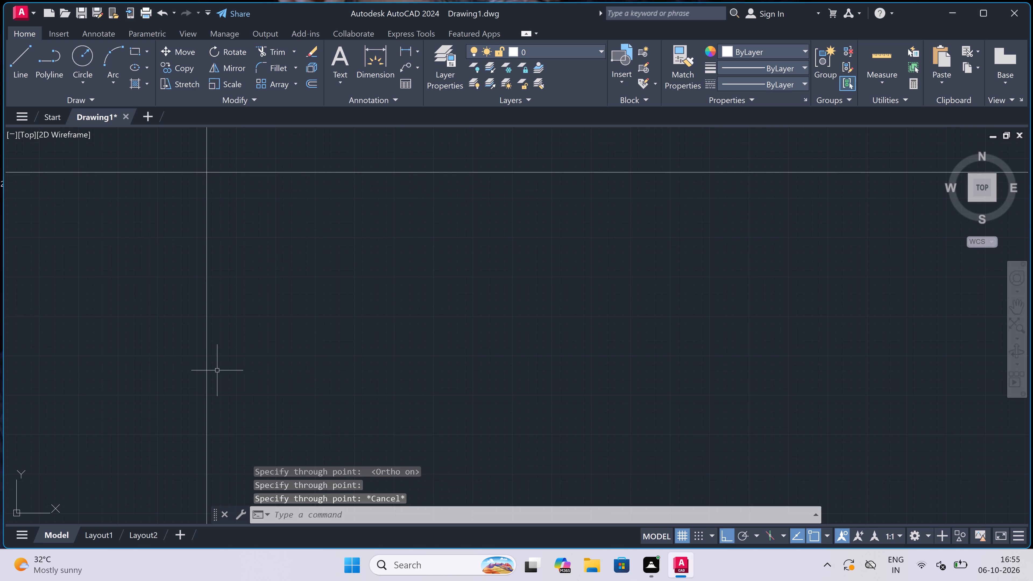
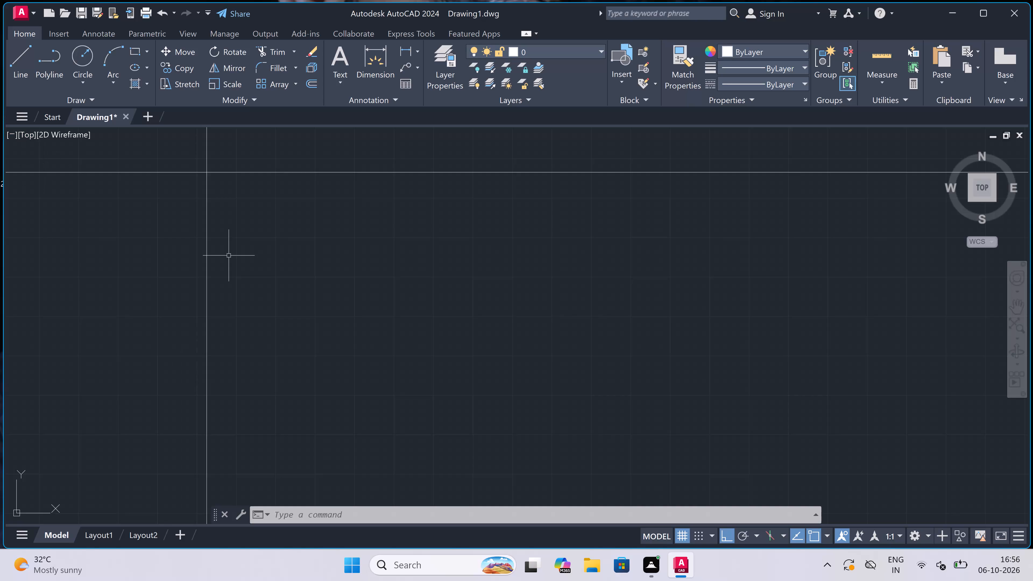
Trim the two construction lines beyond their crossing, above and to its left, to form an upper-left corner.
{"action": "type", "text": "tr"}
{"action": "key", "text": "space"}
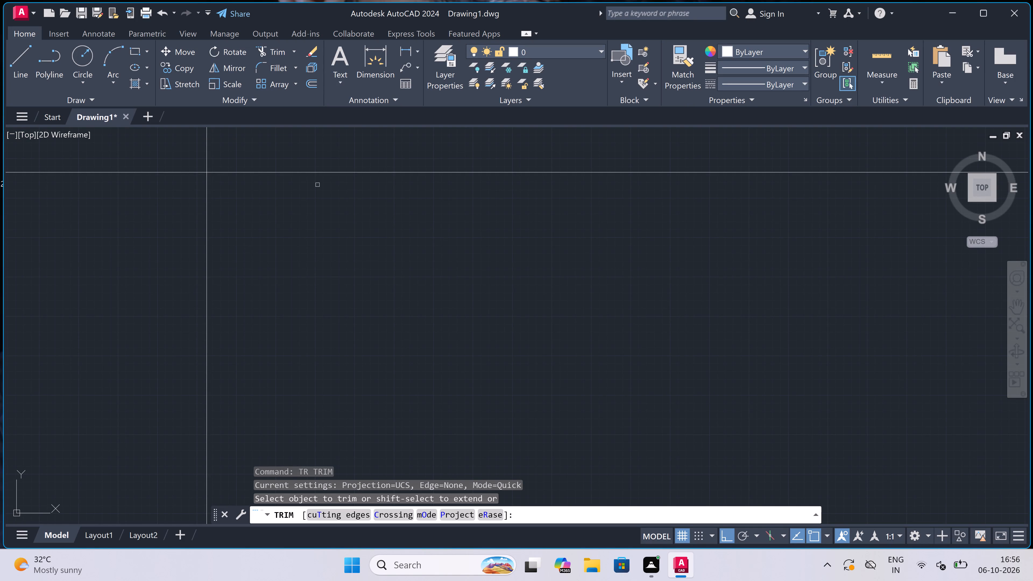
{"action": "left_click", "coordinate": [215, 144]}
{"action": "left_click", "coordinate": [131, 192]}
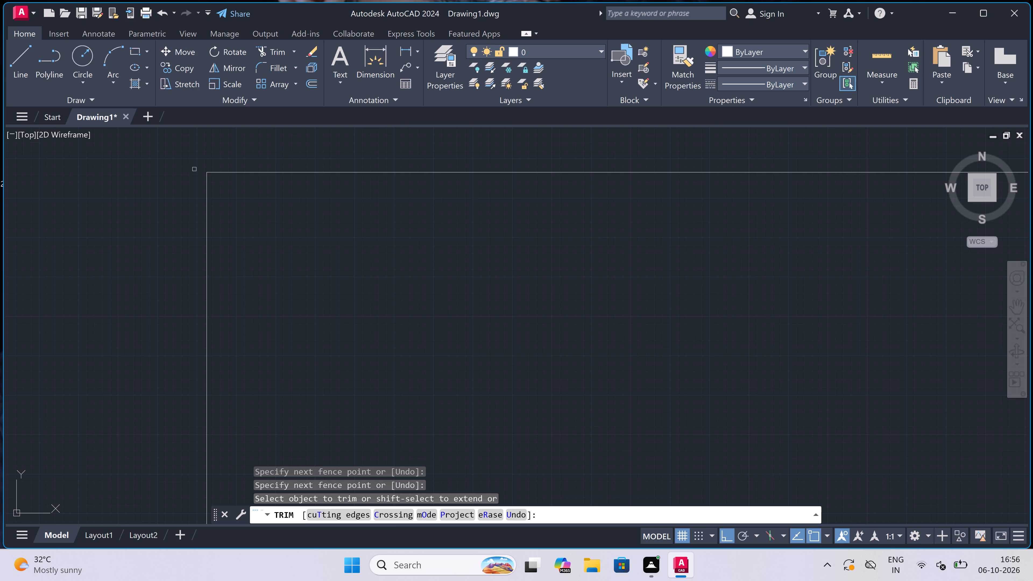
{"action": "scroll", "coordinate": [158, 173], "scroll_direction": "up", "scroll_amount": 3}
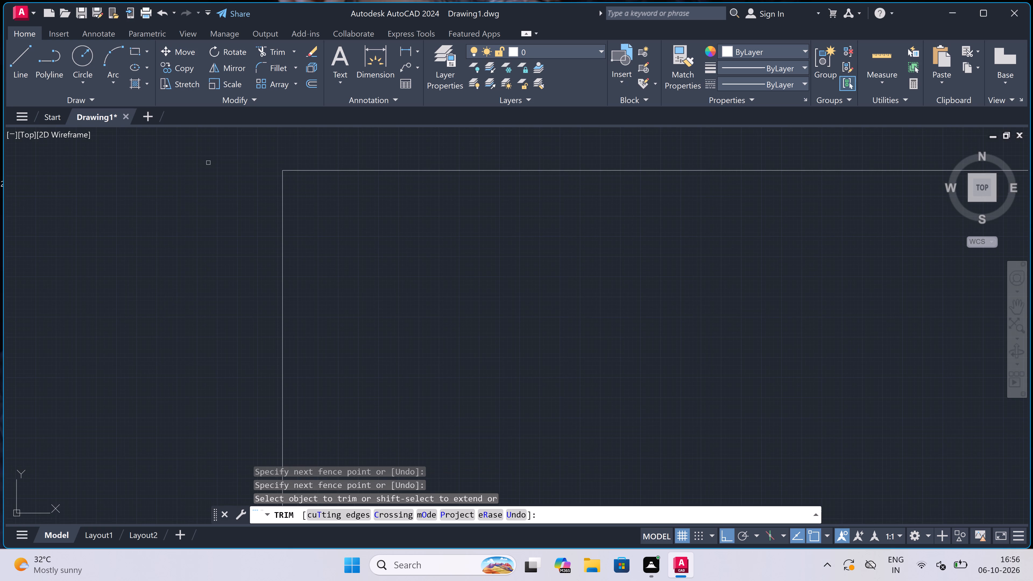
{"action": "scroll", "coordinate": [306, 155], "scroll_direction": "up", "scroll_amount": 3}
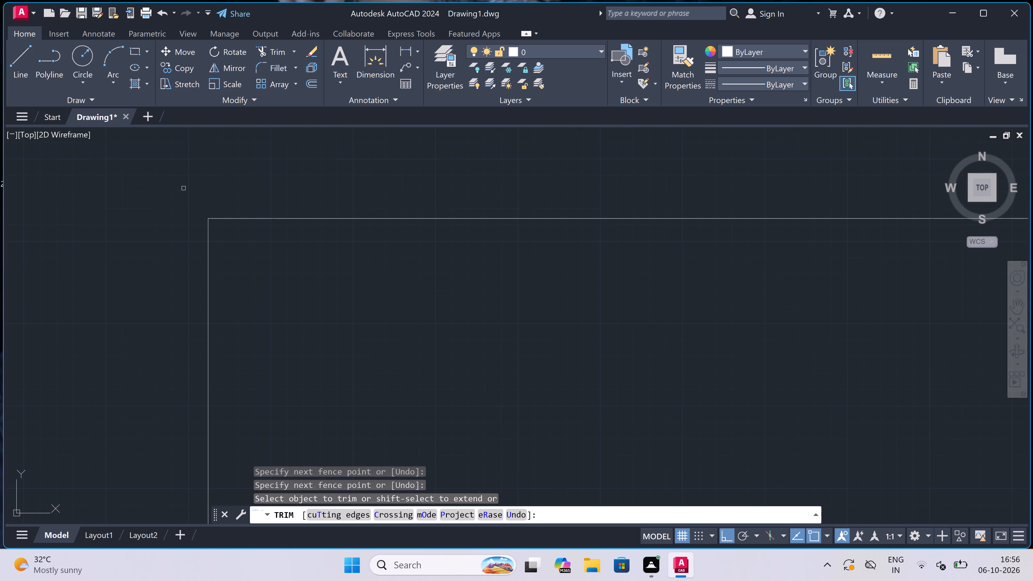
{"action": "scroll", "coordinate": [183, 188], "scroll_direction": "up", "scroll_amount": 1}
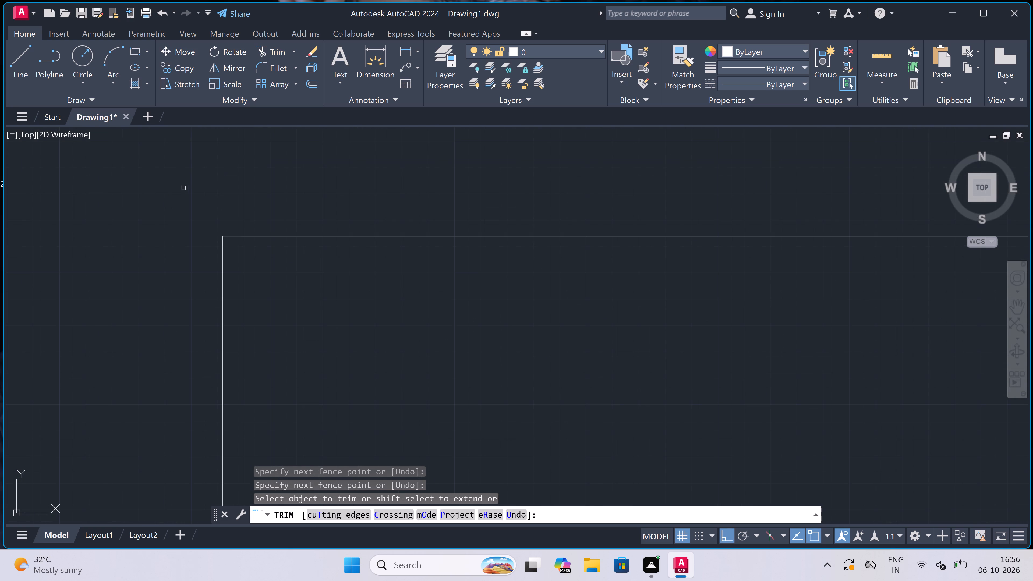
{"action": "key", "text": "Escape"}
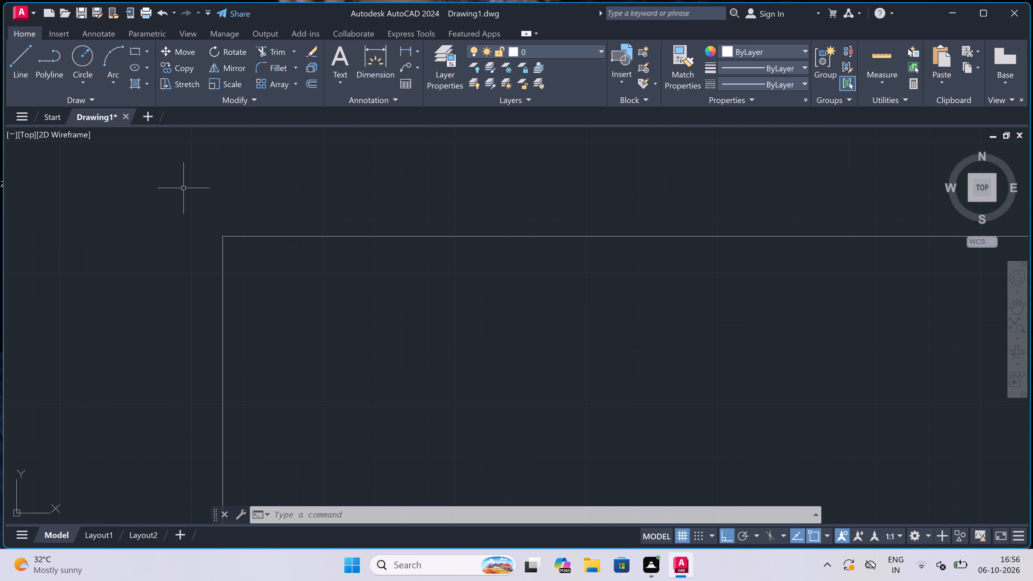
Review the drawing units settings for length, angle and insertion scale.
{"action": "type", "text": "un"}
{"action": "key", "text": "space"}
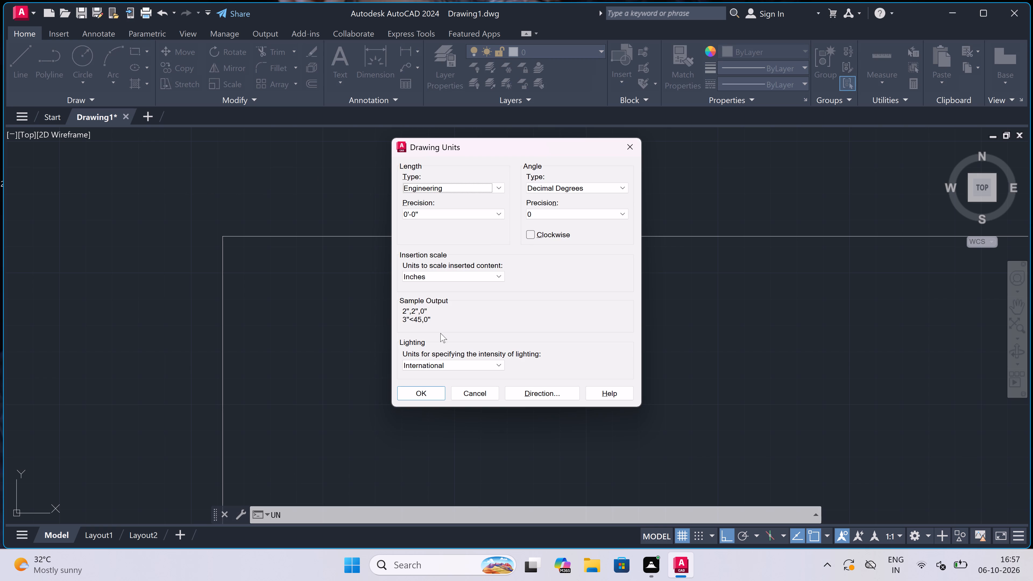
{"action": "left_click", "coordinate": [415, 386]}
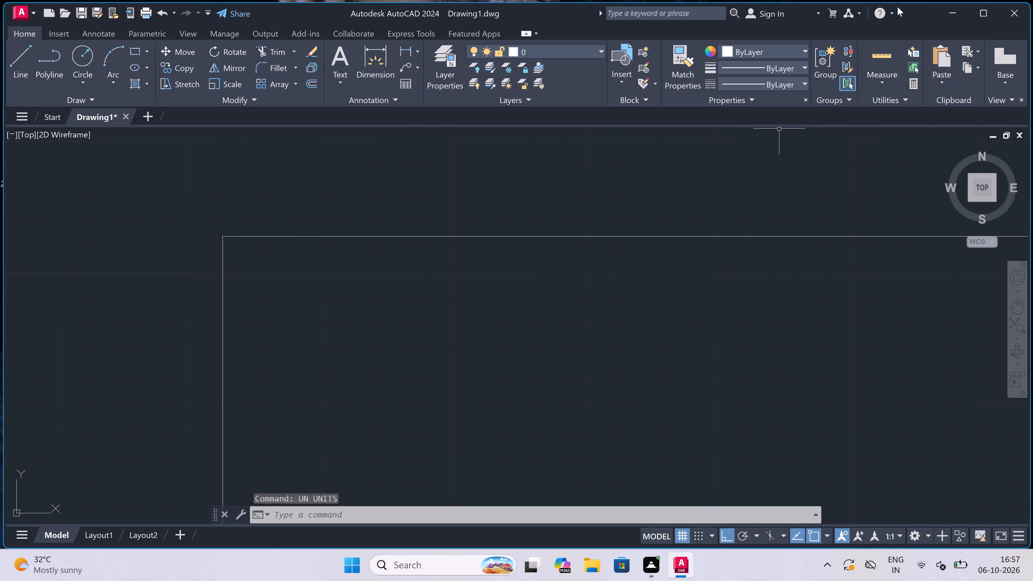
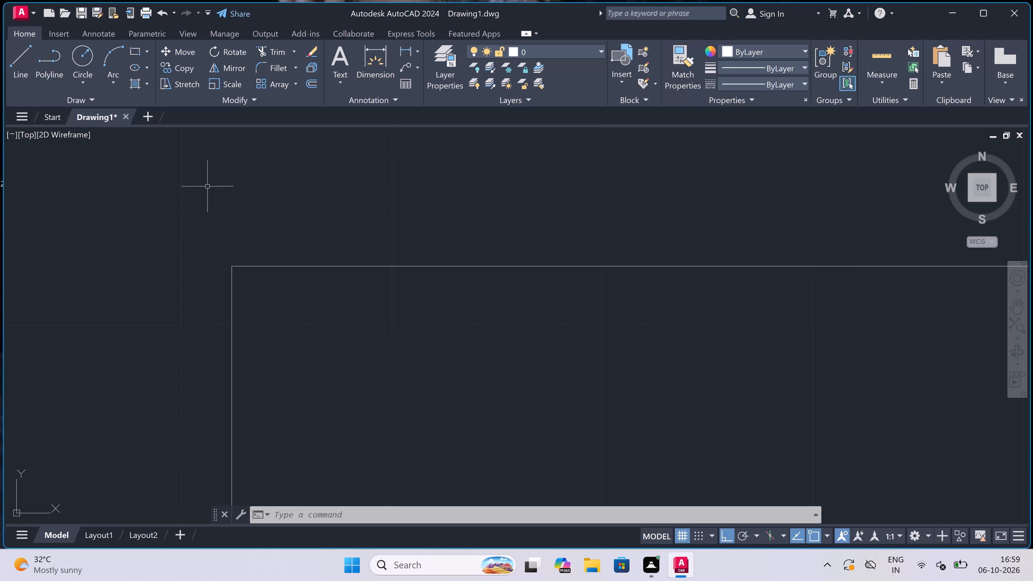
Offset the upper horizontal line and the left vertical line 9" inward to form the outer wall thickness.
{"action": "type", "text": "o"}
{"action": "key", "text": "space"}
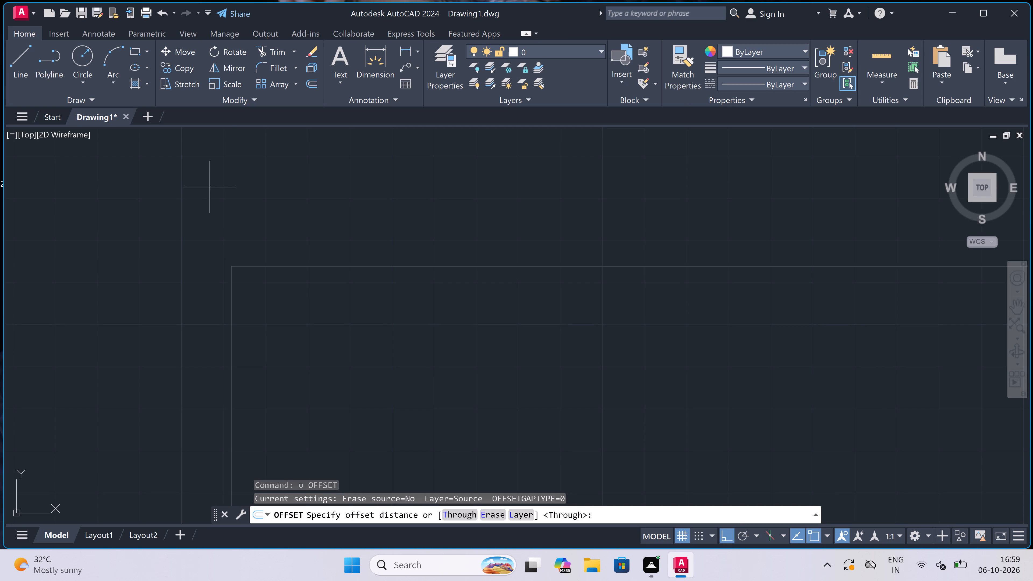
{"action": "left_click", "coordinate": [355, 266]}
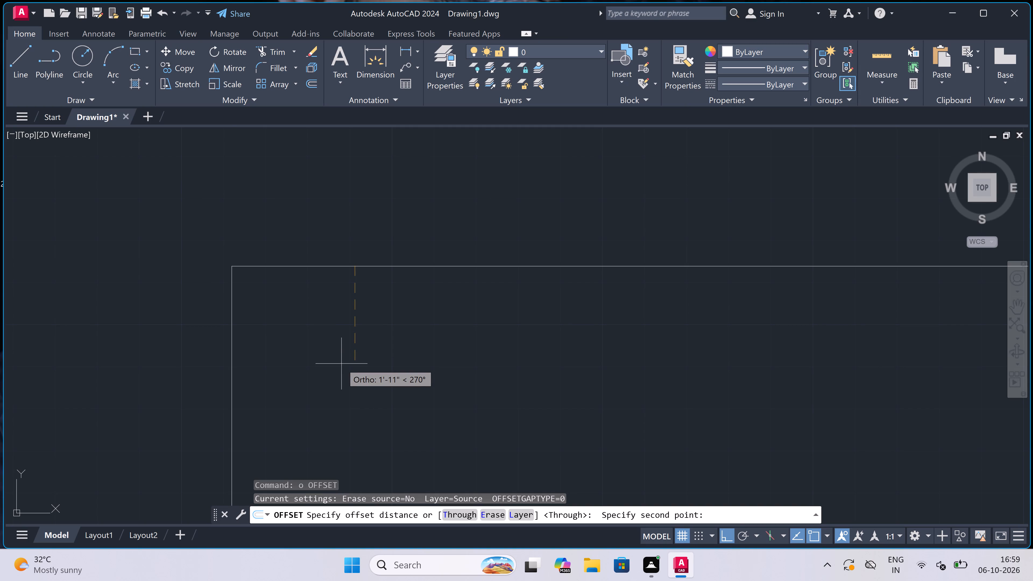
{"action": "type", "text": "9\""}
{"action": "key", "text": "space"}
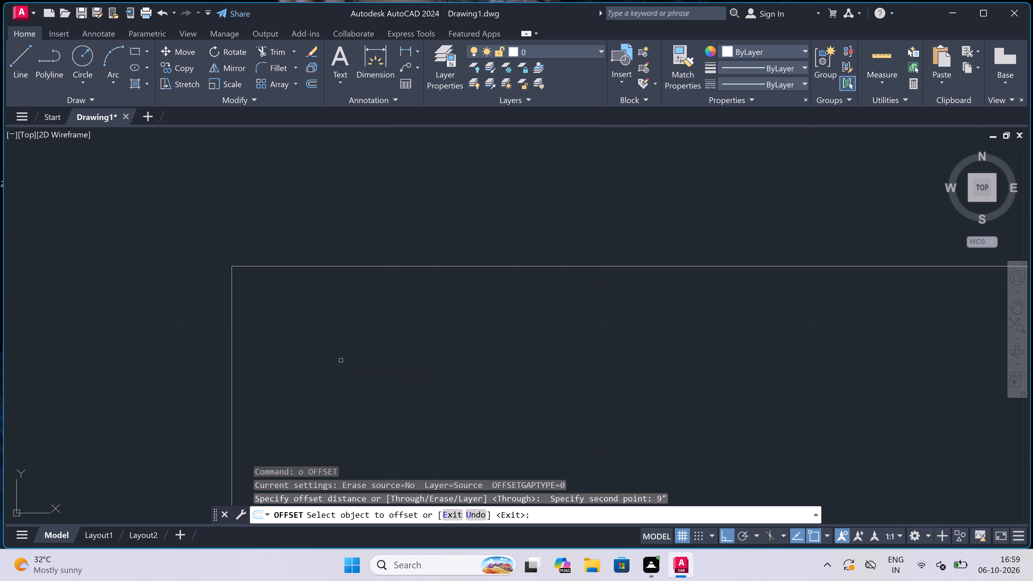
{"action": "left_click", "coordinate": [398, 267]}
{"action": "double_click", "coordinate": [392, 301]}
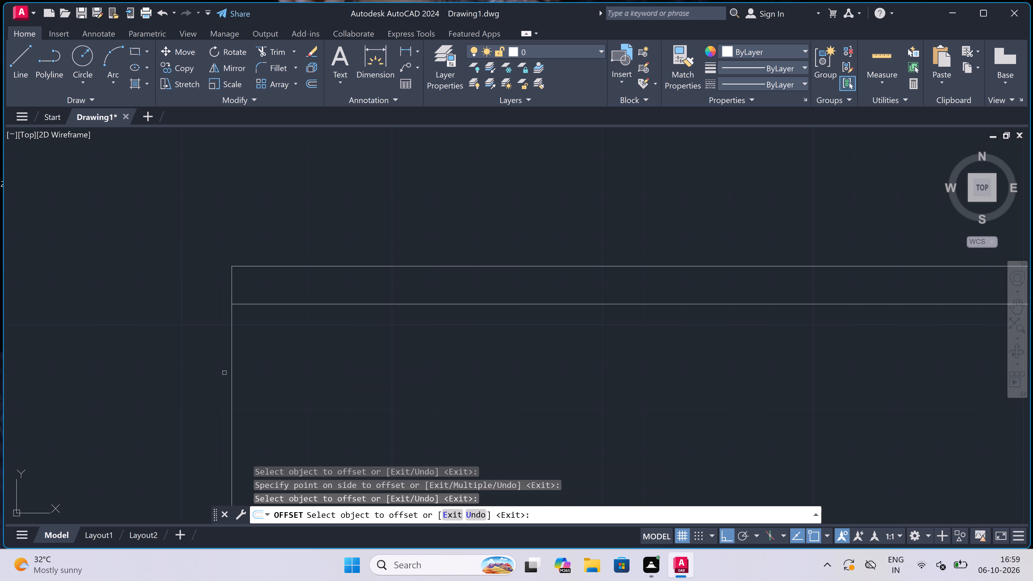
{"action": "left_click", "coordinate": [232, 350]}
{"action": "left_click", "coordinate": [360, 345]}
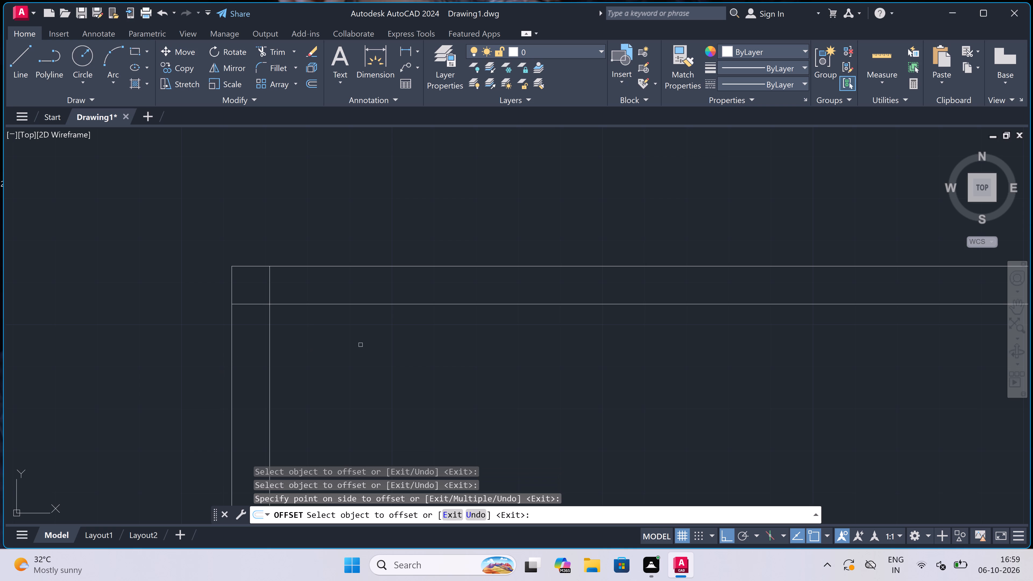
{"action": "key", "text": "Escape"}
Trim the overlapping ends of the two inner wall lines so they meet in a clean inner corner.
{"action": "type", "text": "tr"}
{"action": "key", "text": "space"}
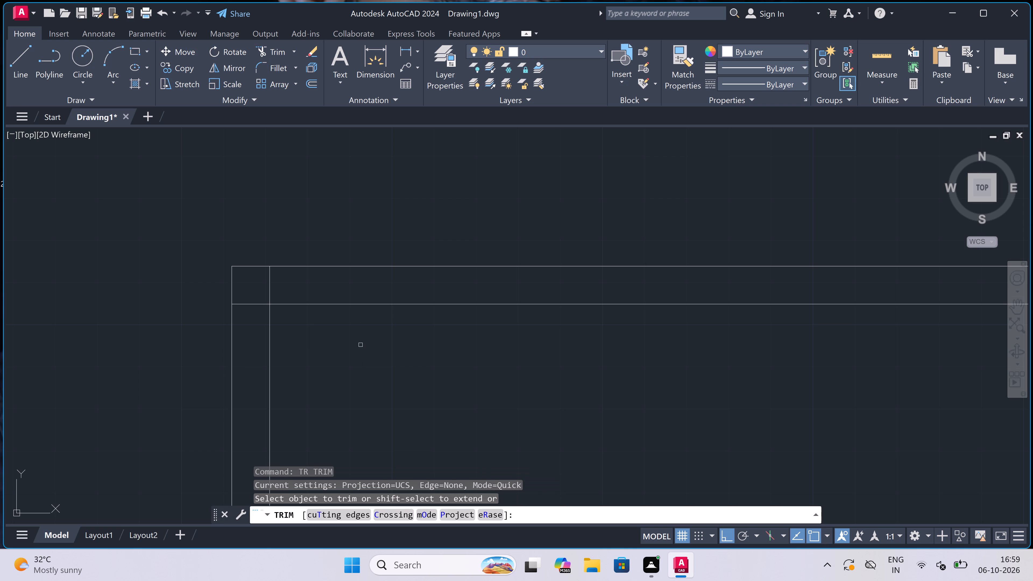
{"action": "left_click", "coordinate": [249, 293]}
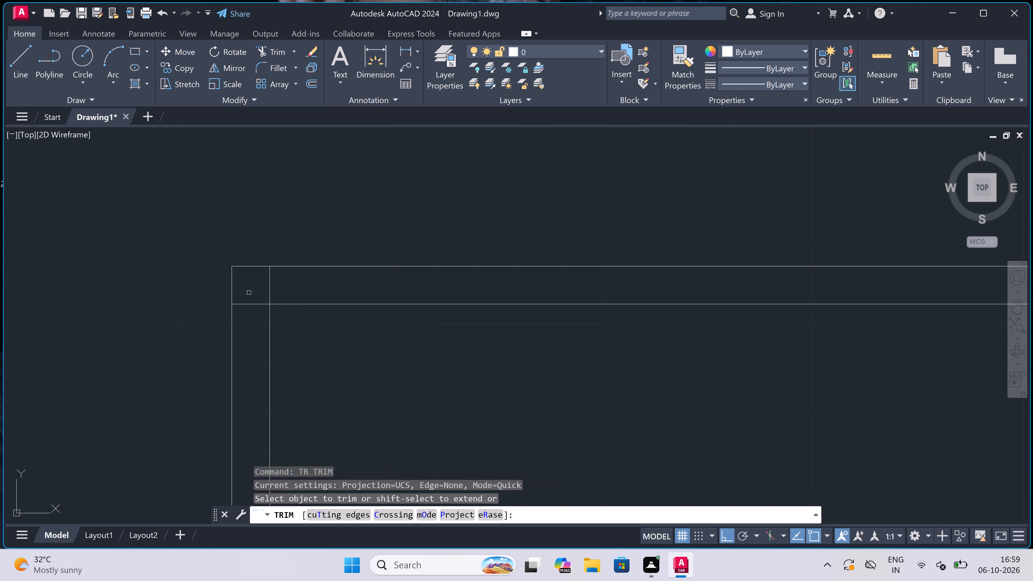
{"action": "left_click", "coordinate": [247, 318]}
{"action": "left_click", "coordinate": [251, 296]}
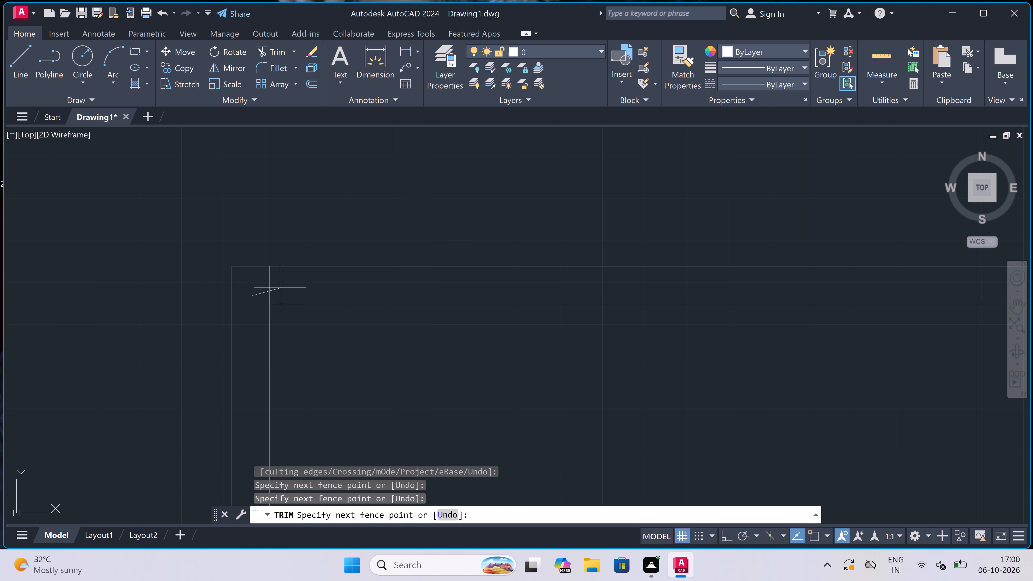
{"action": "left_click", "coordinate": [293, 286]}
{"action": "key", "text": "Escape"}
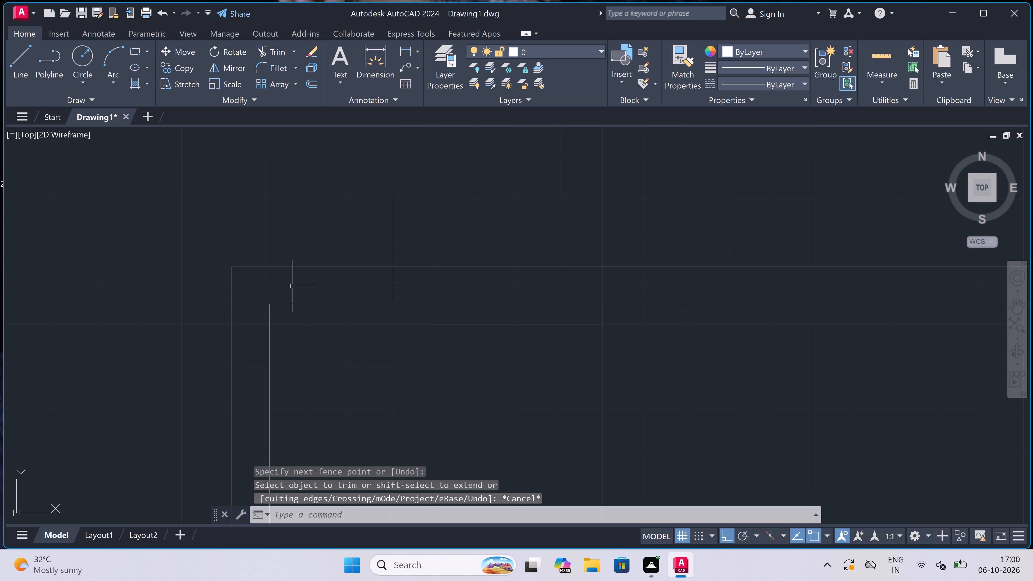
Offset the inner horizontal wall line 10' downward to set the room's depth.
{"action": "type", "text": "o"}
{"action": "key", "text": "space"}
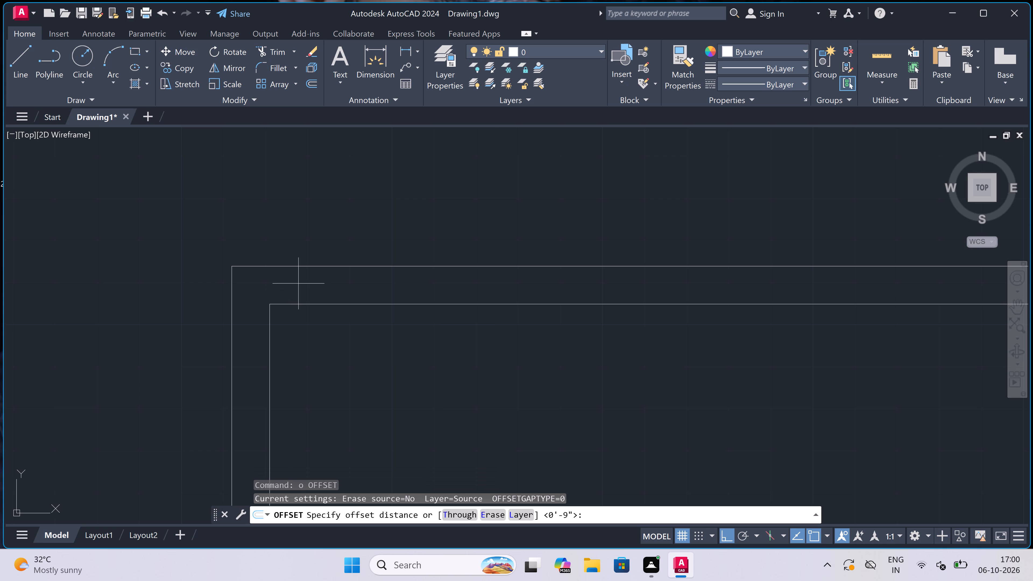
{"action": "double_click", "coordinate": [437, 306]}
{"action": "scroll", "coordinate": [464, 311], "scroll_direction": "down", "scroll_amount": 2}
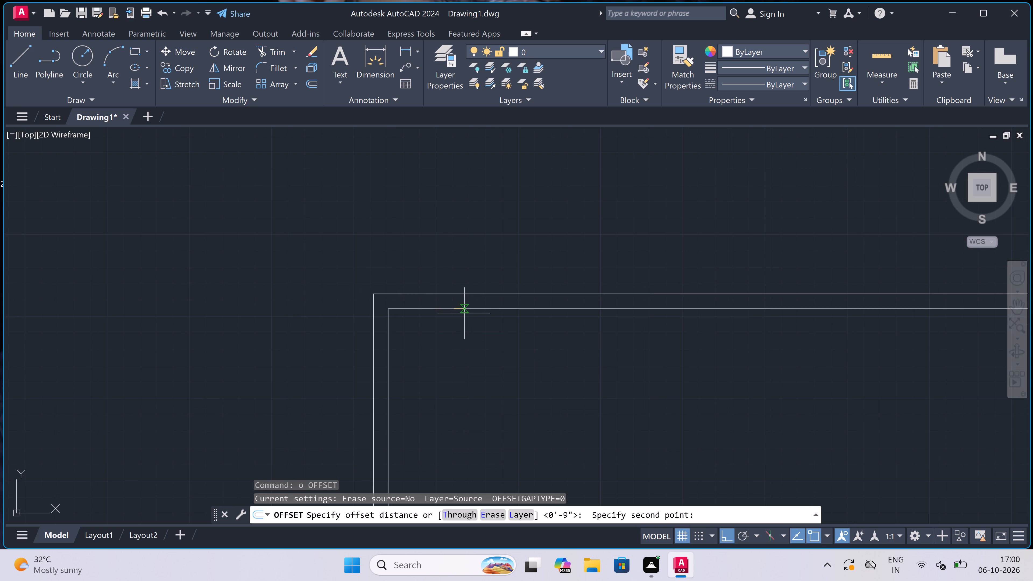
{"action": "scroll", "coordinate": [452, 385], "scroll_direction": "up", "scroll_amount": 2}
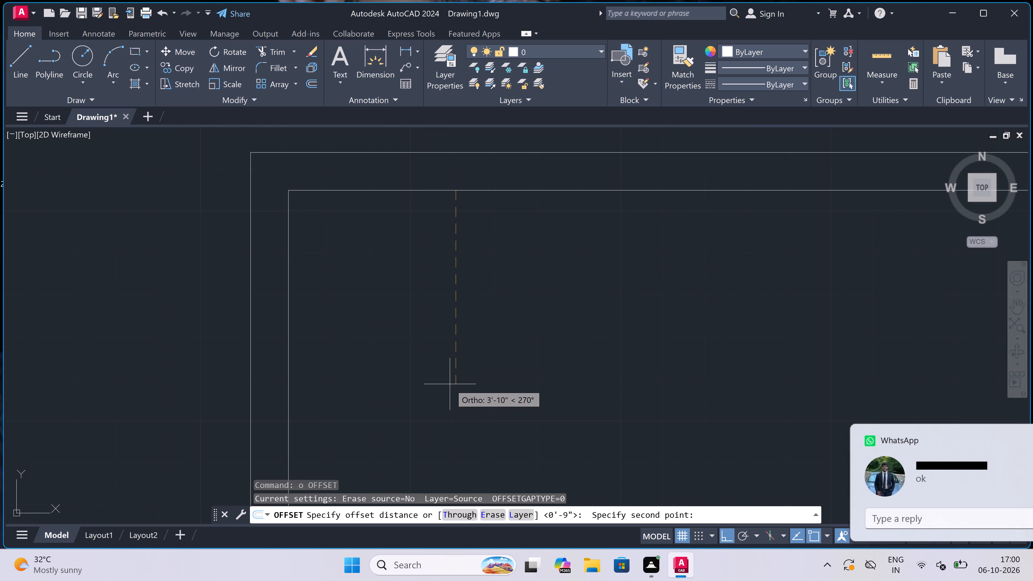
{"action": "type", "text": "10'"}
{"action": "key", "text": "space"}
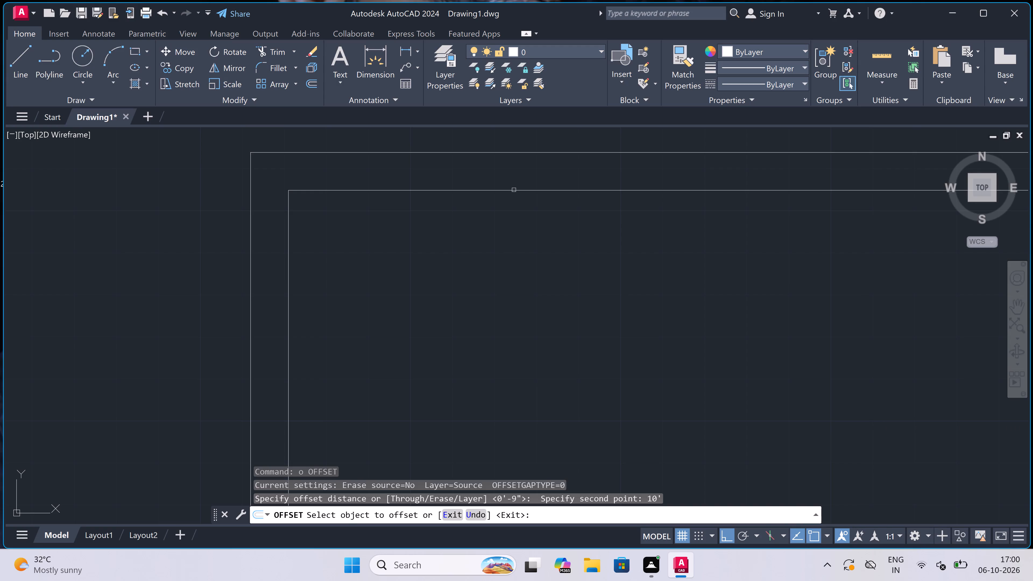
{"action": "left_click_drag", "start_coordinate": [514, 191], "coordinate": [512, 194]}
{"action": "left_click", "coordinate": [504, 230]}
{"action": "scroll", "coordinate": [504, 230], "scroll_direction": "down", "scroll_amount": 5}
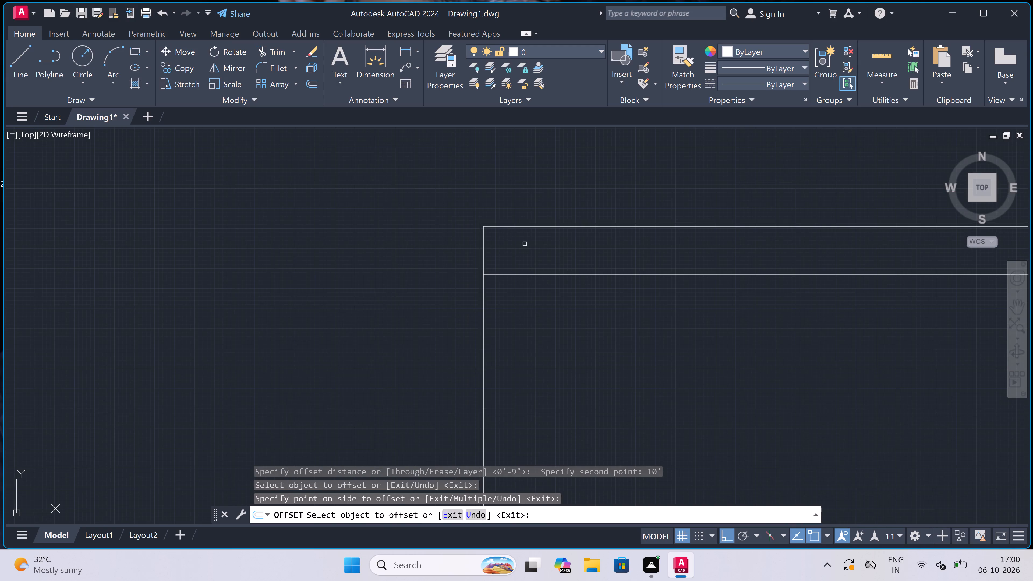
{"action": "scroll", "coordinate": [535, 246], "scroll_direction": "up", "scroll_amount": 3}
{"action": "key", "text": "Escape"}
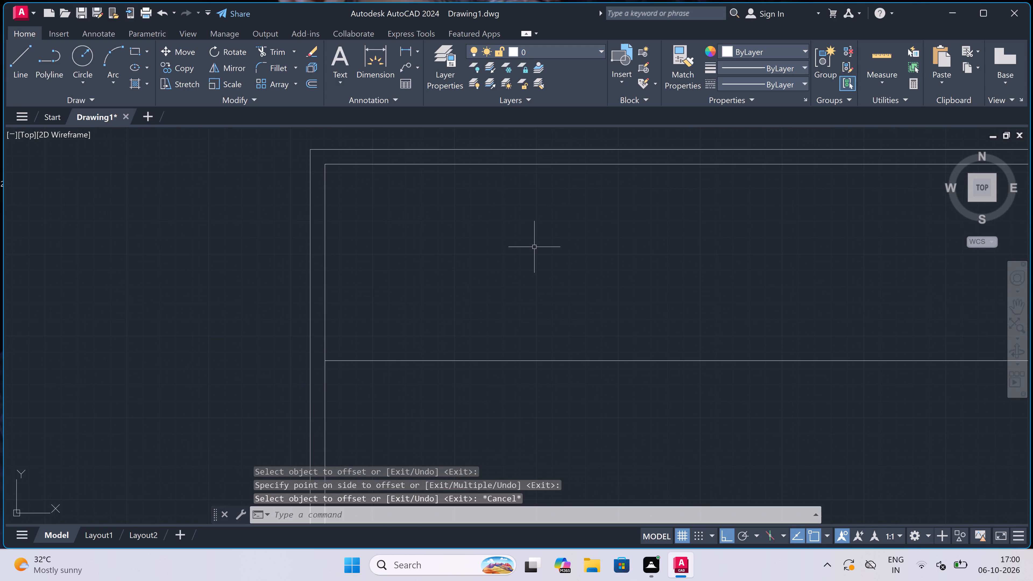
Offset the lower horizontal room line 4.5" downward to give the partition wall its thickness.
{"action": "key", "text": "space"}
{"action": "scroll", "coordinate": [533, 246], "scroll_direction": "down", "scroll_amount": 1}
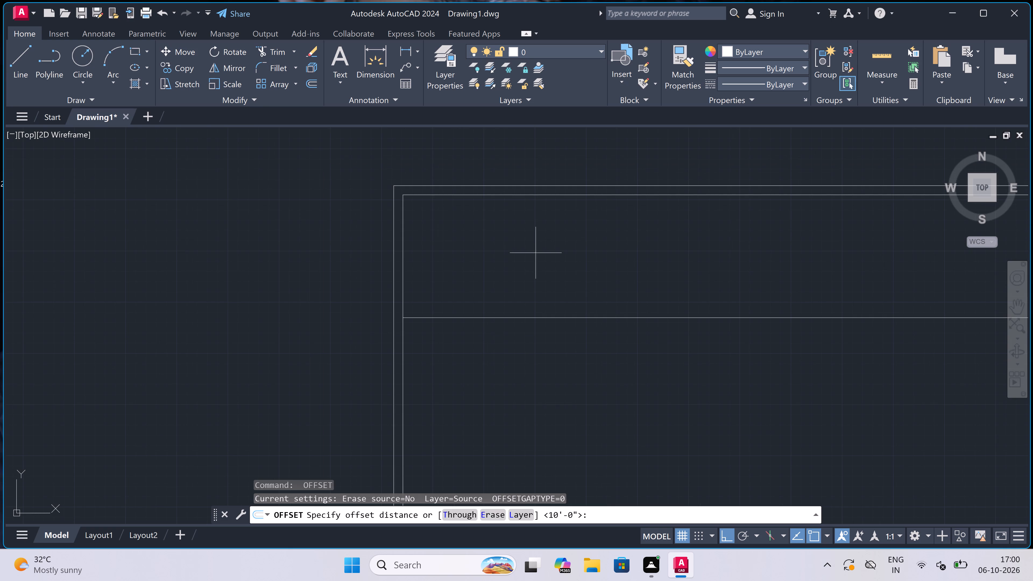
{"action": "left_click", "coordinate": [541, 320]}
{"action": "type", "text": "4.5"}
{"action": "type", "text": "\""}
{"action": "key", "text": "space"}
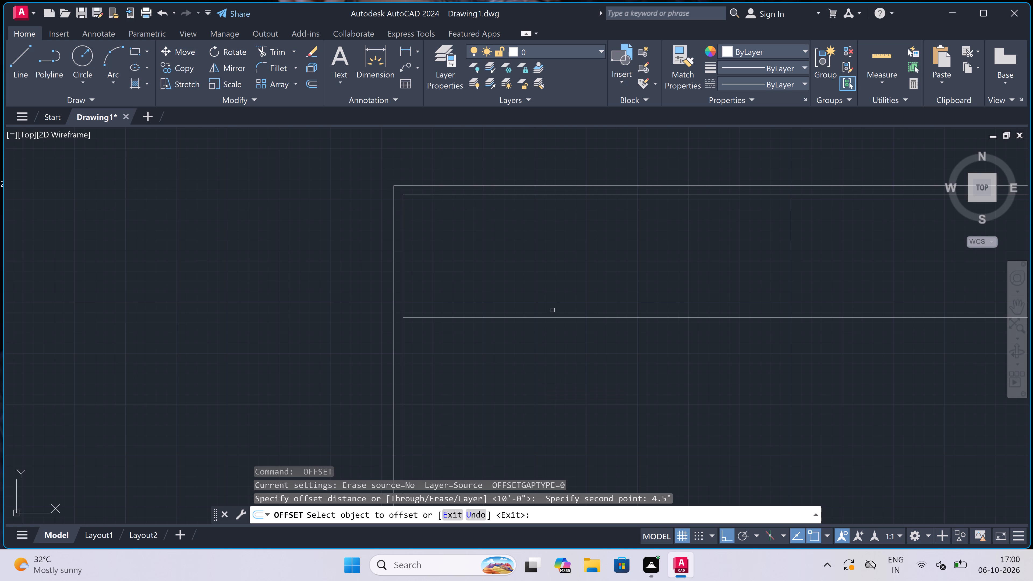
{"action": "left_click_drag", "start_coordinate": [553, 318], "coordinate": [553, 326]}
{"action": "left_click", "coordinate": [554, 359]}
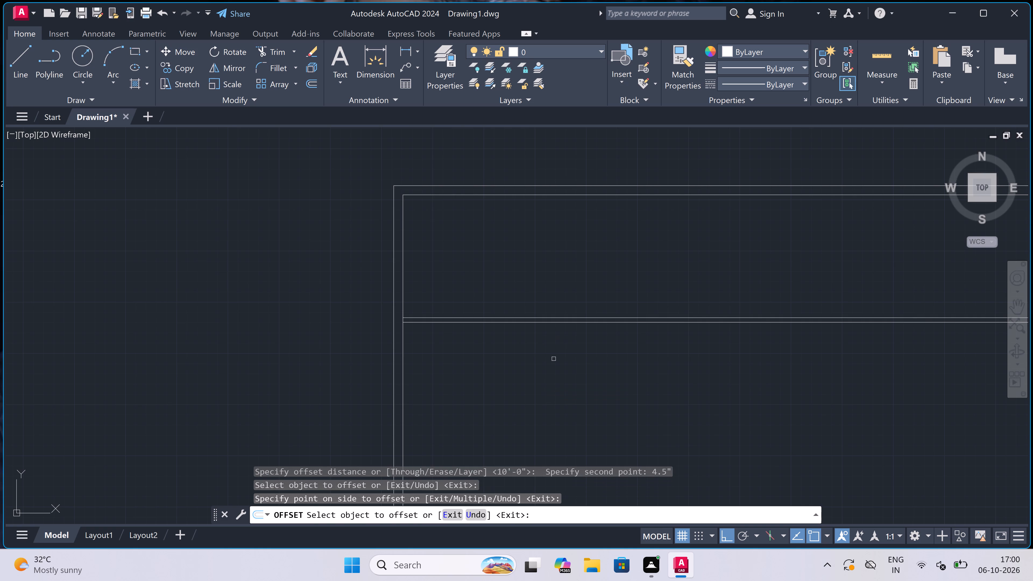
{"action": "key", "text": "Escape"}
Offset the inner left vertical wall line 11'8" to the right to set the room's width.
{"action": "key", "text": "space"}
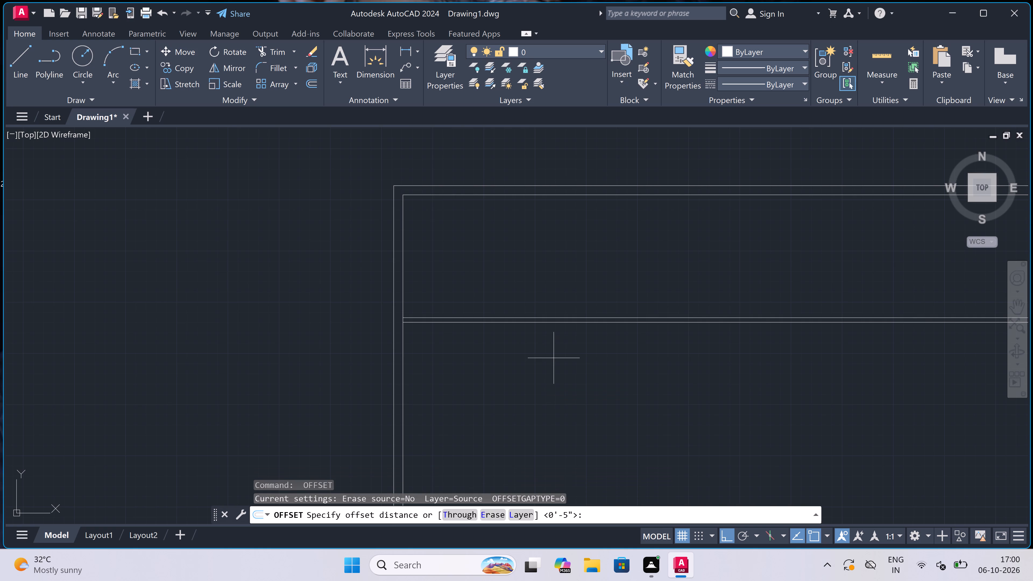
{"action": "scroll", "coordinate": [451, 278], "scroll_direction": "up", "scroll_amount": 1}
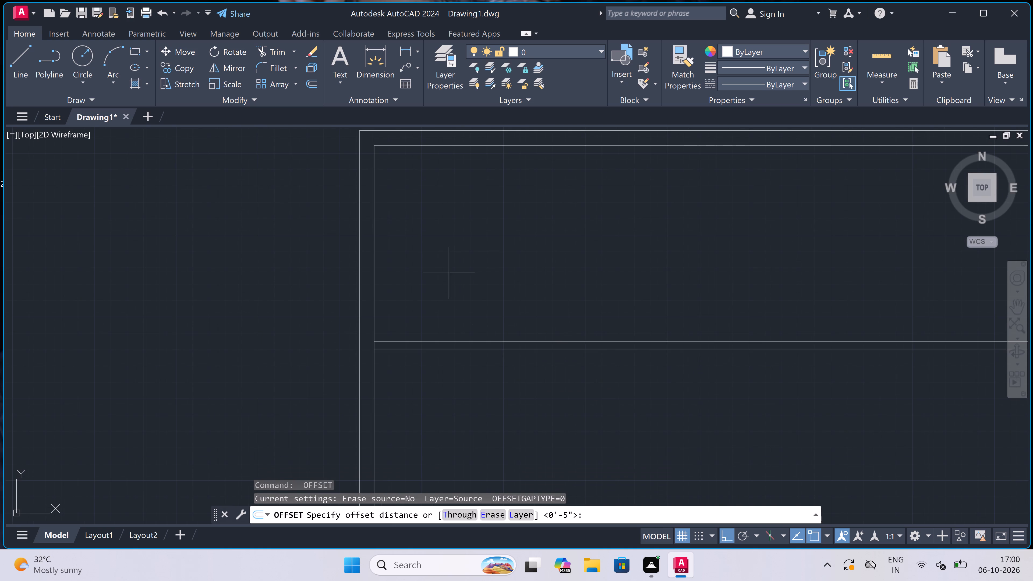
{"action": "double_click", "coordinate": [372, 227]}
{"action": "left_click", "coordinate": [373, 228]}
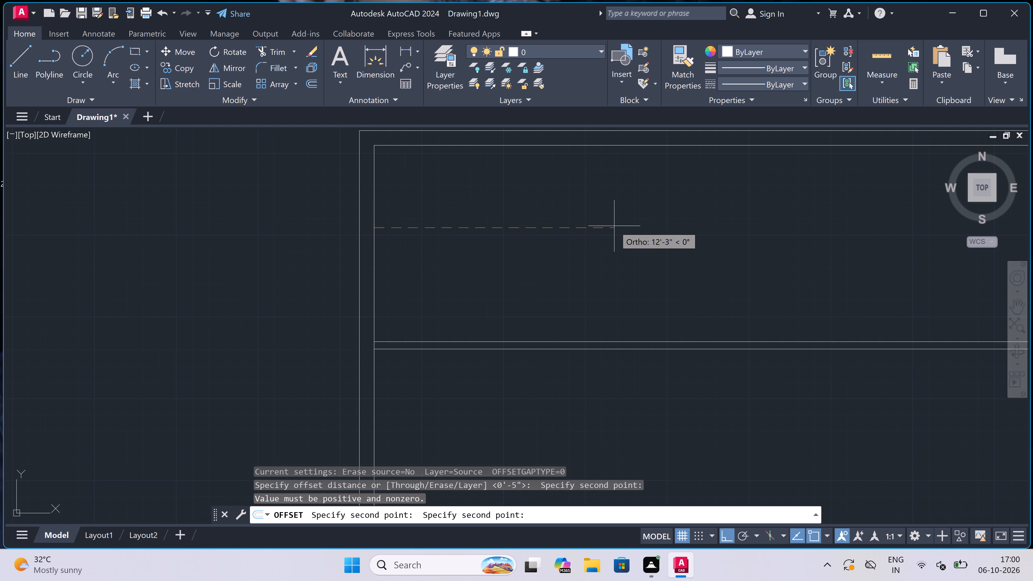
{"action": "type", "text": "11'8\""}
{"action": "key", "text": "space"}
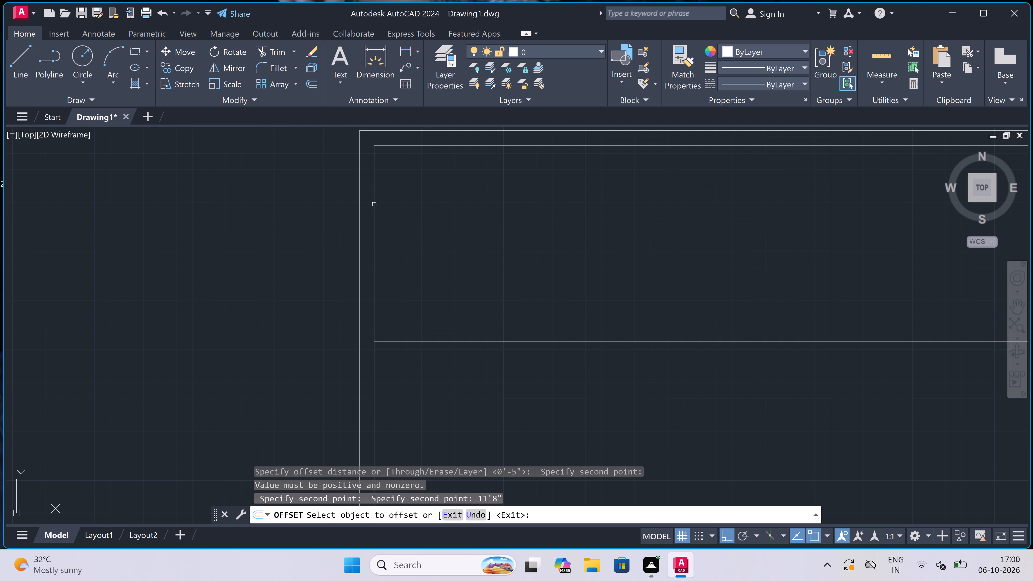
{"action": "left_click", "coordinate": [374, 204]}
{"action": "left_click", "coordinate": [574, 206]}
{"action": "key", "text": "Escape"}
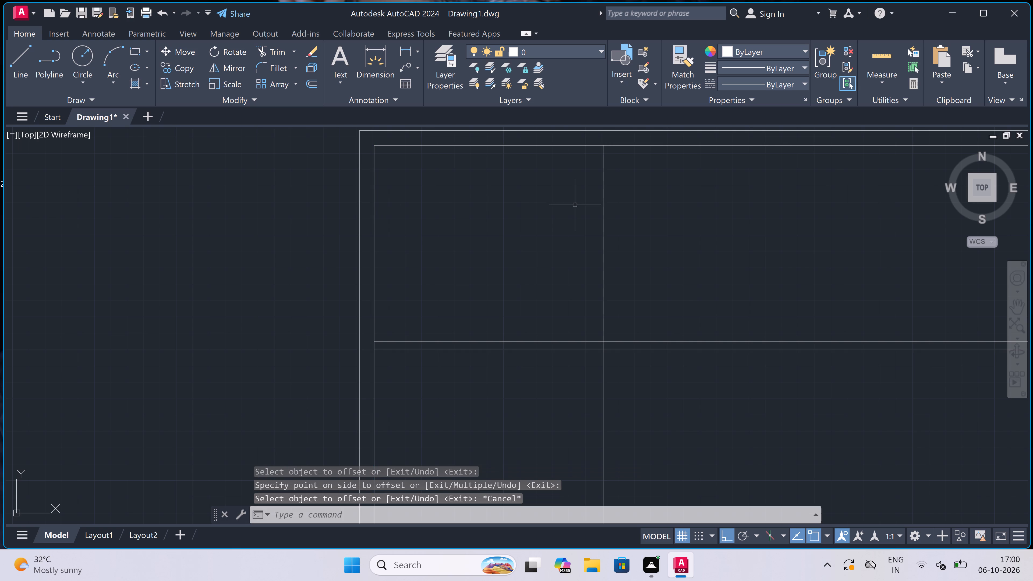
Offset the vertical line on the room's right side 4.5" to the right to form the partition wall.
{"action": "key", "text": "space"}
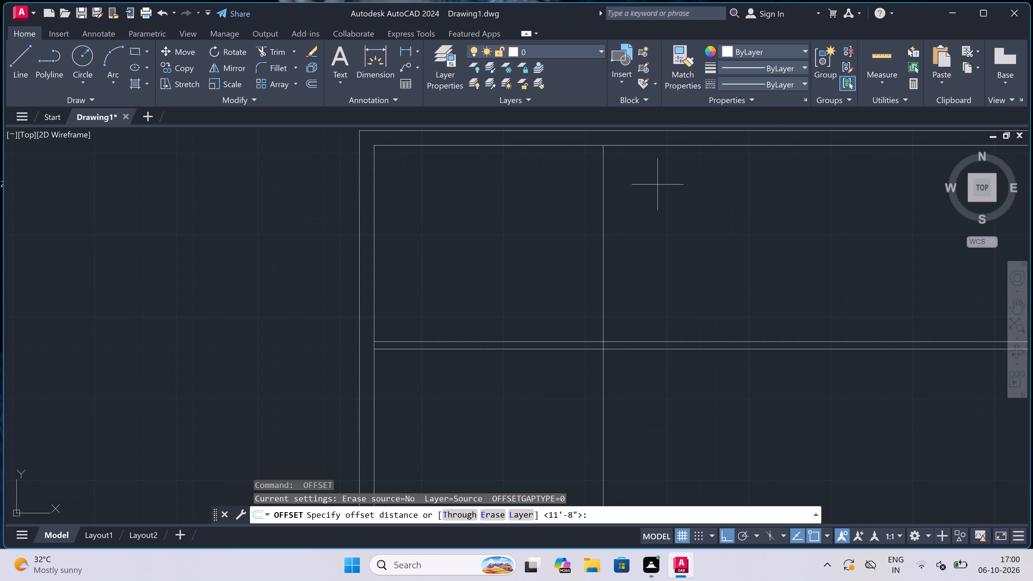
{"action": "left_click_drag", "start_coordinate": [604, 192], "coordinate": [609, 194]}
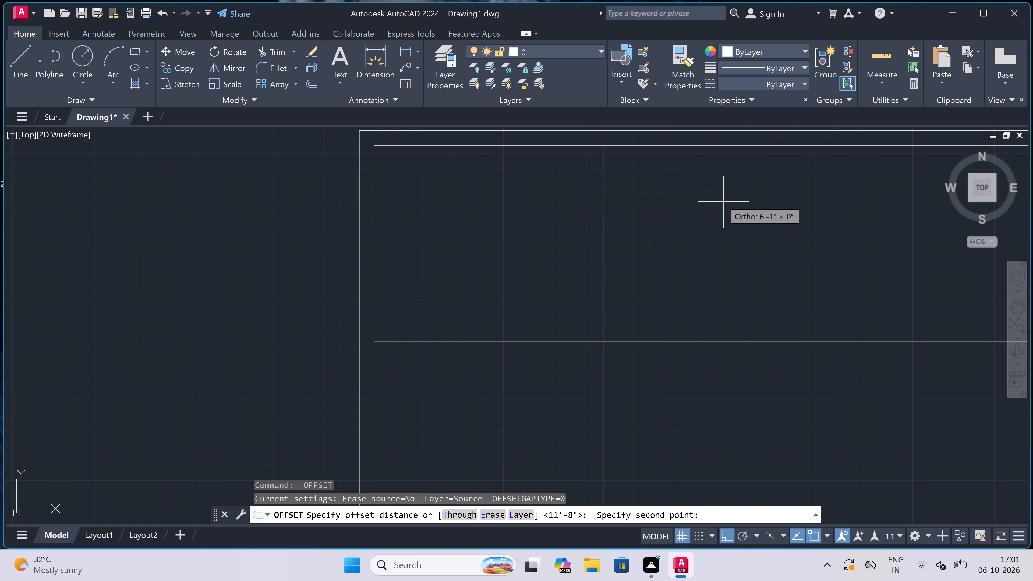
{"action": "type", "text": "4.5"}
{"action": "type", "text": "\""}
{"action": "key", "text": "space"}
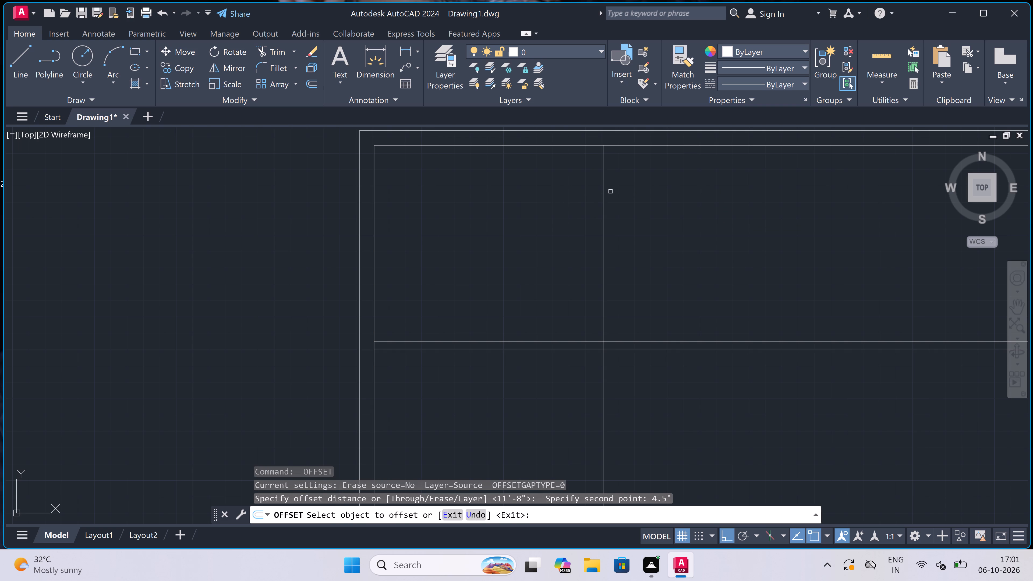
{"action": "left_click_drag", "start_coordinate": [603, 190], "coordinate": [609, 192]}
{"action": "left_click_drag", "start_coordinate": [629, 195], "coordinate": [632, 197]}
{"action": "scroll", "coordinate": [479, 254], "scroll_direction": "down", "scroll_amount": 5}
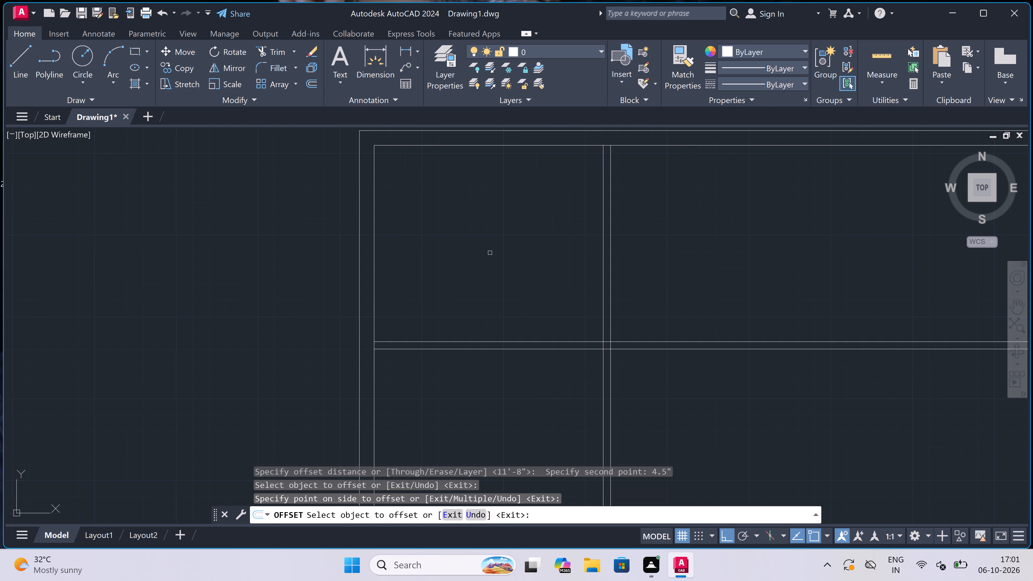
{"action": "scroll", "coordinate": [523, 246], "scroll_direction": "up", "scroll_amount": 4}
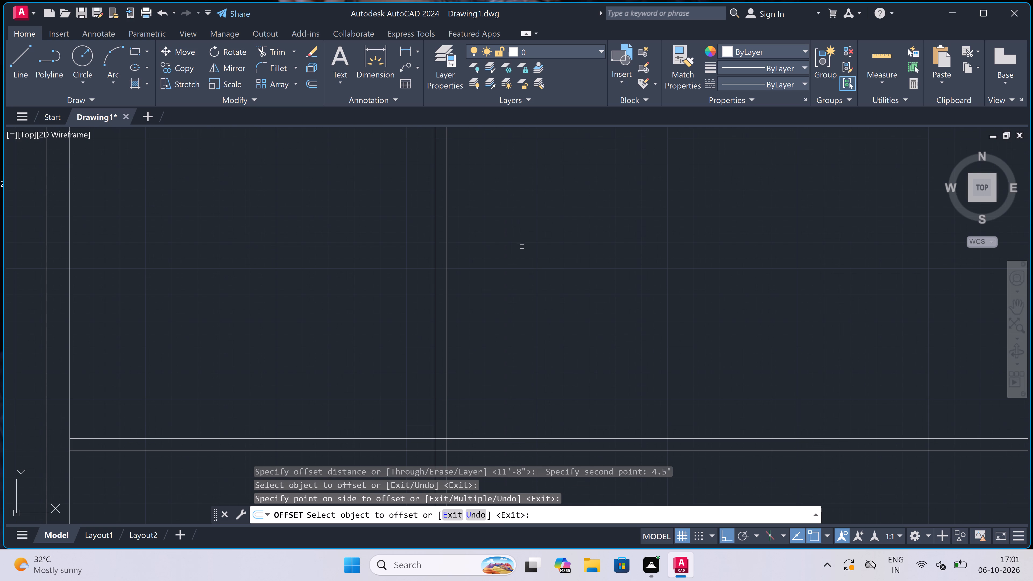
{"action": "scroll", "coordinate": [522, 247], "scroll_direction": "down", "scroll_amount": 2}
{"action": "key", "text": "Escape"}
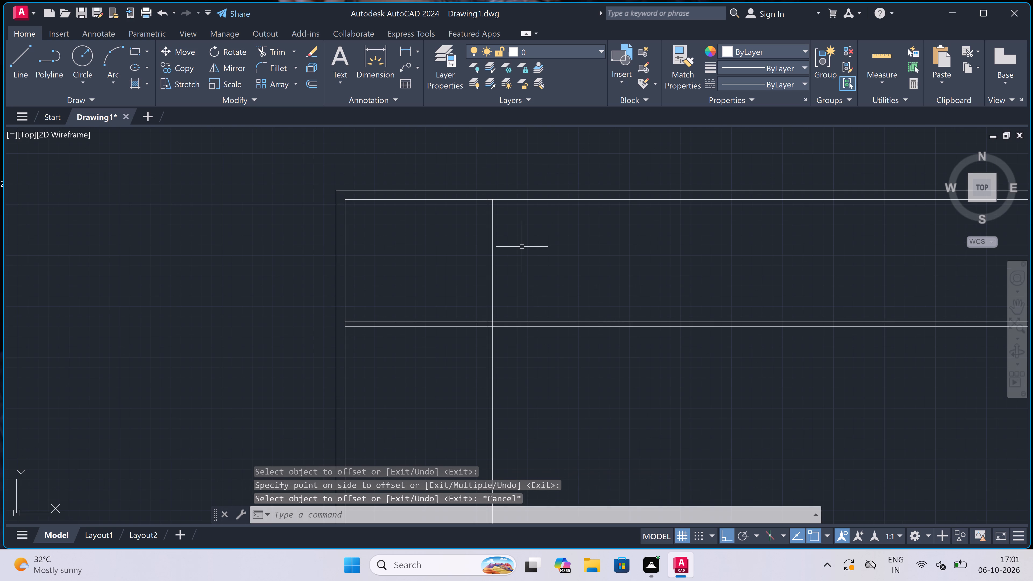
Offset the right line of the vertical partition 4' to the right to set the small room's width.
{"action": "key", "text": "space"}
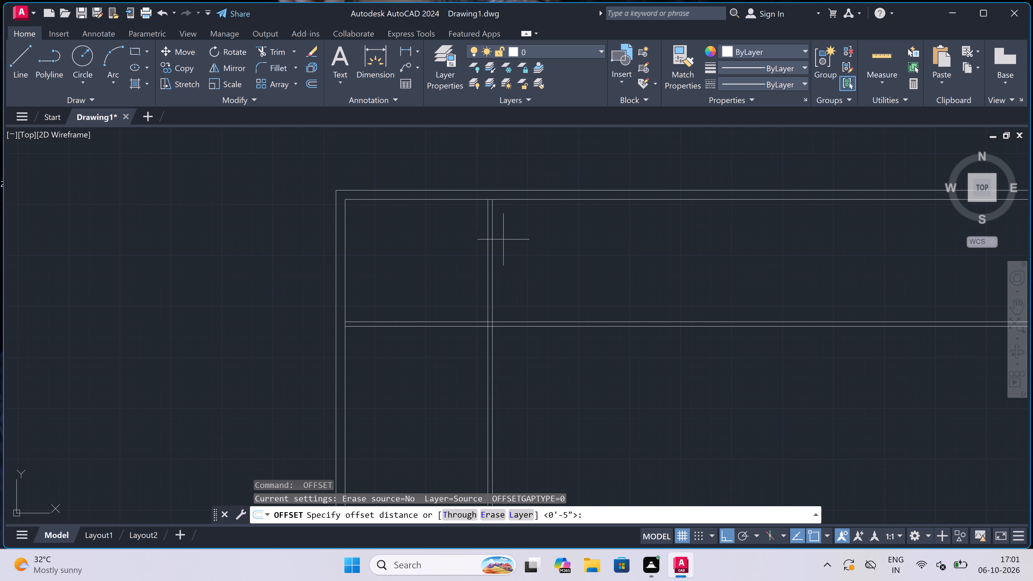
{"action": "scroll", "coordinate": [498, 238], "scroll_direction": "up", "scroll_amount": 1}
{"action": "left_click", "coordinate": [488, 227]}
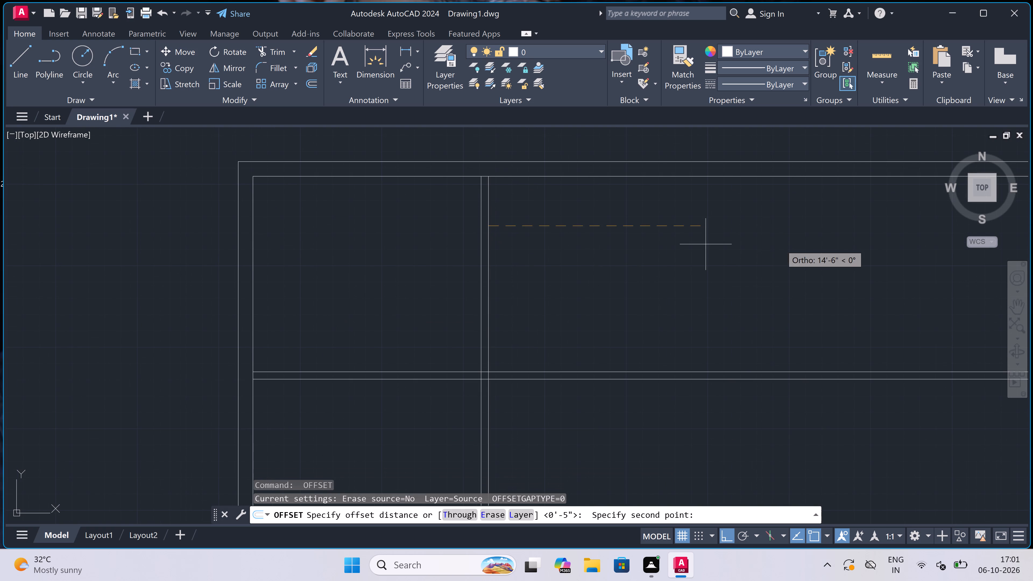
{"action": "type", "text": "4'"}
{"action": "key", "text": "space"}
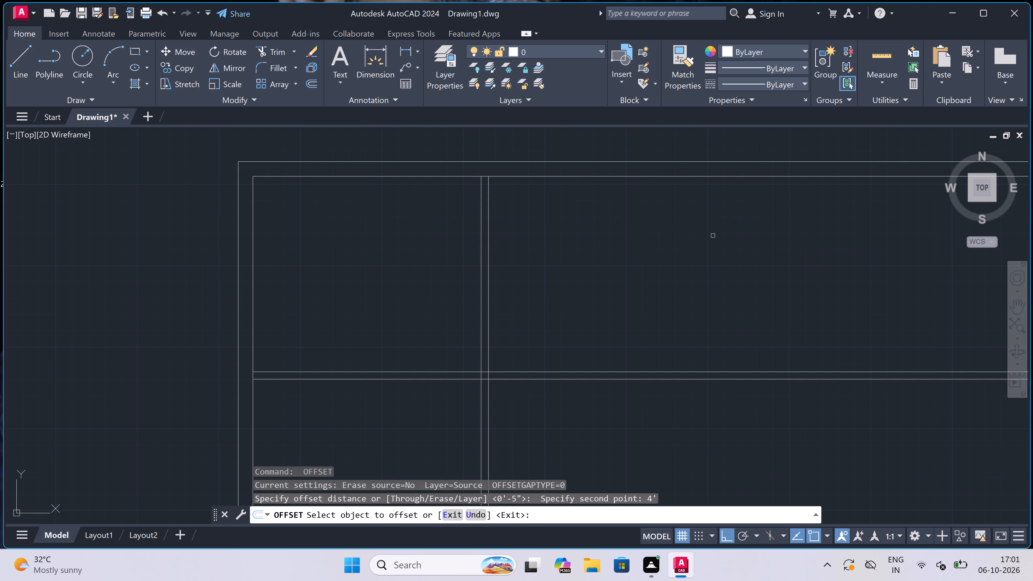
{"action": "left_click", "coordinate": [490, 227]}
{"action": "left_click", "coordinate": [607, 234]}
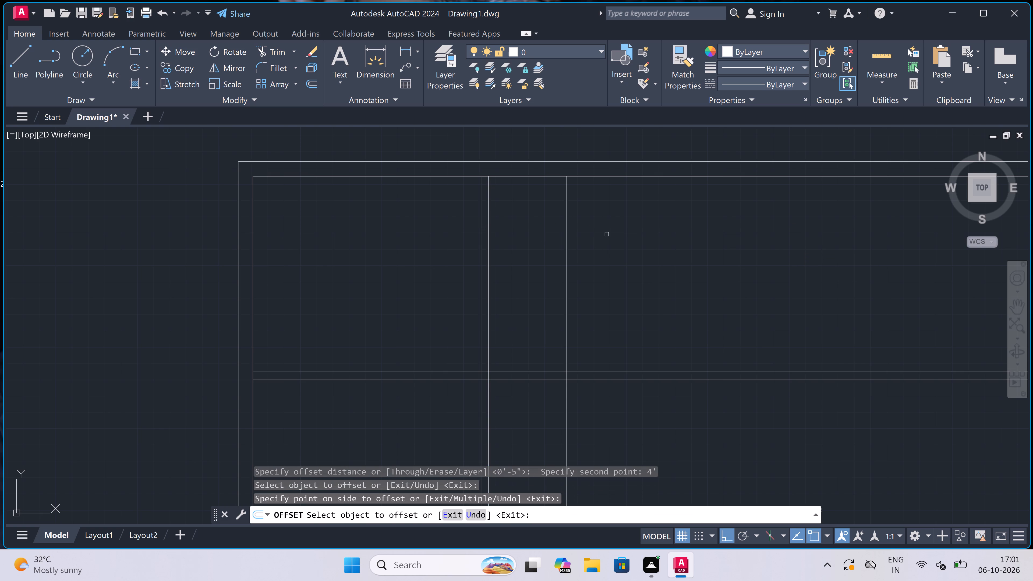
{"action": "key", "text": "Escape"}
Offset the small room's right vertical line 4.5" to the right to form its partition wall.
{"action": "key", "text": "space"}
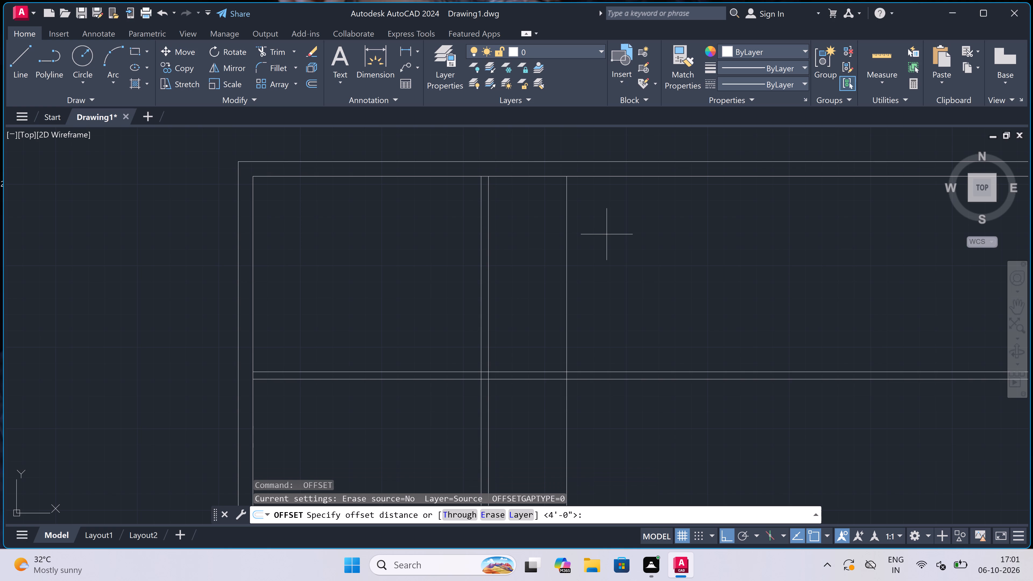
{"action": "left_click", "coordinate": [569, 201]}
{"action": "type", "text": "4.5"}
{"action": "type", "text": "\""}
{"action": "key", "text": "space"}
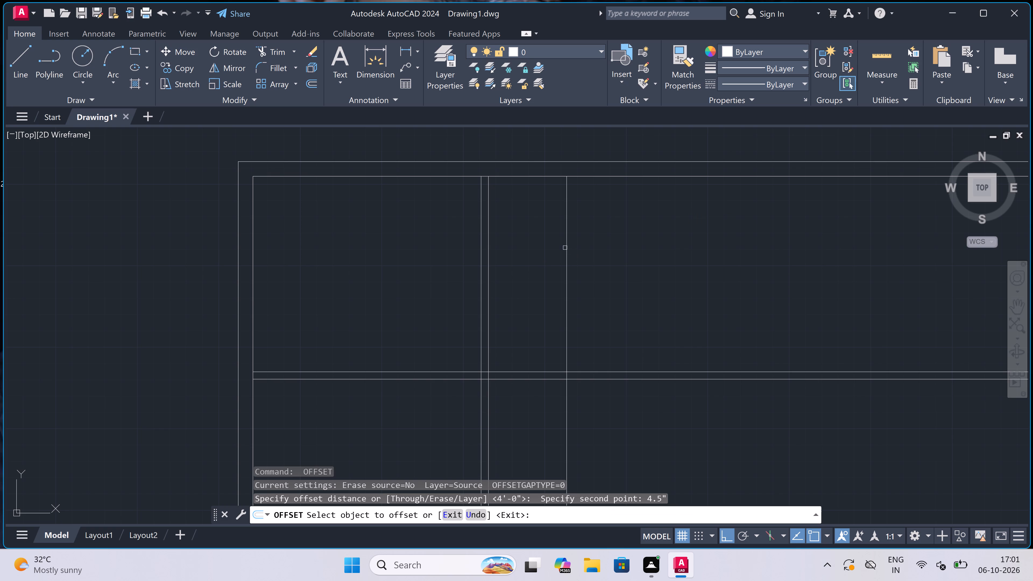
{"action": "left_click_drag", "start_coordinate": [567, 247], "coordinate": [589, 248]}
{"action": "left_click", "coordinate": [638, 242]}
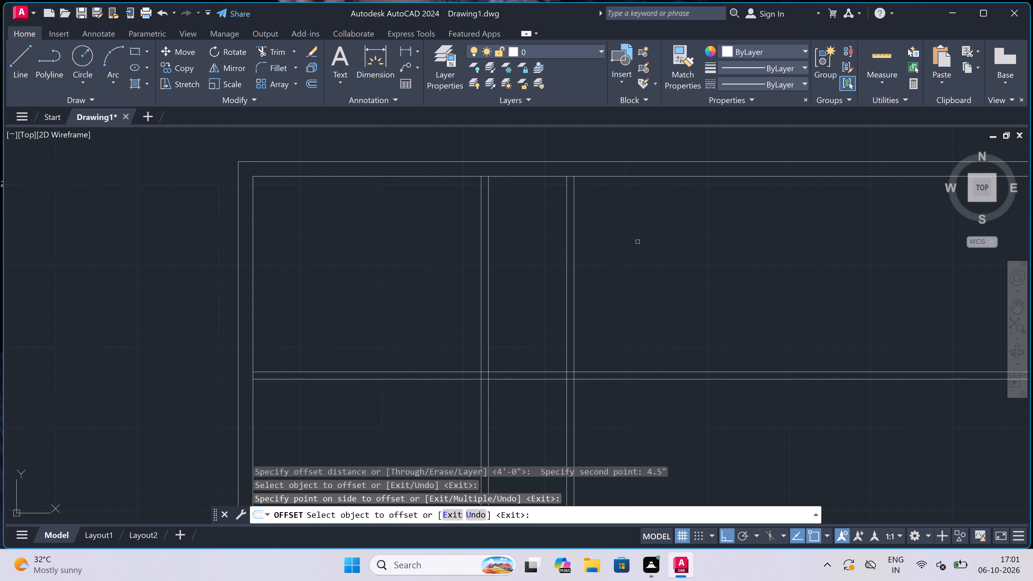
{"action": "key", "text": "Escape"}
Offset the inner line of the top outer wall 7' downward to set the small room's depth.
{"action": "key", "text": "space"}
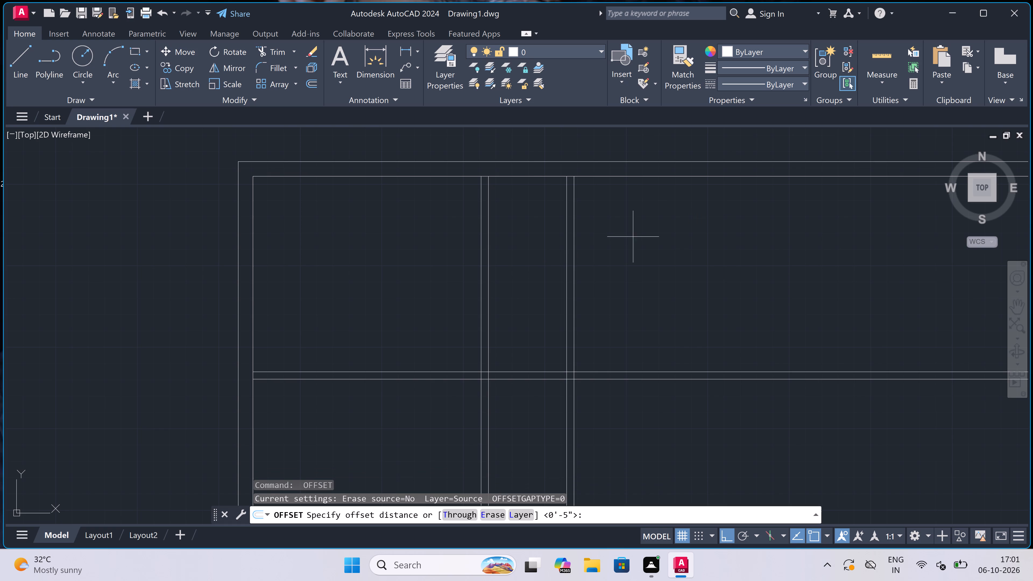
{"action": "left_click", "coordinate": [522, 175]}
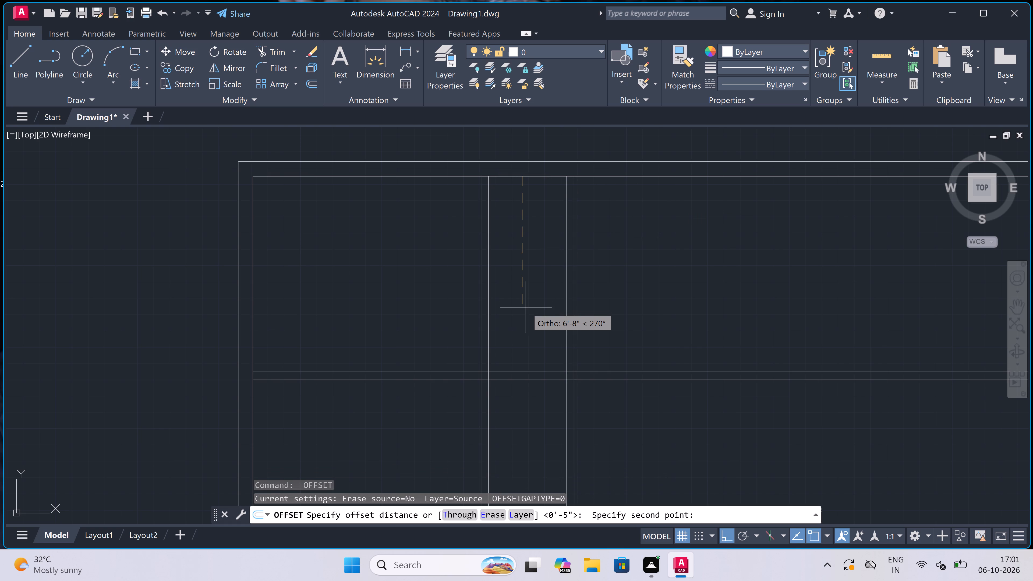
{"action": "type", "text": "7'"}
{"action": "key", "text": "space"}
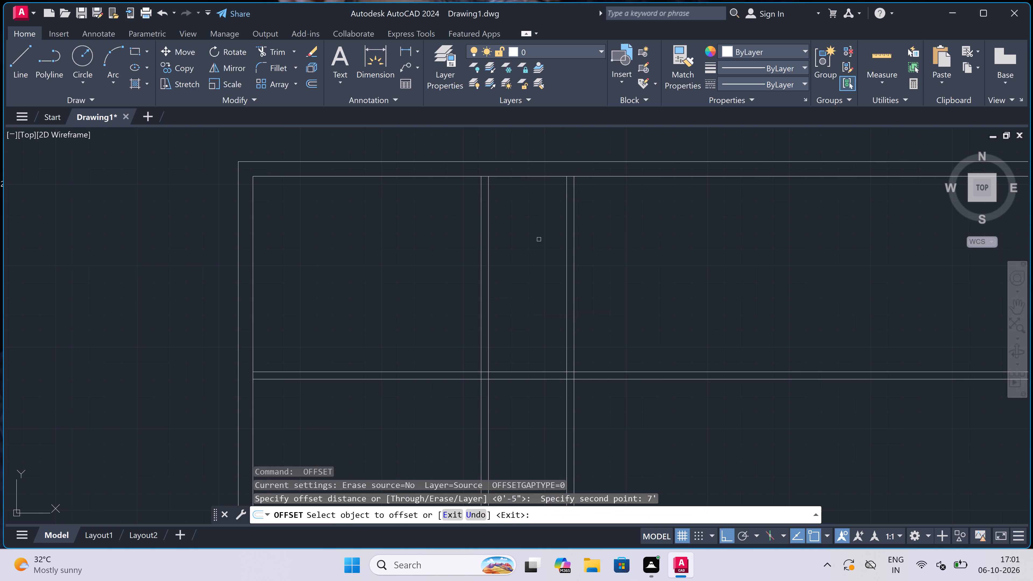
{"action": "left_click", "coordinate": [539, 177]}
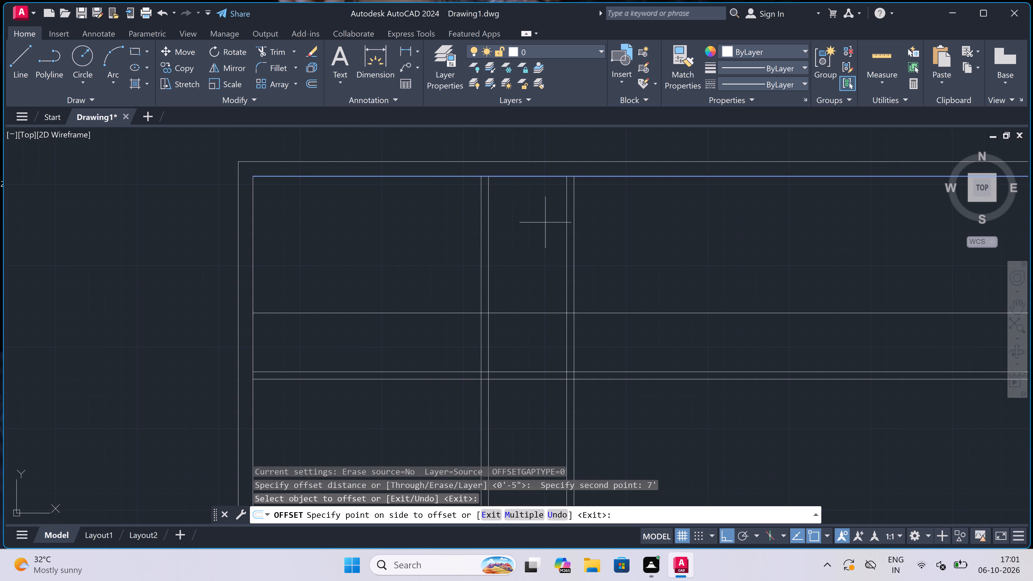
{"action": "left_click", "coordinate": [547, 284]}
{"action": "key", "text": "Escape"}
Offset the small room's lower horizontal line 4.5" downward to give its bottom partition thickness.
{"action": "key", "text": "space"}
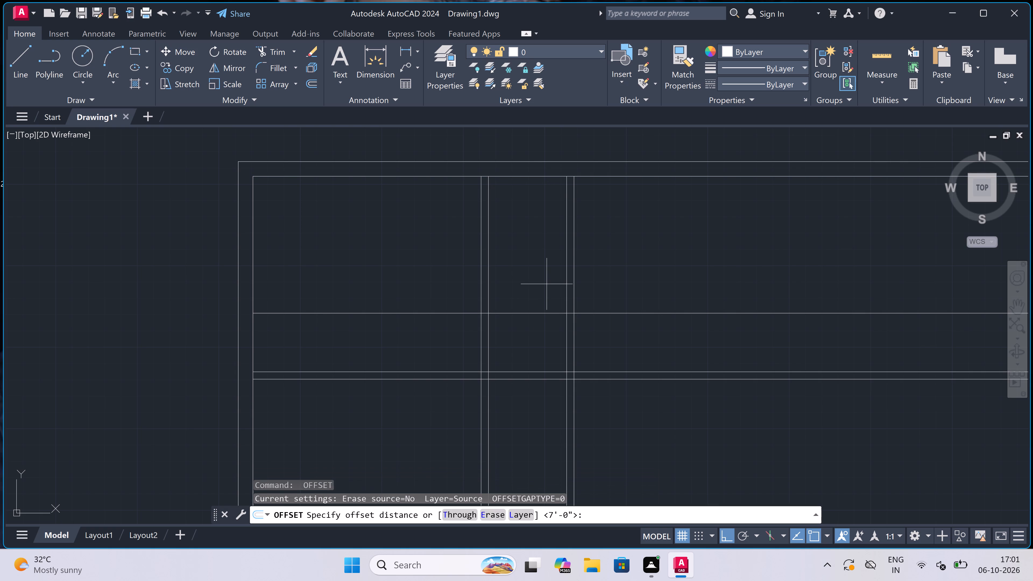
{"action": "left_click", "coordinate": [526, 311]}
{"action": "scroll", "coordinate": [526, 359], "scroll_direction": "up", "scroll_amount": 2}
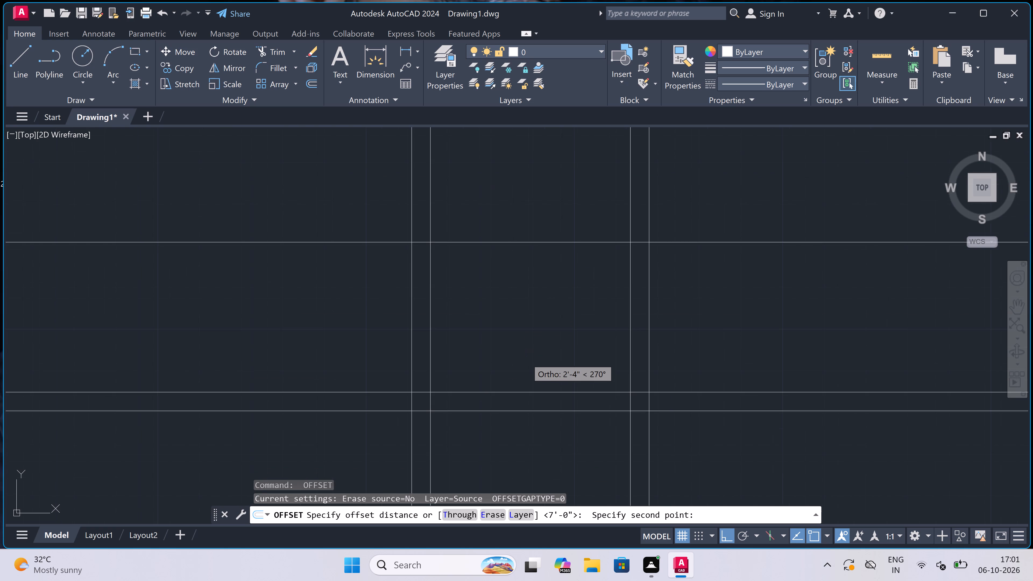
{"action": "type", "text": "4.5"}
{"action": "type", "text": "\""}
{"action": "key", "text": "space"}
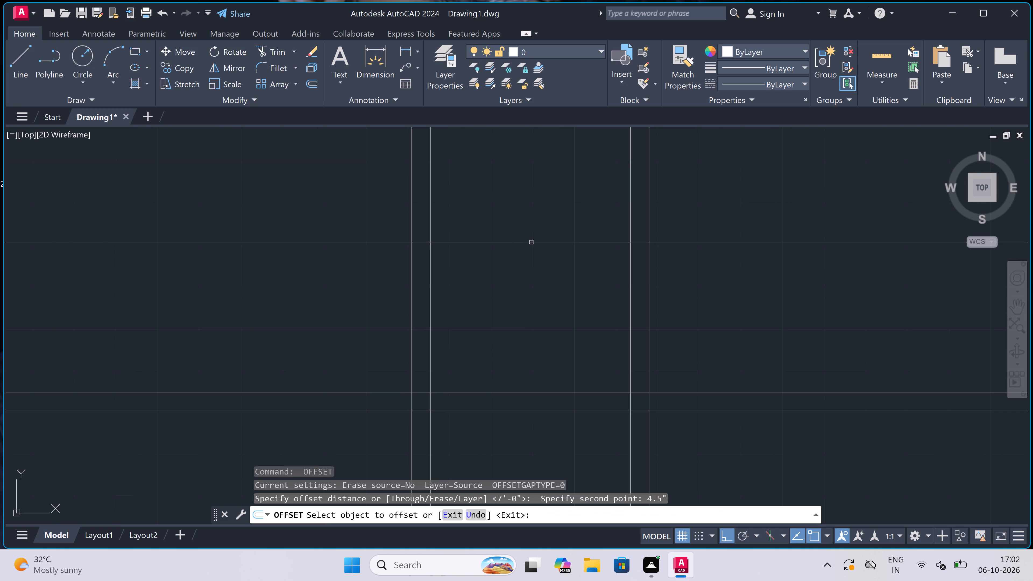
{"action": "left_click_drag", "start_coordinate": [530, 242], "coordinate": [532, 259]}
{"action": "left_click", "coordinate": [531, 298]}
{"action": "key", "text": "Escape"}
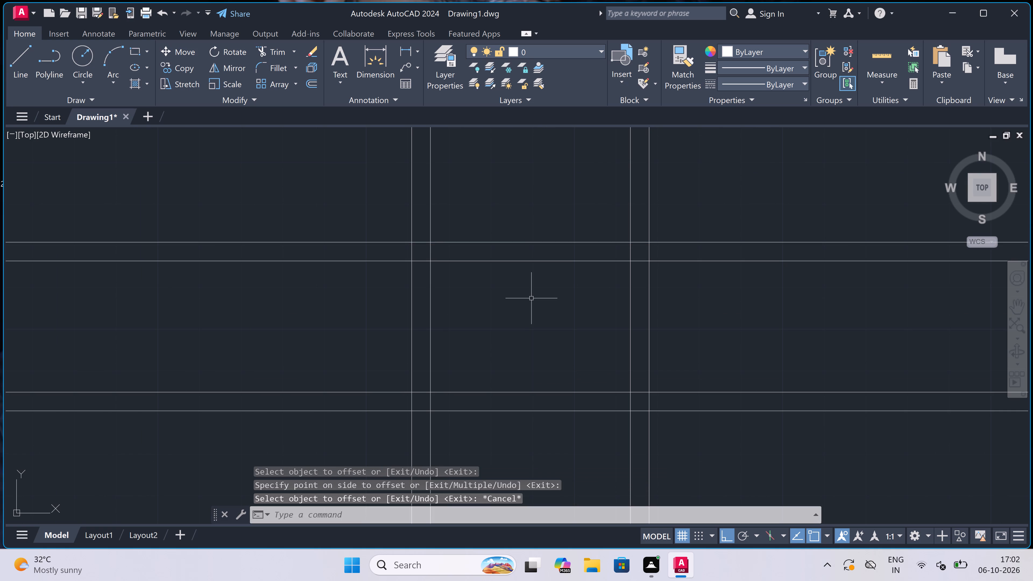
Trim the small room's two bottom partition lines where they extend beyond its left and right walls.
{"action": "type", "text": "tr"}
{"action": "key", "text": "space"}
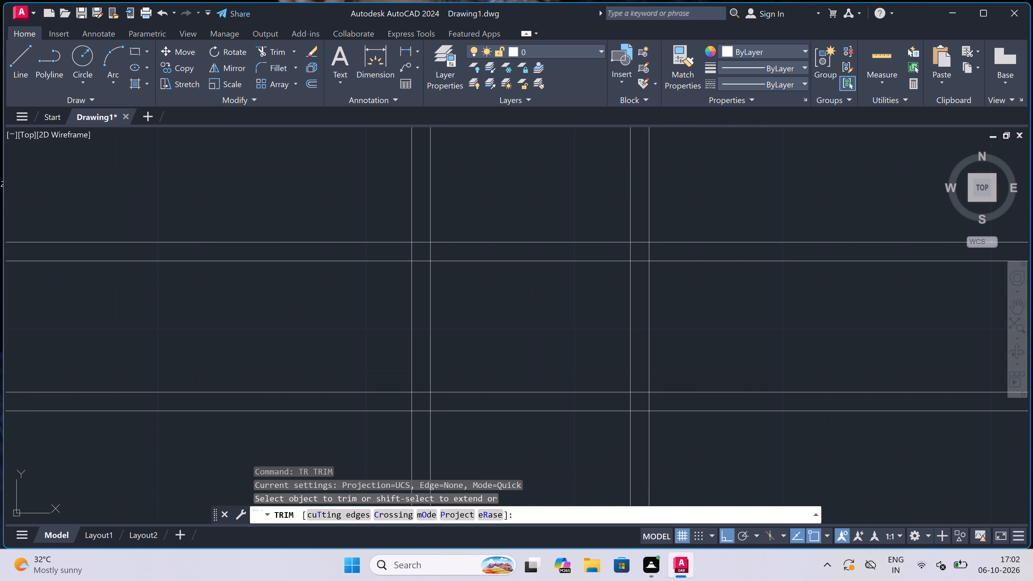
{"action": "scroll", "coordinate": [530, 298], "scroll_direction": "down", "scroll_amount": 5}
{"action": "left_click", "coordinate": [497, 293]}
{"action": "left_click", "coordinate": [497, 287]}
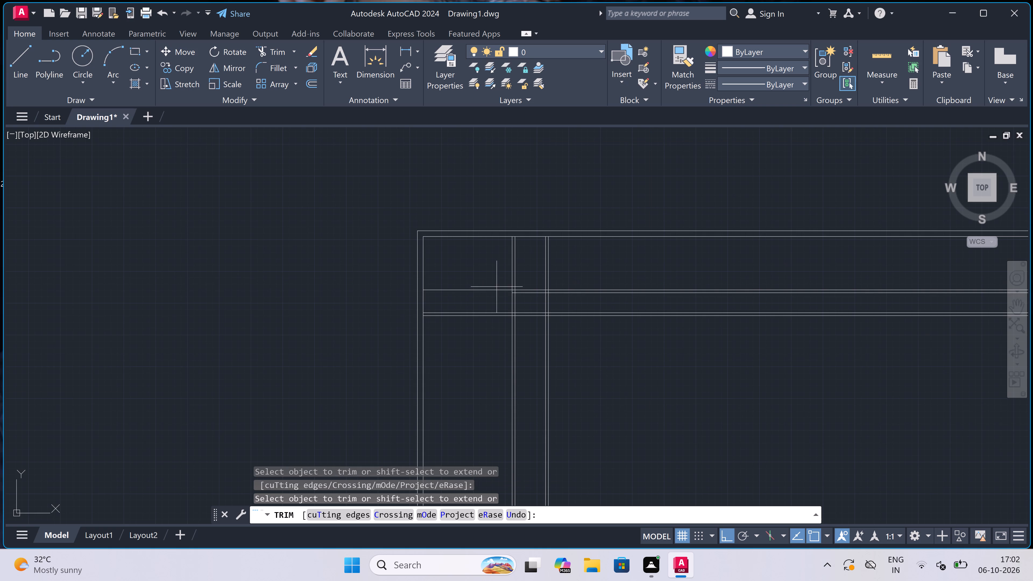
{"action": "left_click", "coordinate": [495, 295]}
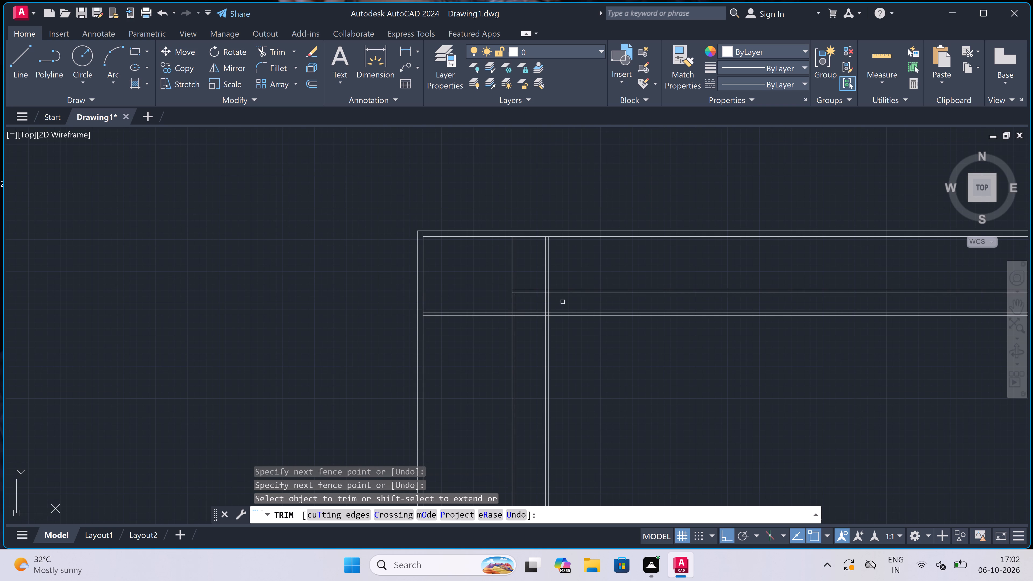
{"action": "scroll", "coordinate": [563, 302], "scroll_direction": "up", "scroll_amount": 2}
{"action": "left_click", "coordinate": [561, 300]}
{"action": "left_click", "coordinate": [565, 265]}
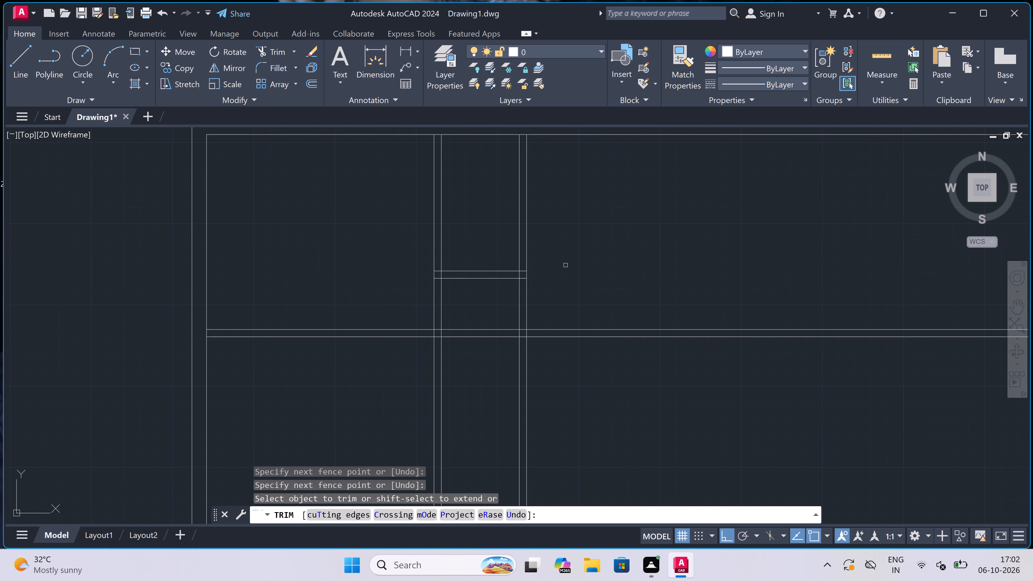
Trim away all four vertical partition lines below the small room, including the pieces crossing the long horizontal partition.
{"action": "left_click", "coordinate": [551, 299]}
{"action": "left_click", "coordinate": [365, 296]}
{"action": "scroll", "coordinate": [413, 277], "scroll_direction": "down", "scroll_amount": 2}
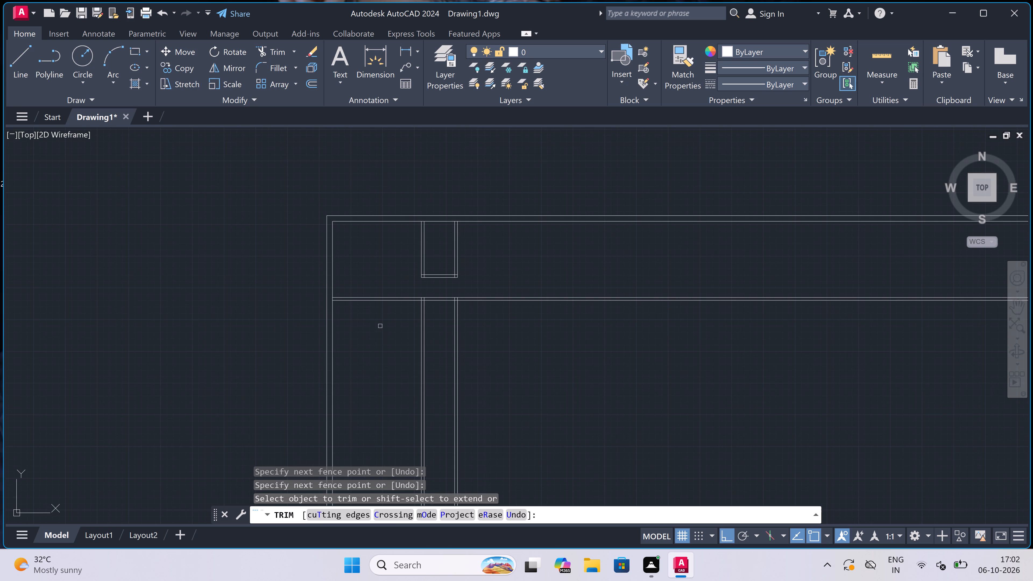
{"action": "left_click", "coordinate": [385, 314]}
{"action": "left_click", "coordinate": [615, 364]}
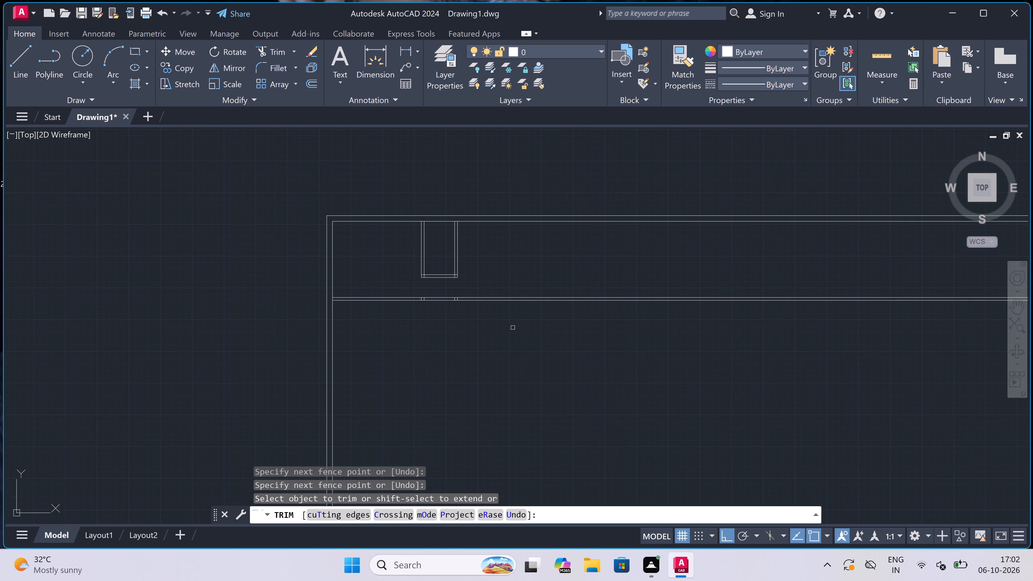
{"action": "scroll", "coordinate": [461, 296], "scroll_direction": "up", "scroll_amount": 4}
{"action": "scroll", "coordinate": [246, 287], "scroll_direction": "up", "scroll_amount": 1}
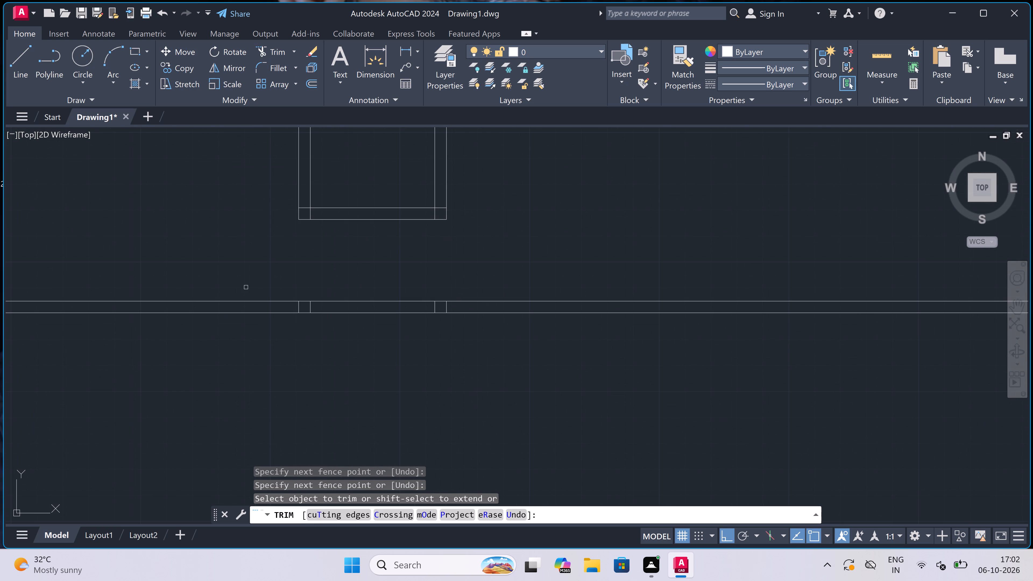
{"action": "scroll", "coordinate": [246, 287], "scroll_direction": "up", "scroll_amount": 1}
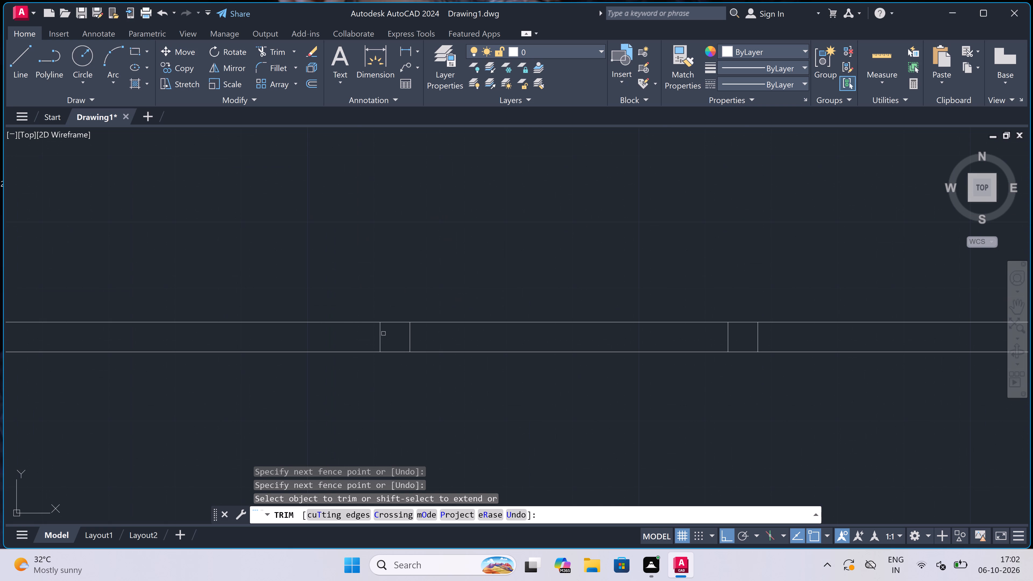
{"action": "left_click_drag", "start_coordinate": [358, 334], "coordinate": [358, 339]}
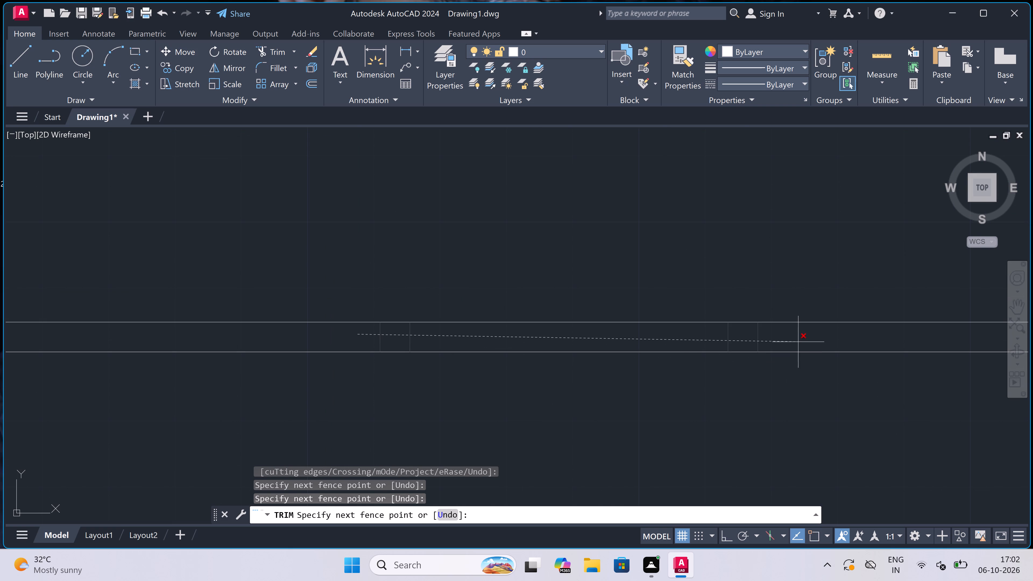
{"action": "left_click", "coordinate": [798, 339]}
Trim the overlapping inner line ends at the small room's lower-left wall corner.
{"action": "scroll", "coordinate": [496, 318], "scroll_direction": "down", "scroll_amount": 3}
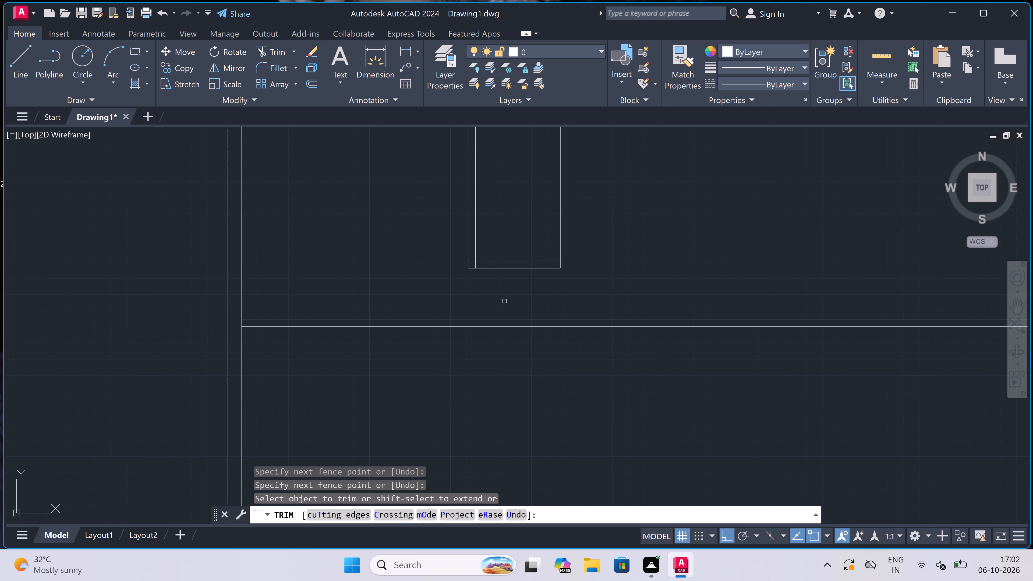
{"action": "scroll", "coordinate": [463, 258], "scroll_direction": "up", "scroll_amount": 5}
{"action": "scroll", "coordinate": [533, 275], "scroll_direction": "up", "scroll_amount": 1}
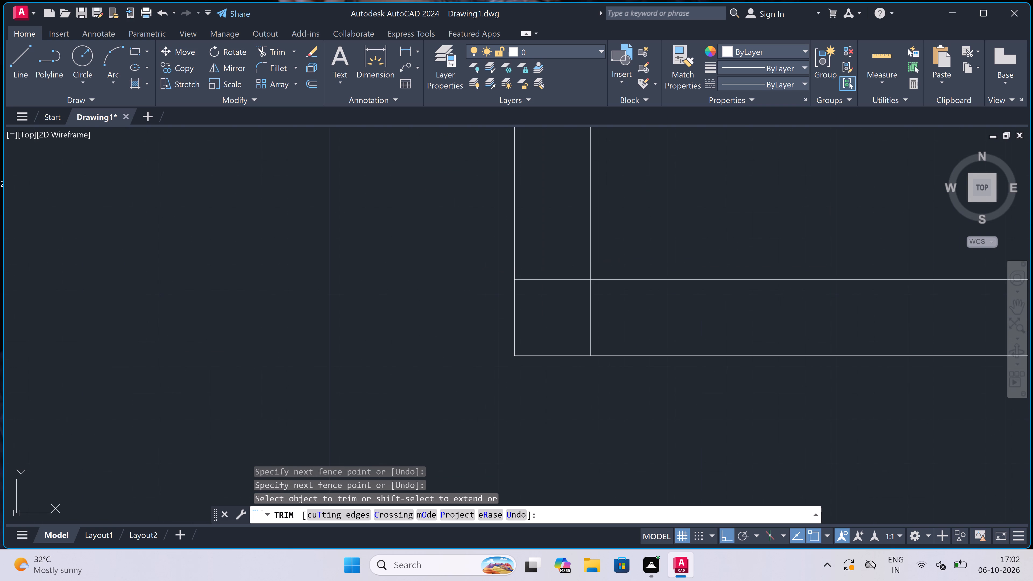
{"action": "left_click", "coordinate": [535, 271]}
{"action": "left_click", "coordinate": [547, 328]}
{"action": "left_click", "coordinate": [546, 340]}
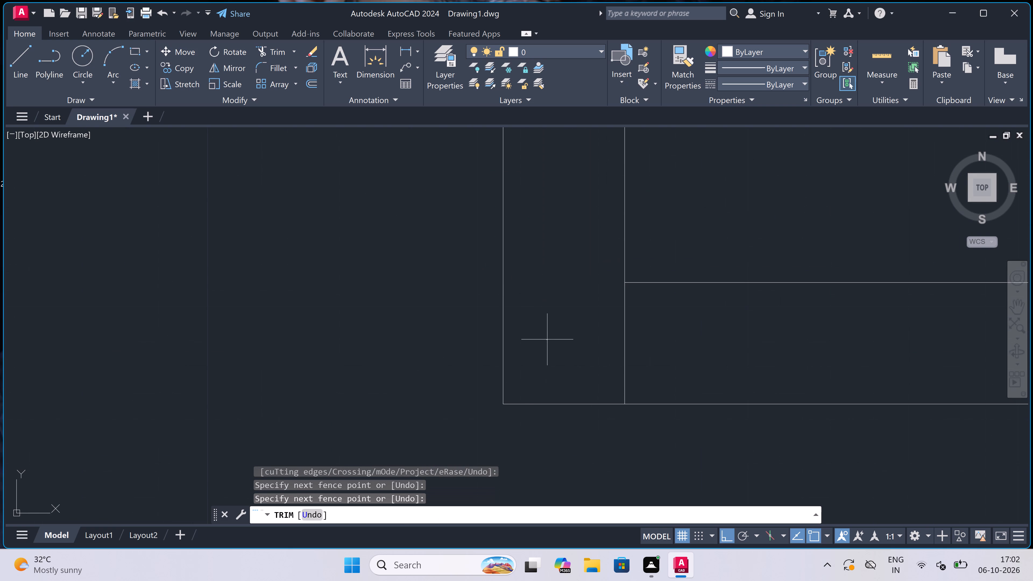
{"action": "left_click", "coordinate": [701, 341]}
Trim the overlapping inner line ends at the small room's lower-right wall corner.
{"action": "scroll", "coordinate": [408, 327], "scroll_direction": "down", "scroll_amount": 5}
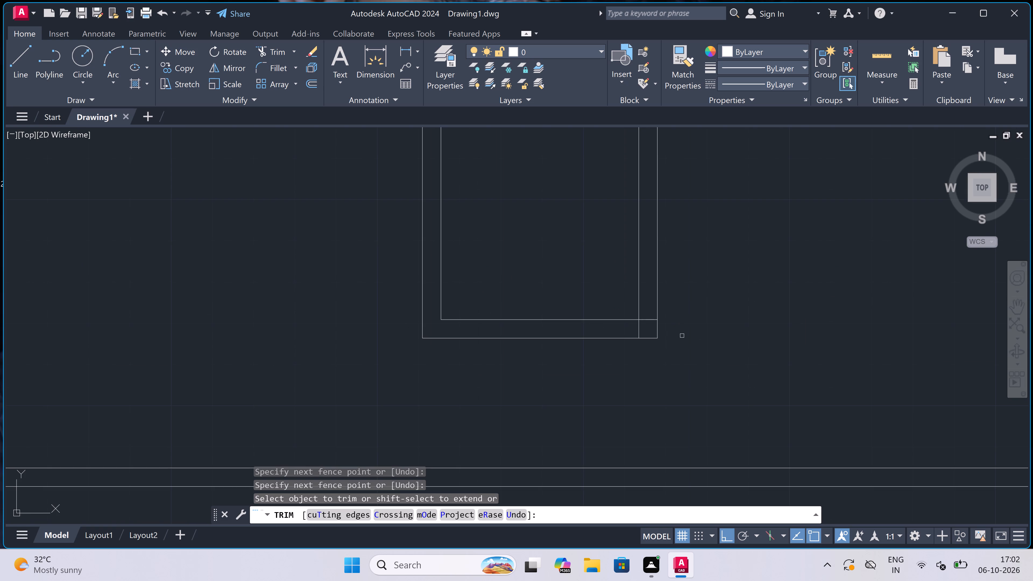
{"action": "scroll", "coordinate": [662, 328], "scroll_direction": "up", "scroll_amount": 4}
{"action": "left_click_drag", "start_coordinate": [604, 270], "coordinate": [605, 270]}
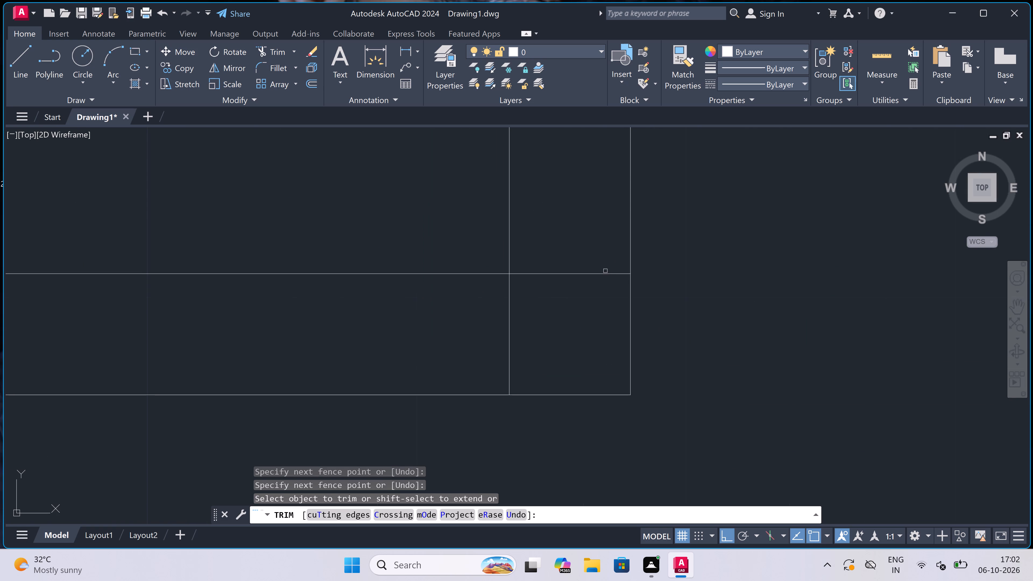
{"action": "left_click_drag", "start_coordinate": [605, 270], "coordinate": [603, 272]}
{"action": "left_click", "coordinate": [473, 342]}
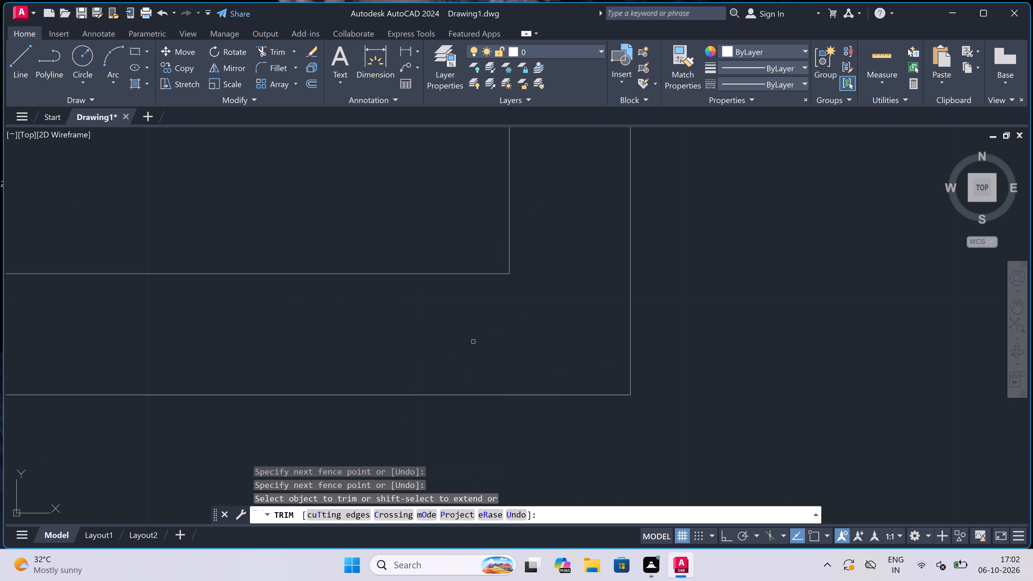
{"action": "scroll", "coordinate": [500, 331], "scroll_direction": "down", "scroll_amount": 8}
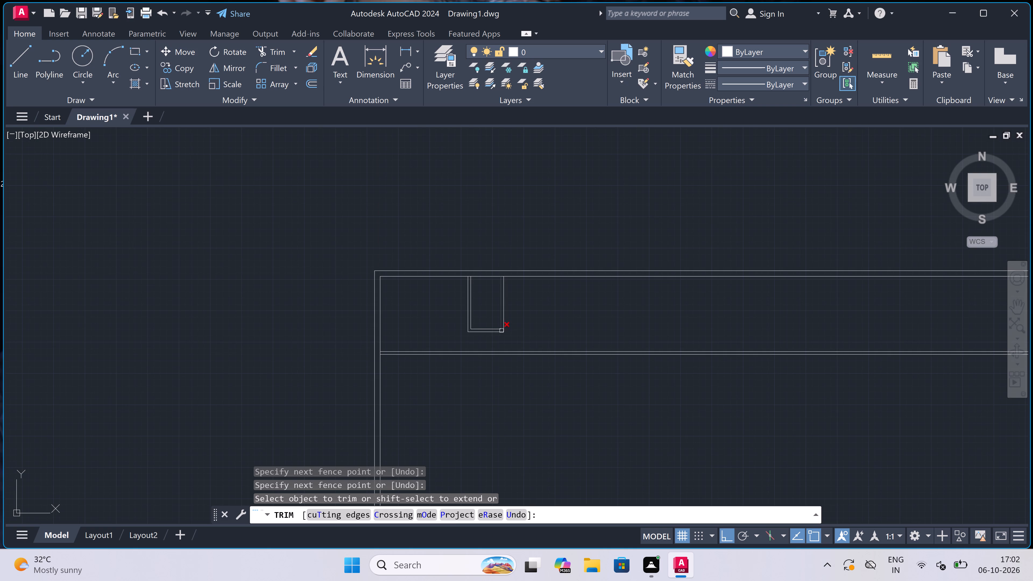
{"action": "key", "text": "Escape"}
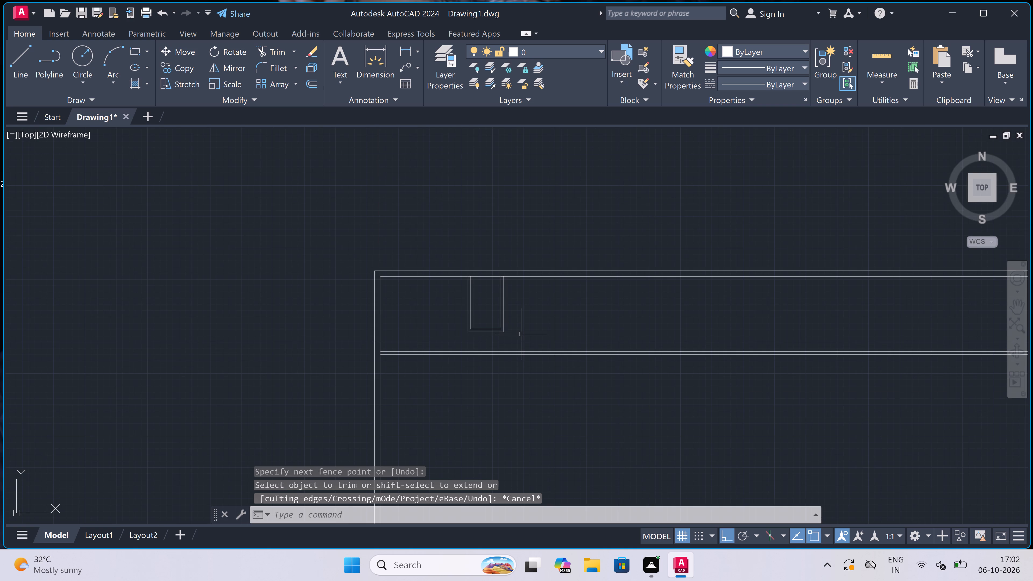
Offset the small room's right outer partition line 9' to the right.
{"action": "type", "text": "o"}
{"action": "key", "text": "space"}
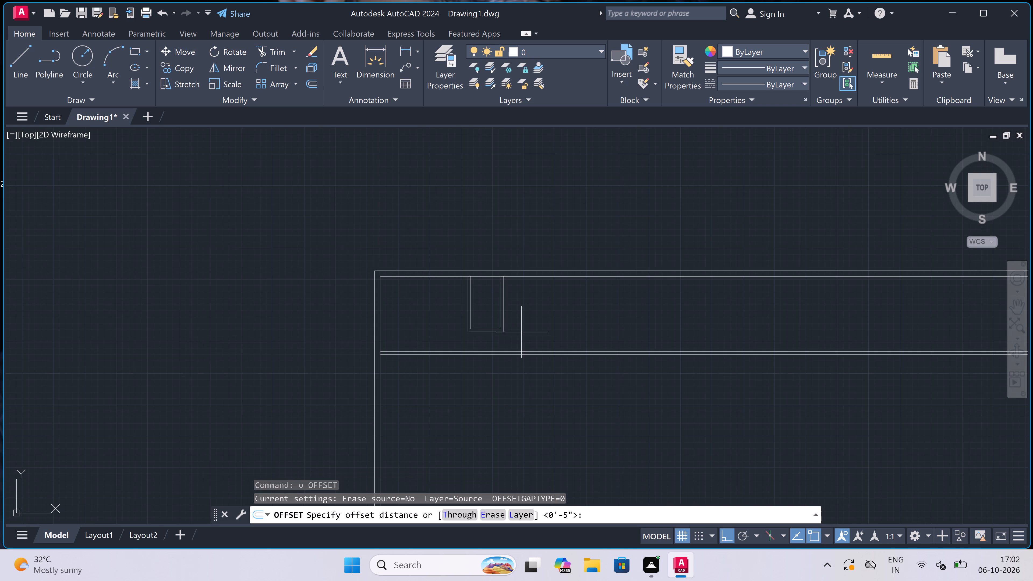
{"action": "scroll", "coordinate": [521, 332], "scroll_direction": "up", "scroll_amount": 3}
{"action": "scroll", "coordinate": [491, 293], "scroll_direction": "down", "scroll_amount": 2}
{"action": "scroll", "coordinate": [515, 199], "scroll_direction": "up", "scroll_amount": 2}
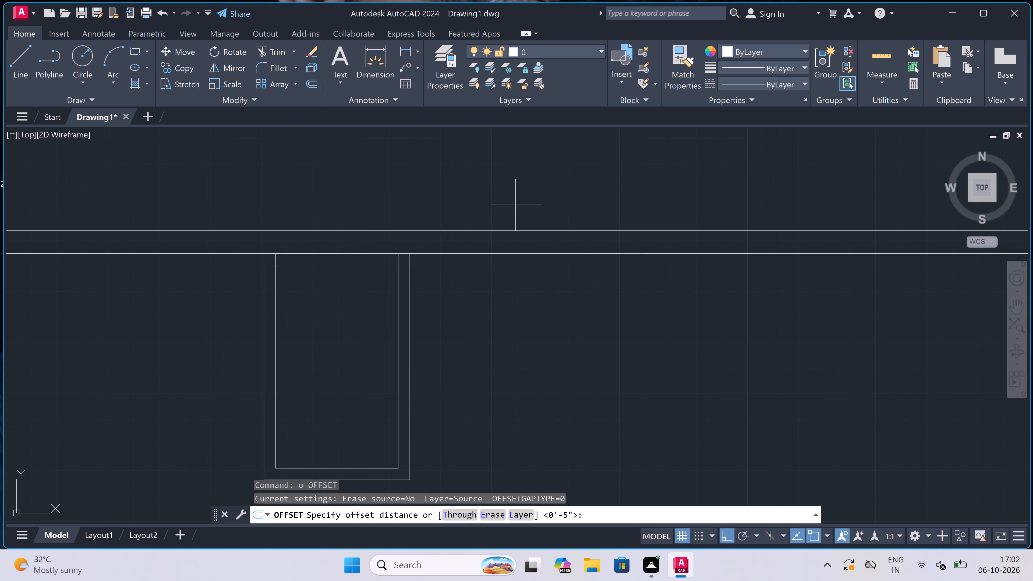
{"action": "scroll", "coordinate": [510, 253], "scroll_direction": "down", "scroll_amount": 2}
{"action": "scroll", "coordinate": [478, 306], "scroll_direction": "up", "scroll_amount": 1}
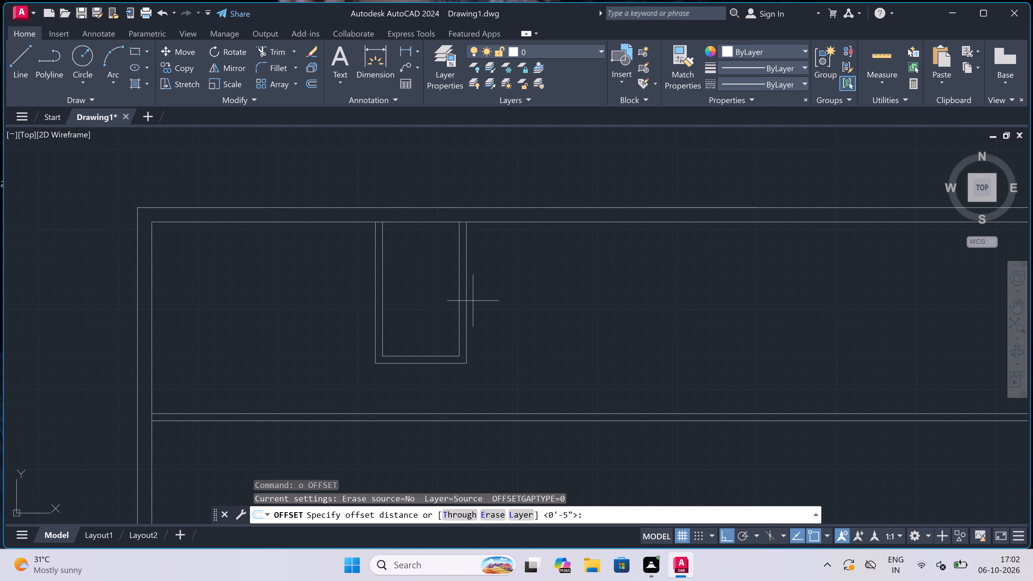
{"action": "left_click", "coordinate": [470, 297]}
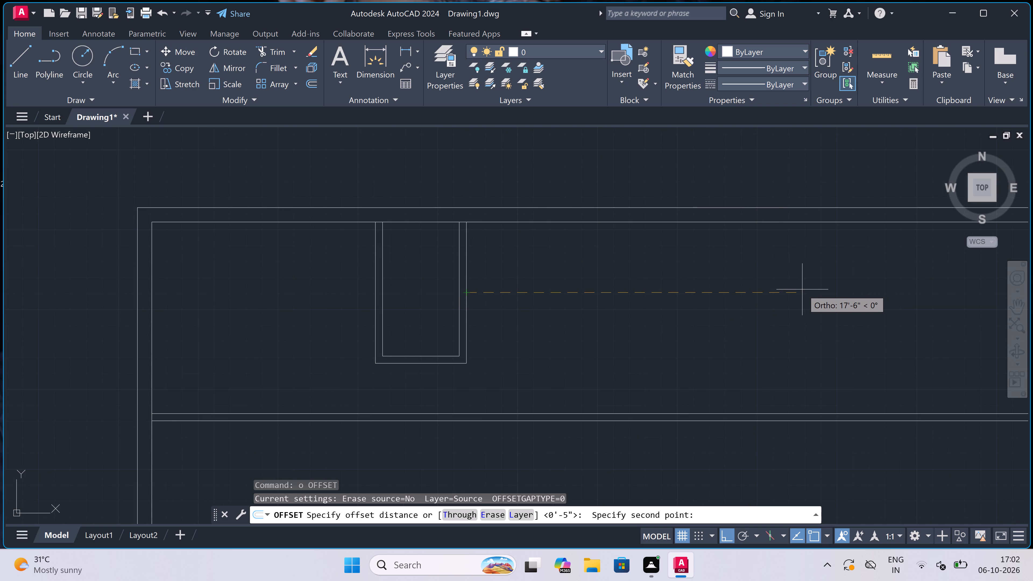
{"action": "type", "text": "9'"}
{"action": "key", "text": "space"}
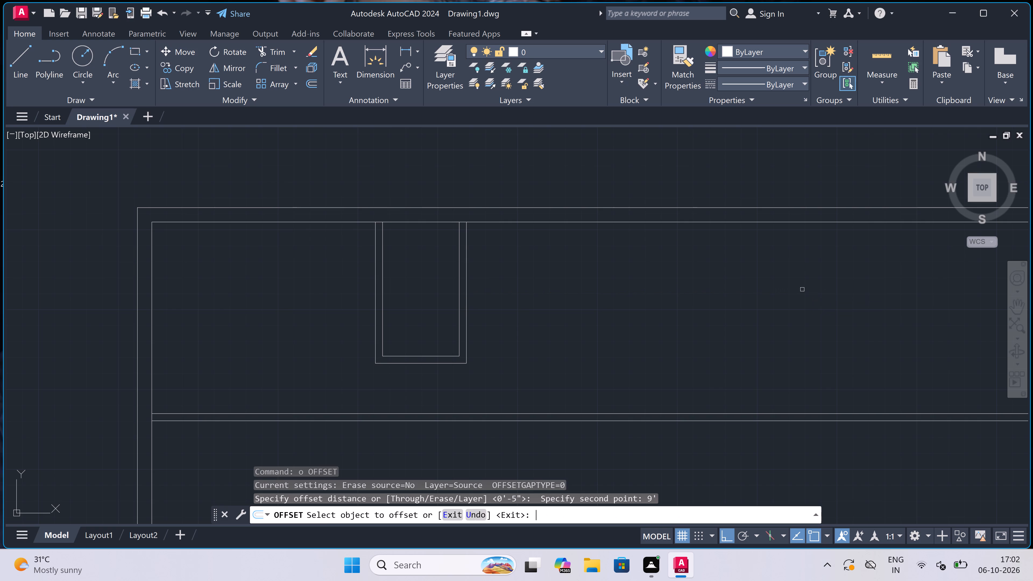
{"action": "left_click", "coordinate": [466, 248]}
{"action": "left_click", "coordinate": [548, 260]}
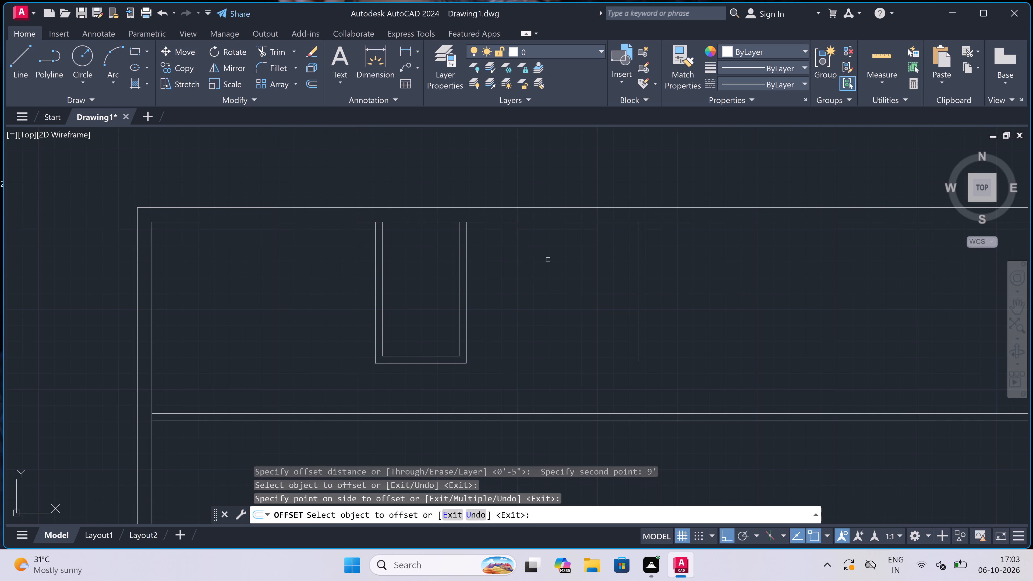
{"action": "key", "text": "Escape"}
Offset the new vertical line 9" to the right to give the end wall its thickness.
{"action": "key", "text": "space"}
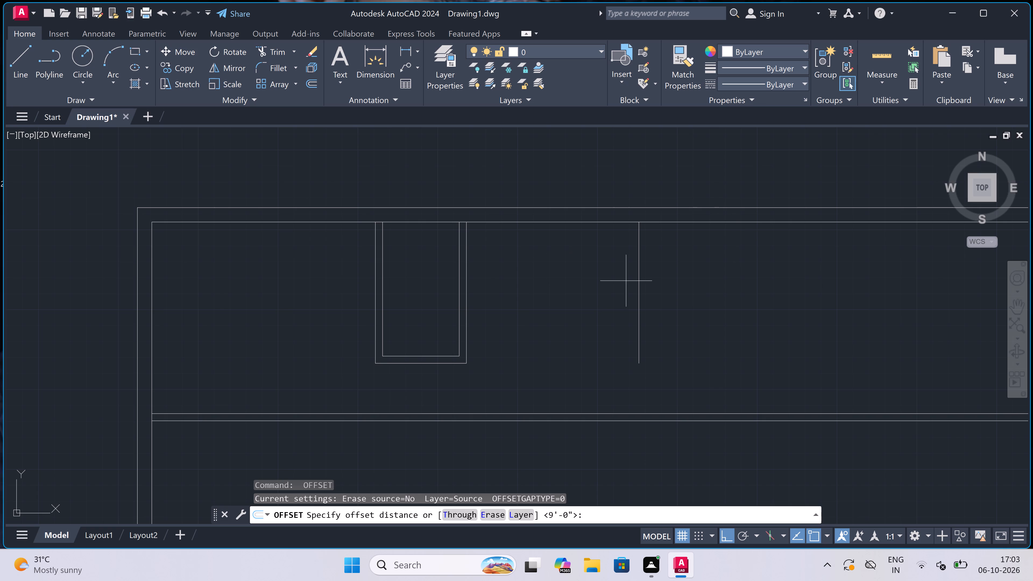
{"action": "left_click", "coordinate": [641, 275]}
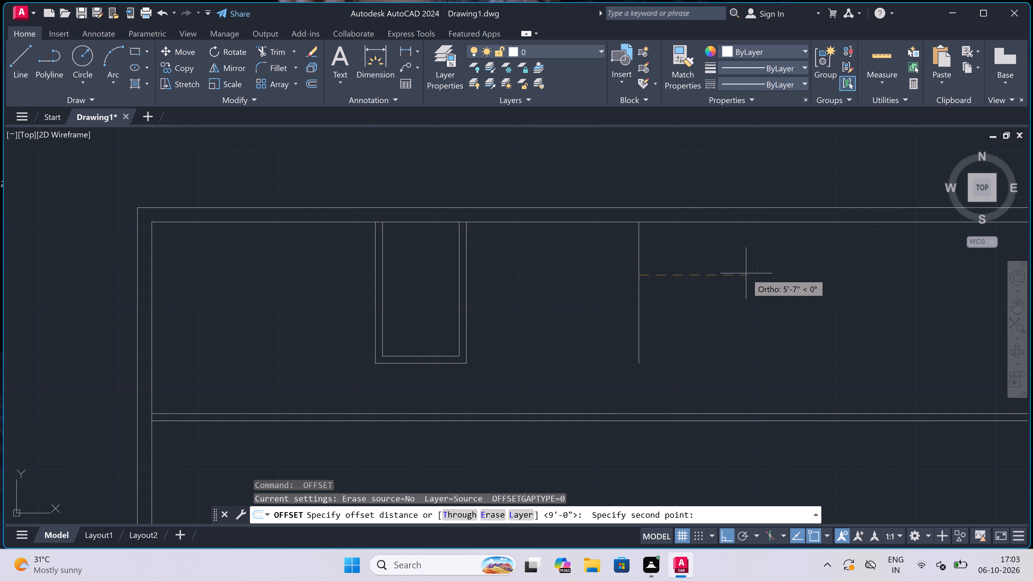
{"action": "type", "text": "9\""}
{"action": "key", "text": "space"}
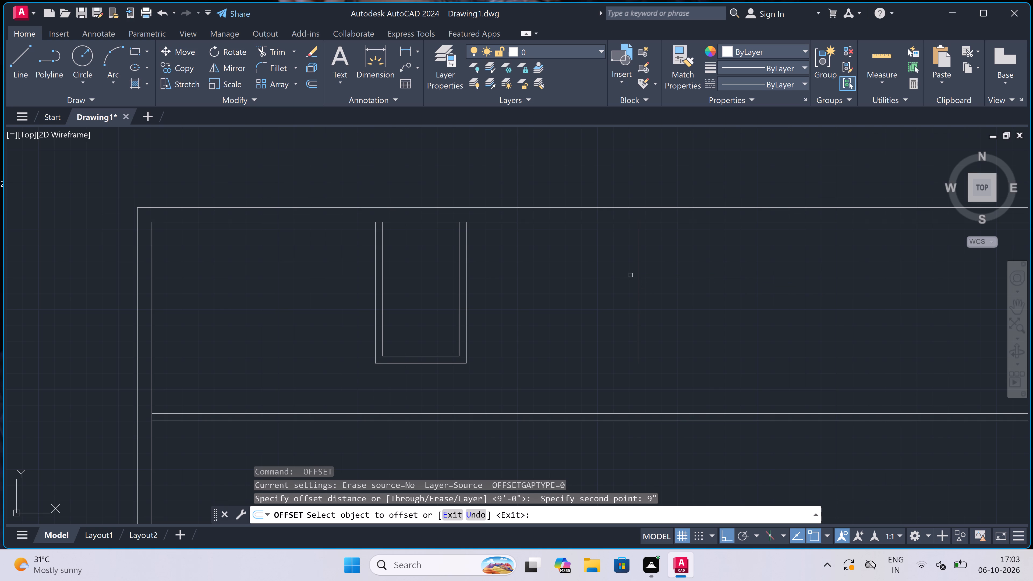
{"action": "left_click_drag", "start_coordinate": [638, 277], "coordinate": [641, 277]}
{"action": "left_click", "coordinate": [675, 281]}
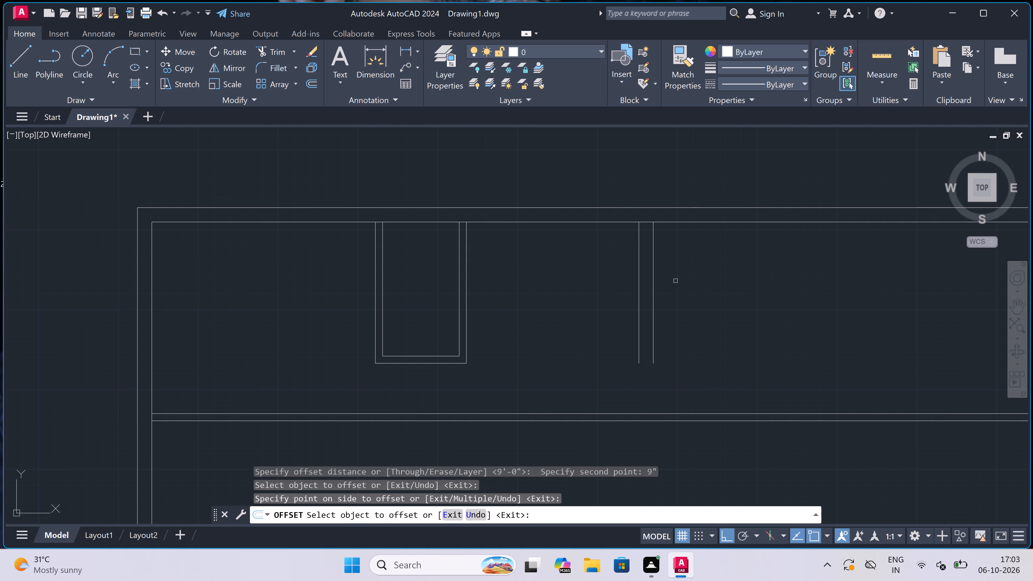
{"action": "key", "text": "Escape"}
Extend the end wall's outer line up to the outer line of the top wall.
{"action": "type", "text": "ex"}
{"action": "key", "text": "space"}
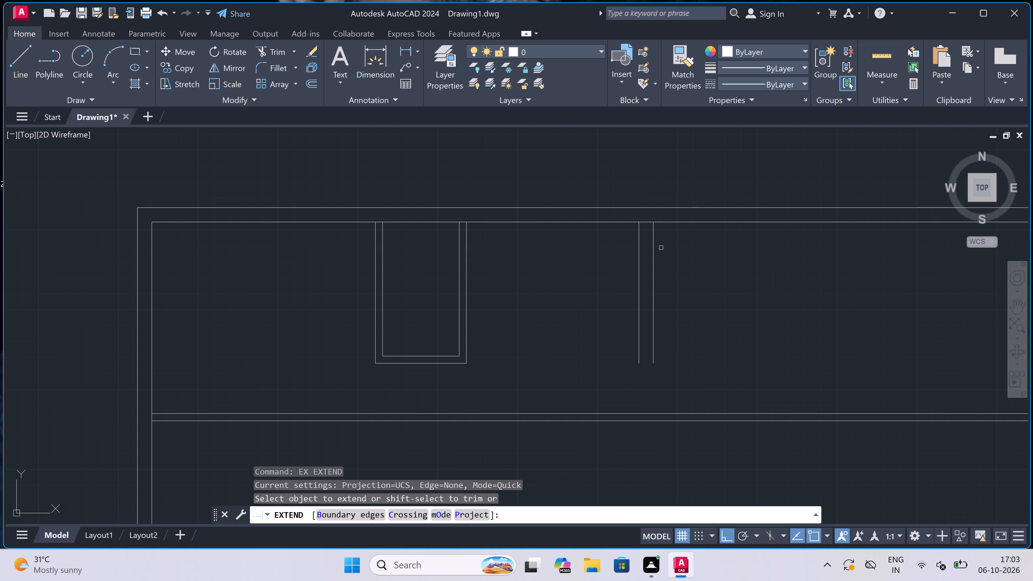
{"action": "left_click", "coordinate": [652, 230]}
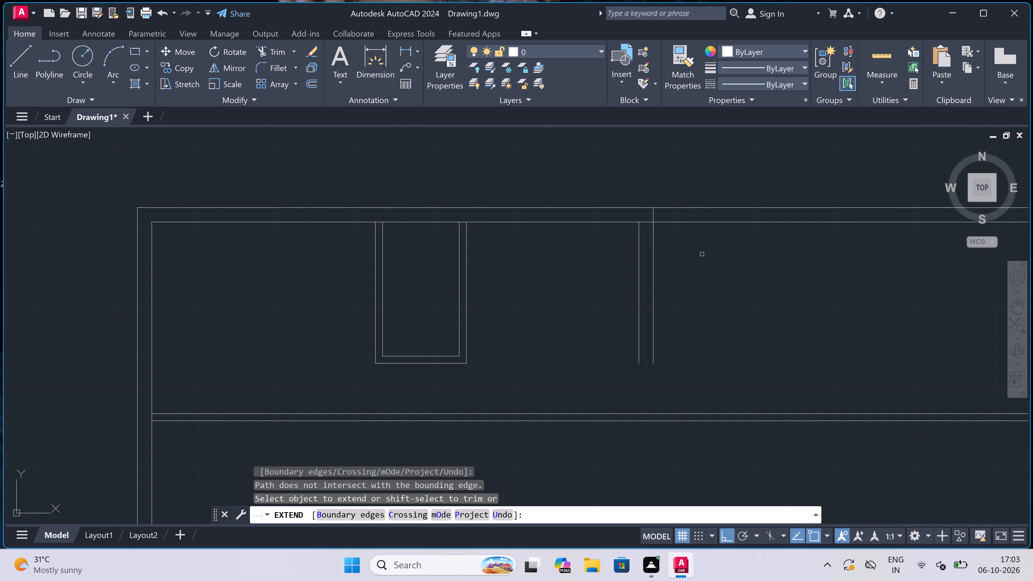
{"action": "key", "text": "Escape"}
Trim both top wall lines where they run past the new end wall's outer line.
{"action": "key", "text": "t"}
{"action": "type", "text": "r"}
{"action": "key", "text": "space"}
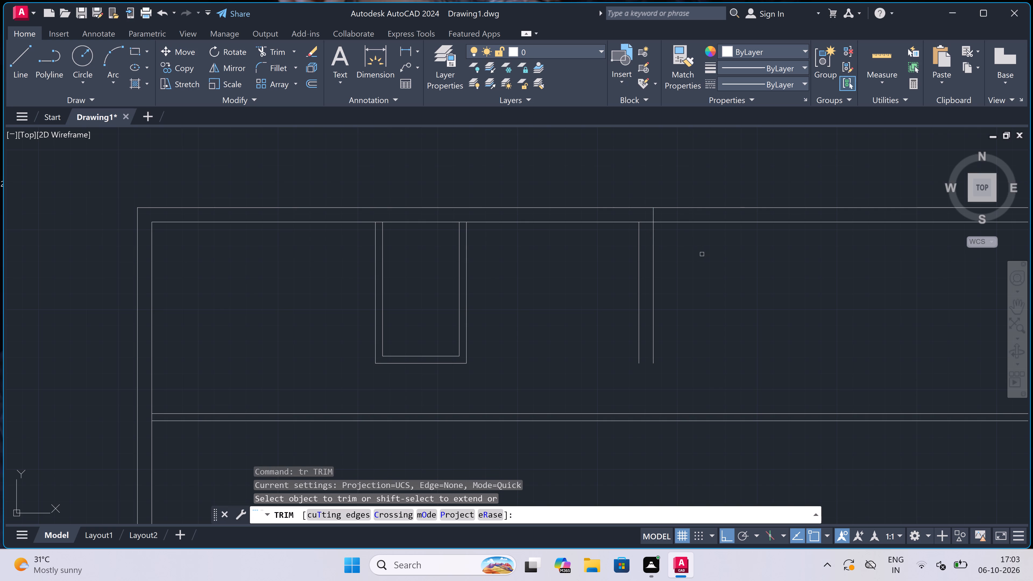
{"action": "left_click", "coordinate": [678, 160]}
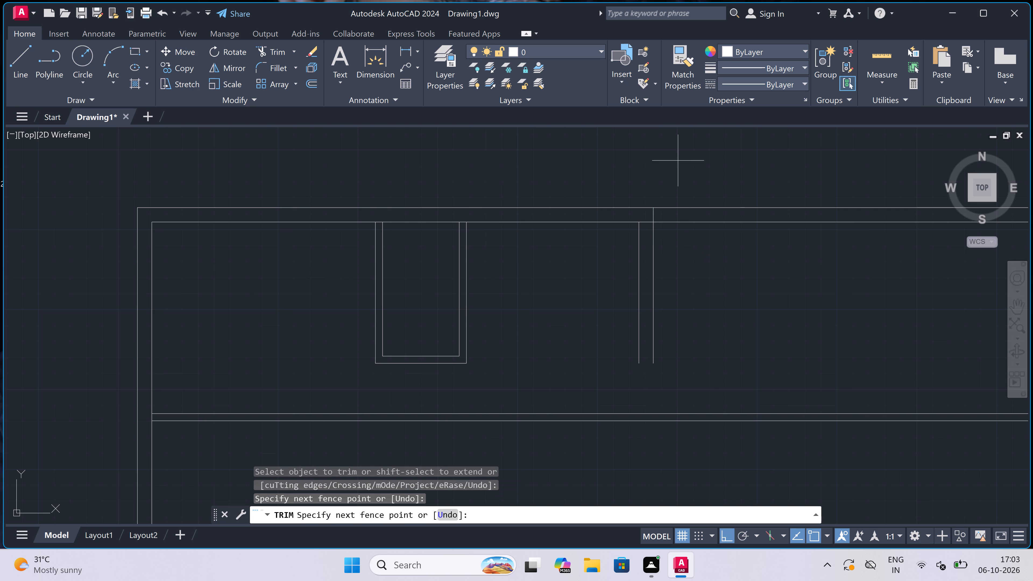
{"action": "left_click", "coordinate": [677, 300]}
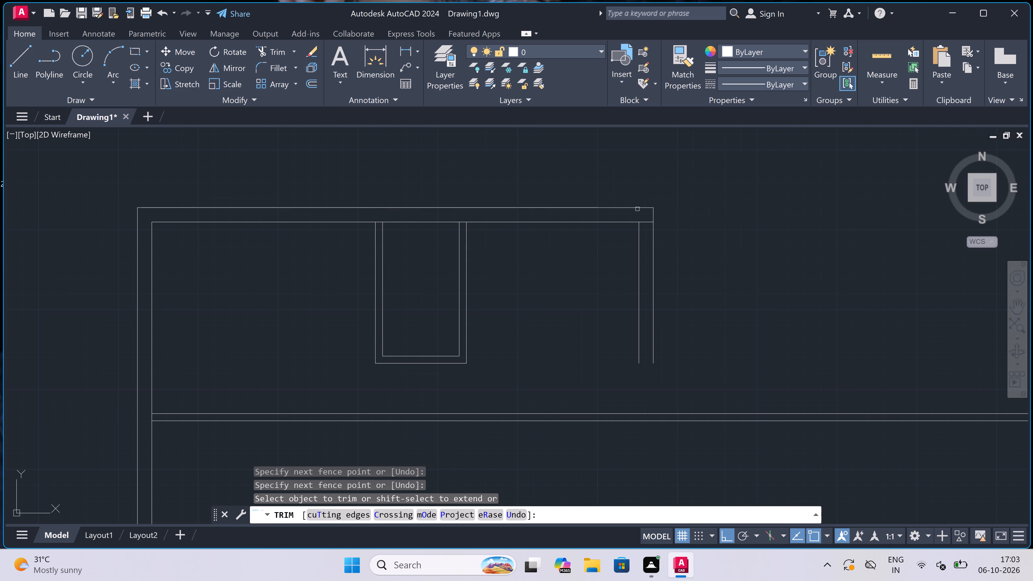
Trim the top wall's inner line where it crosses the thickness of the new end wall at the corner.
{"action": "scroll", "coordinate": [649, 226], "scroll_direction": "up", "scroll_amount": 4}
{"action": "left_click", "coordinate": [642, 176]}
{"action": "left_click", "coordinate": [631, 297]}
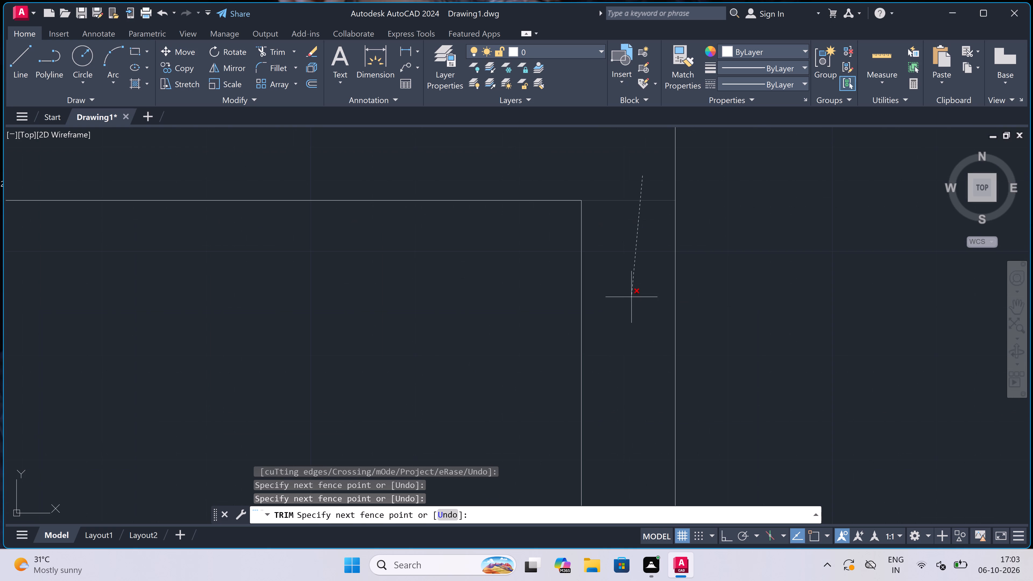
{"action": "scroll", "coordinate": [628, 253], "scroll_direction": "down", "scroll_amount": 9}
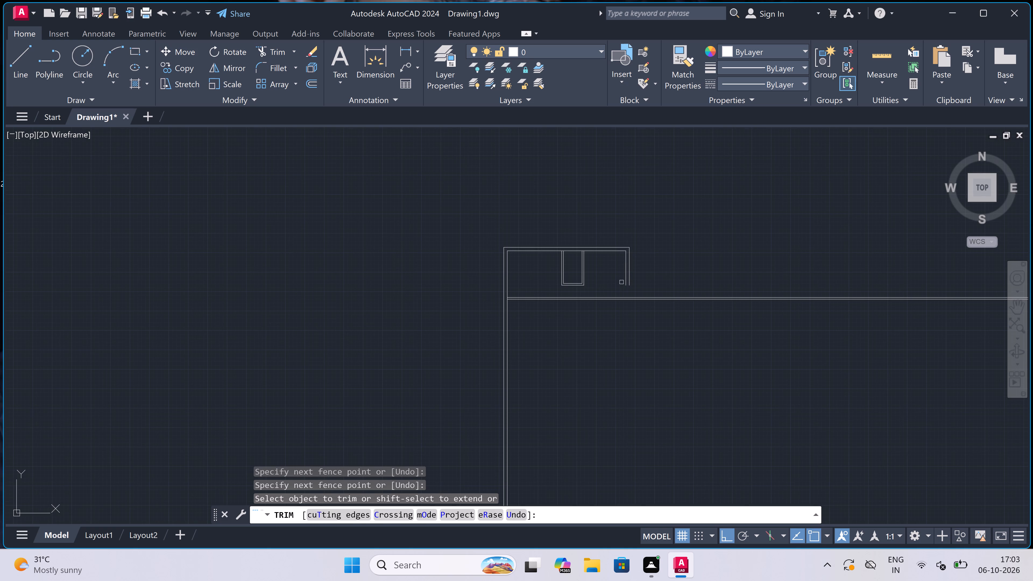
{"action": "scroll", "coordinate": [617, 321], "scroll_direction": "up", "scroll_amount": 2}
{"action": "key", "text": "Escape"}
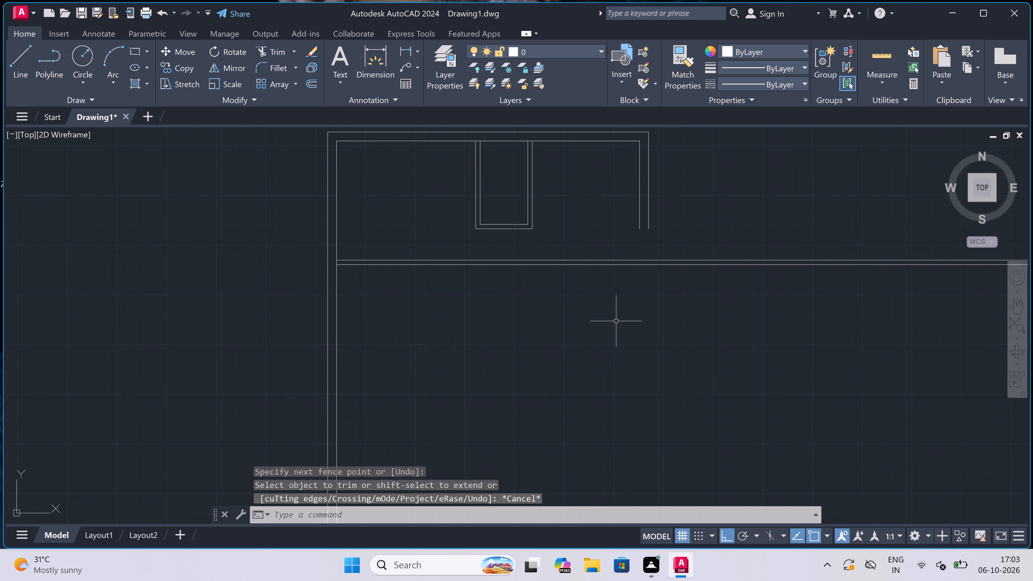
Offset the lower line of the long horizontal partition 6'6" downward.
{"action": "scroll", "coordinate": [615, 317], "scroll_direction": "down", "scroll_amount": 1}
{"action": "scroll", "coordinate": [597, 290], "scroll_direction": "down", "scroll_amount": 1}
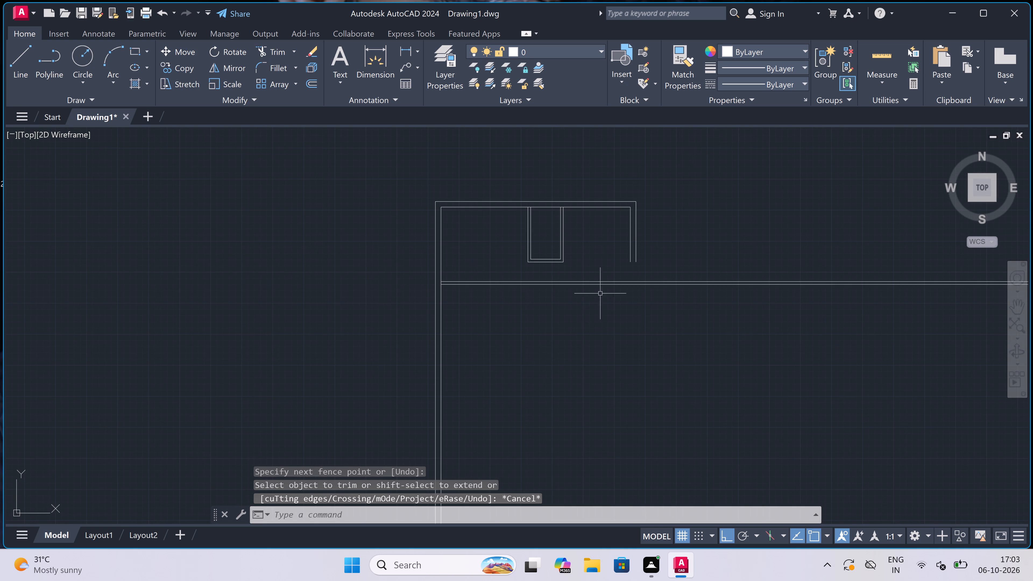
{"action": "scroll", "coordinate": [597, 290], "scroll_direction": "down", "scroll_amount": 1}
{"action": "scroll", "coordinate": [572, 274], "scroll_direction": "up", "scroll_amount": 3}
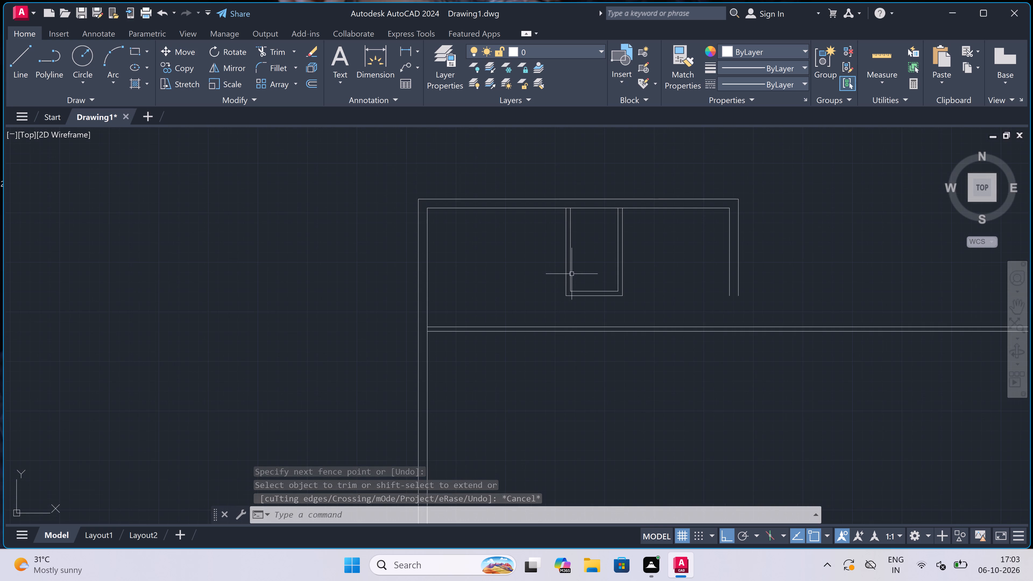
{"action": "scroll", "coordinate": [575, 290], "scroll_direction": "up", "scroll_amount": 1}
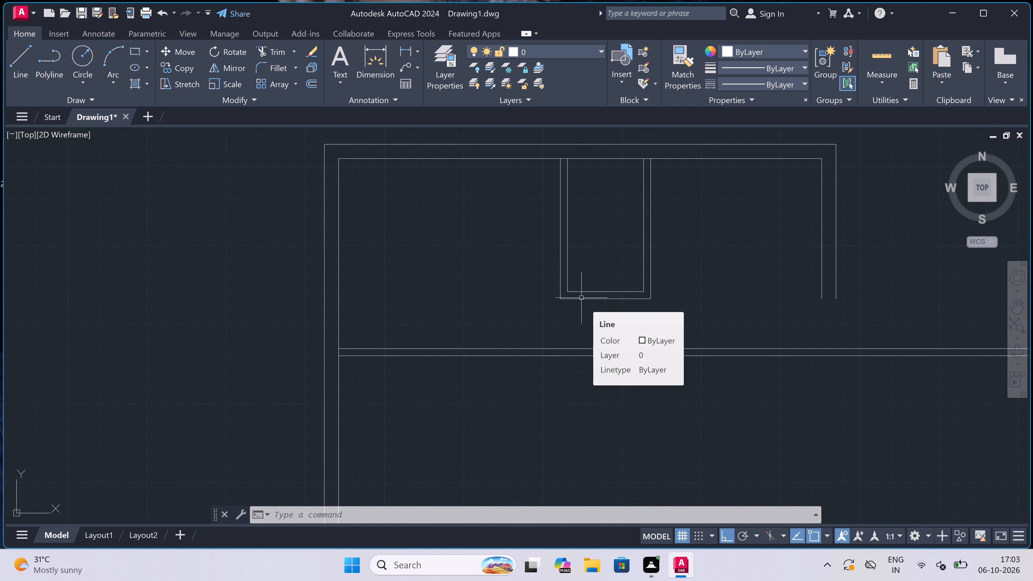
{"action": "scroll", "coordinate": [581, 298], "scroll_direction": "down", "scroll_amount": 1}
{"action": "scroll", "coordinate": [647, 288], "scroll_direction": "up", "scroll_amount": 2}
{"action": "type", "text": "o"}
{"action": "key", "text": "space"}
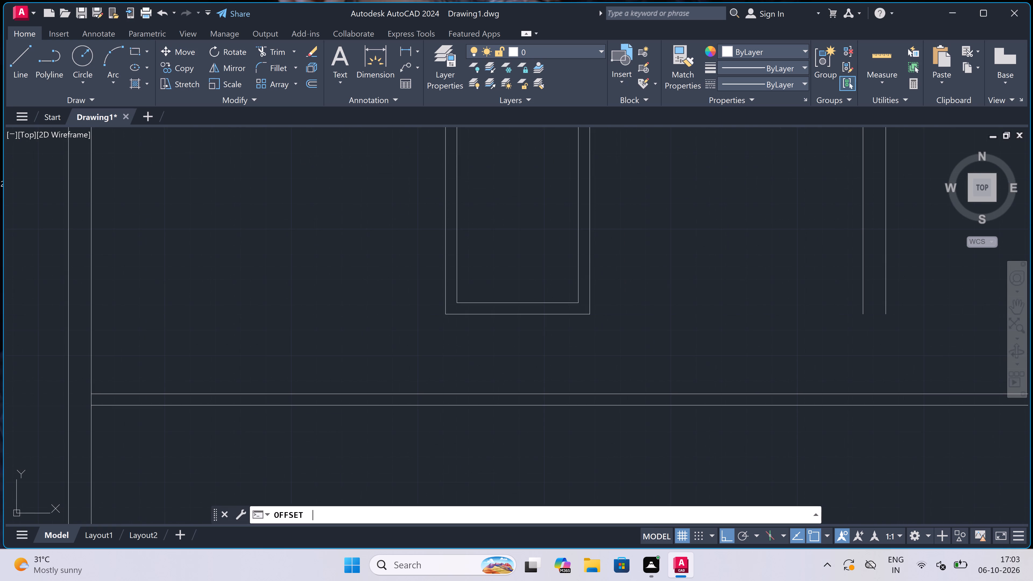
{"action": "scroll", "coordinate": [643, 285], "scroll_direction": "down", "scroll_amount": 1}
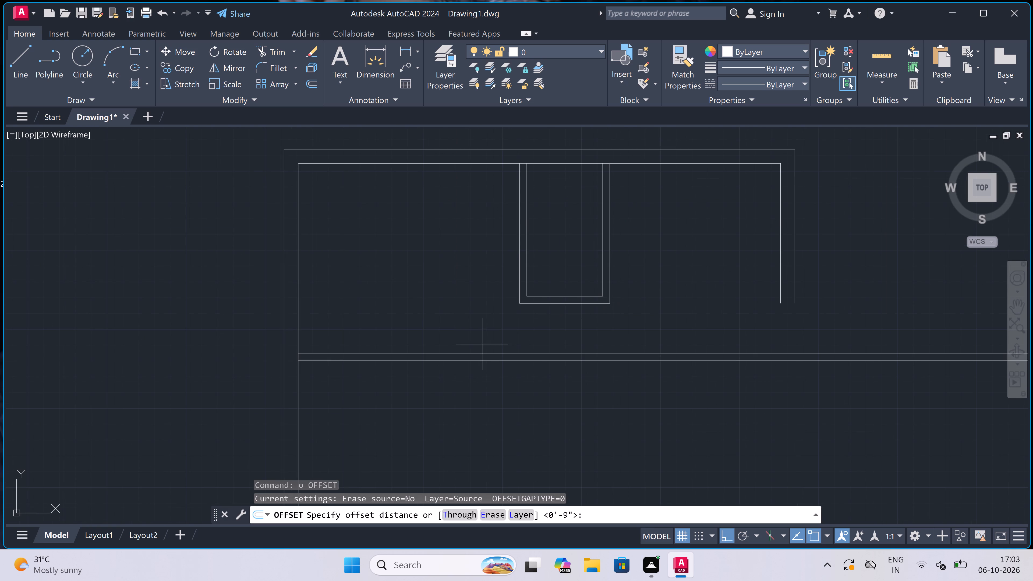
{"action": "scroll", "coordinate": [471, 309], "scroll_direction": "down", "scroll_amount": 3}
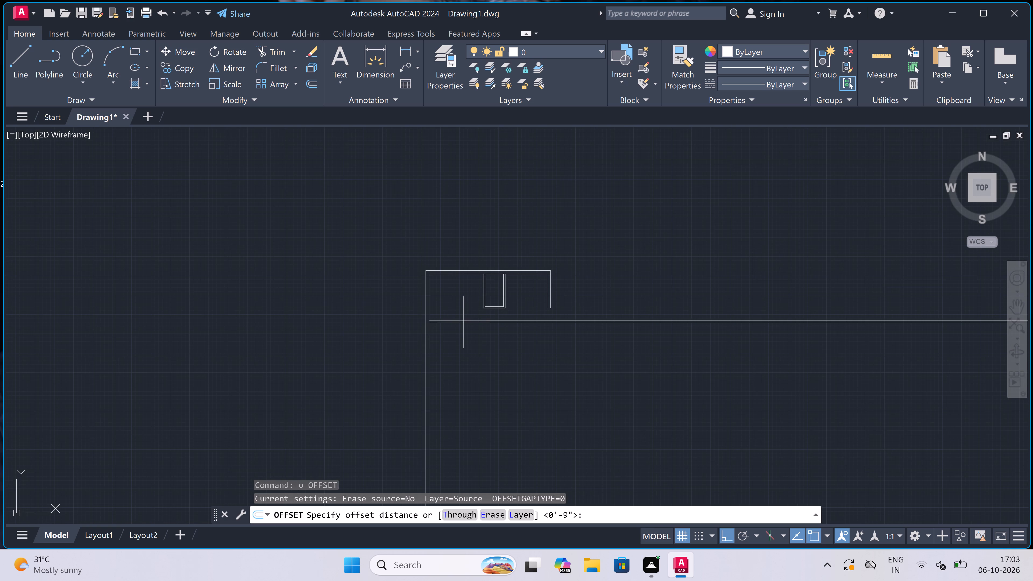
{"action": "scroll", "coordinate": [439, 345], "scroll_direction": "up", "scroll_amount": 2}
{"action": "scroll", "coordinate": [425, 326], "scroll_direction": "up", "scroll_amount": 3}
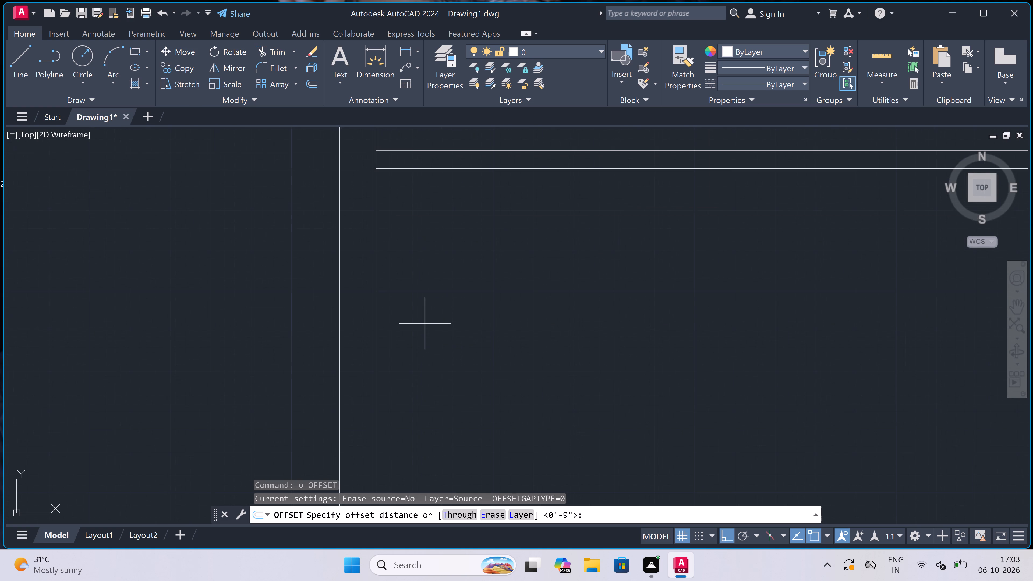
{"action": "left_click", "coordinate": [450, 171]}
{"action": "type", "text": "6'6\""}
{"action": "key", "text": "space"}
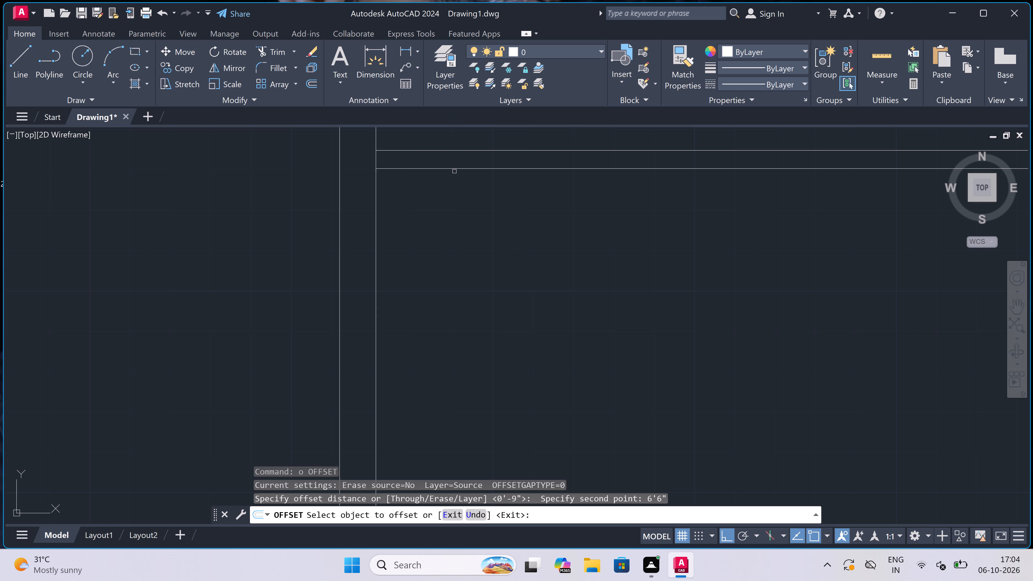
{"action": "left_click_drag", "start_coordinate": [454, 169], "coordinate": [457, 184]}
{"action": "left_click", "coordinate": [458, 271]}
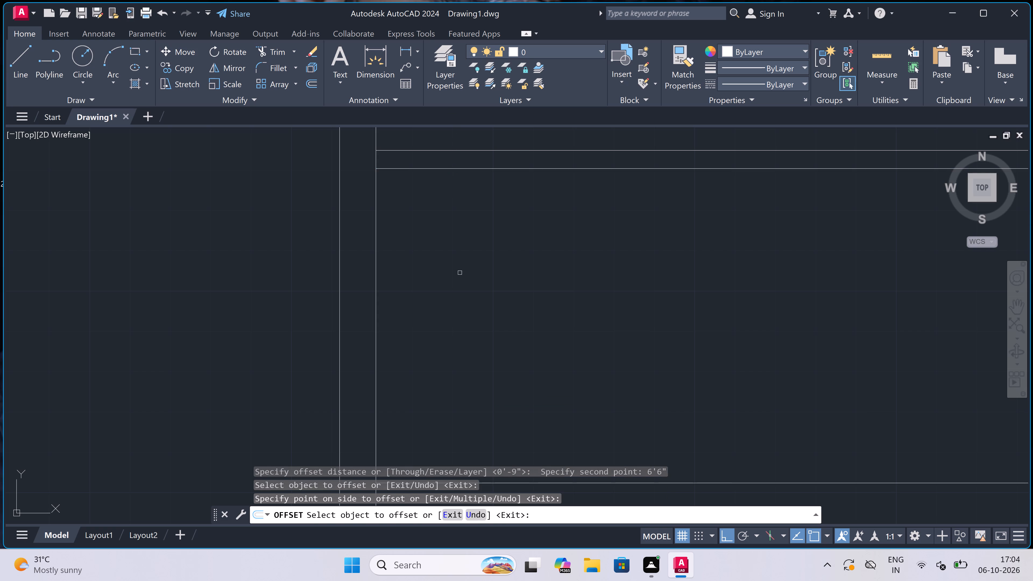
{"action": "scroll", "coordinate": [460, 272], "scroll_direction": "down", "scroll_amount": 3}
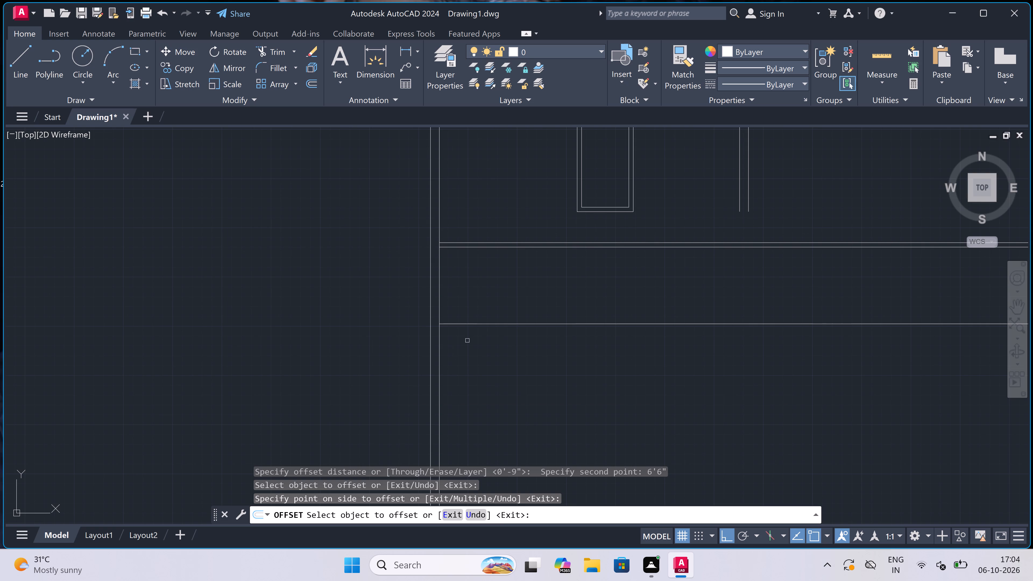
{"action": "key", "text": "Escape"}
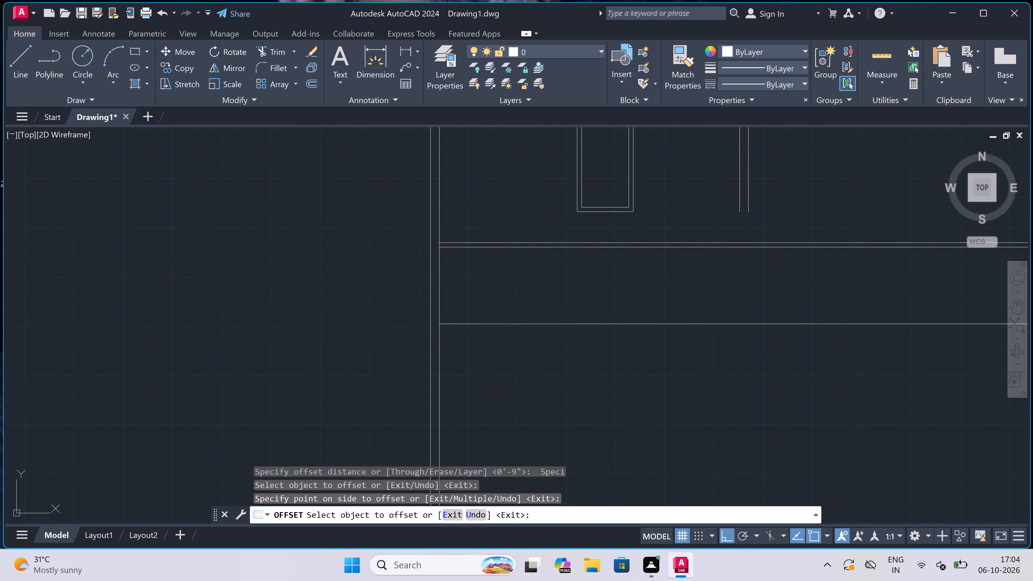
Offset the new horizontal line 4.5" downward to form the second long partition.
{"action": "type", "text": "o"}
{"action": "key", "text": "space"}
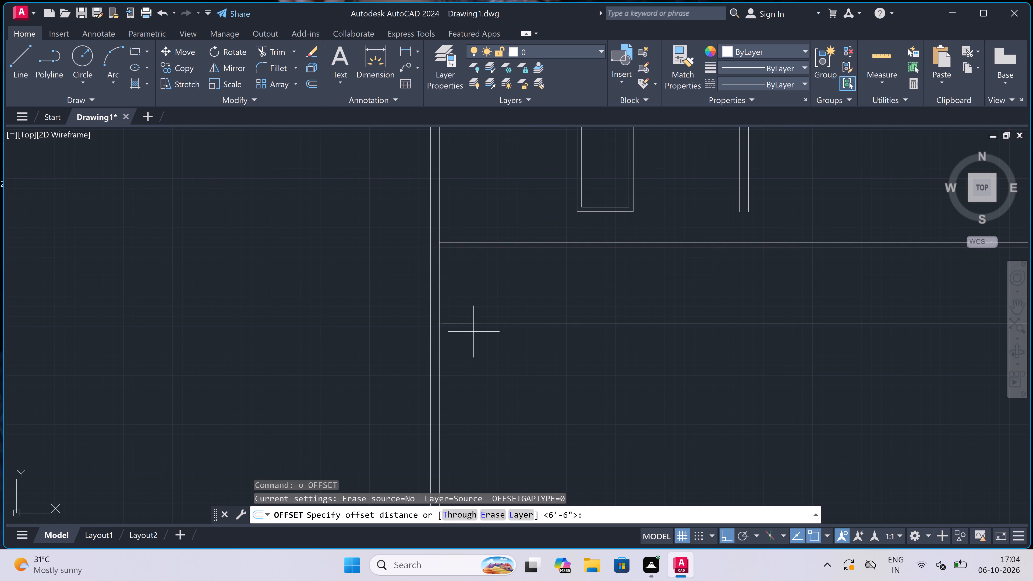
{"action": "left_click", "coordinate": [475, 328]}
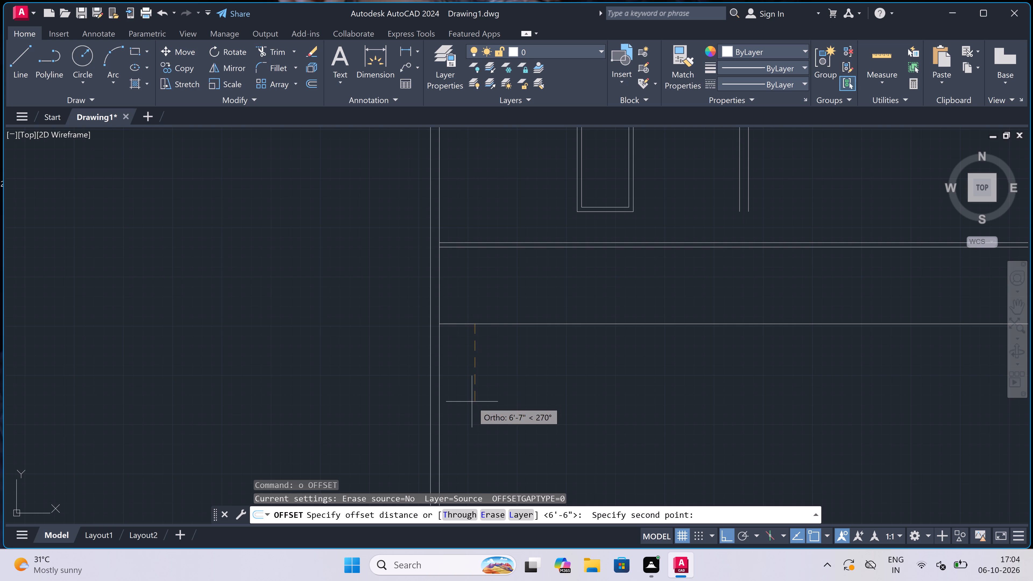
{"action": "type", "text": "4.5\""}
{"action": "key", "text": "space"}
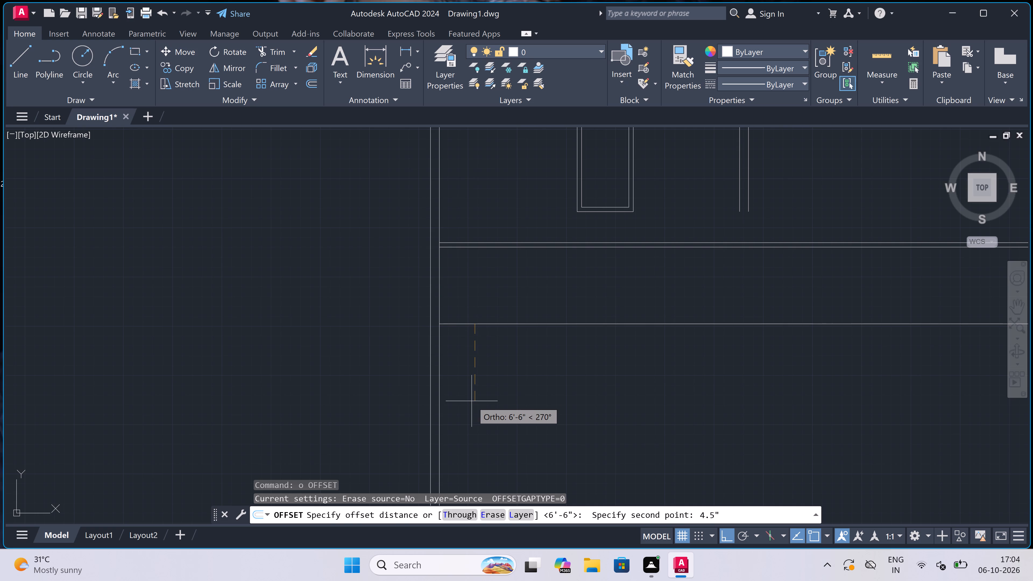
{"action": "left_click", "coordinate": [485, 324]}
{"action": "left_click", "coordinate": [480, 379]}
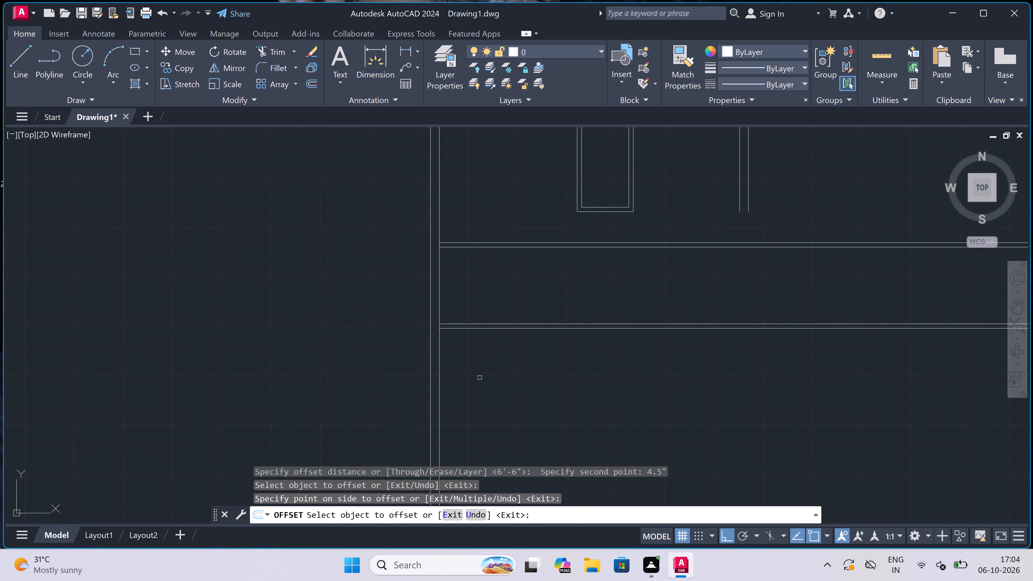
{"action": "key", "text": "Escape"}
Offset the inner line of the long left outer wall 10'6" to the right, across the two long horizontal partitions.
{"action": "type", "text": "o"}
{"action": "key", "text": "space"}
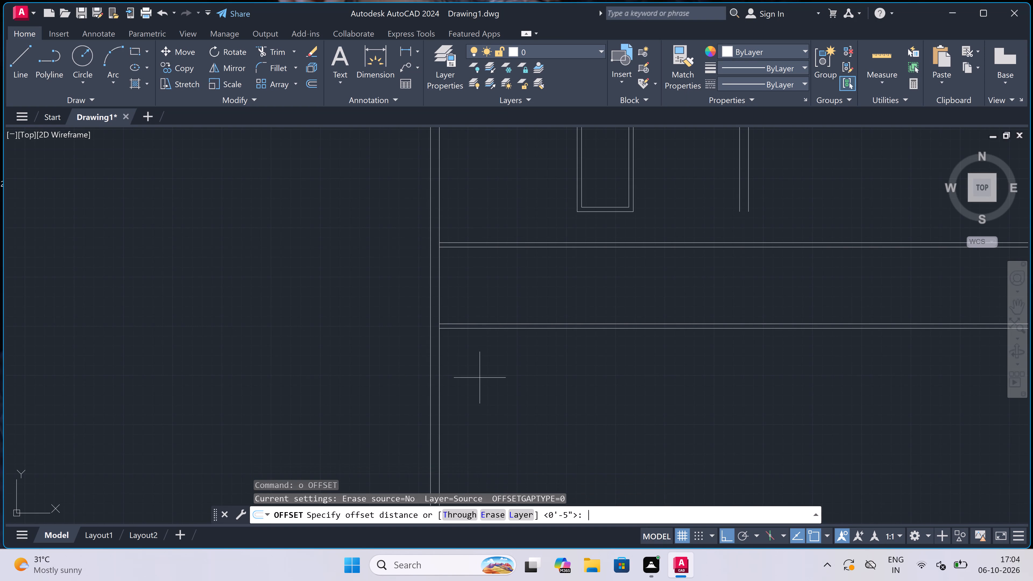
{"action": "scroll", "coordinate": [461, 275], "scroll_direction": "up", "scroll_amount": 1}
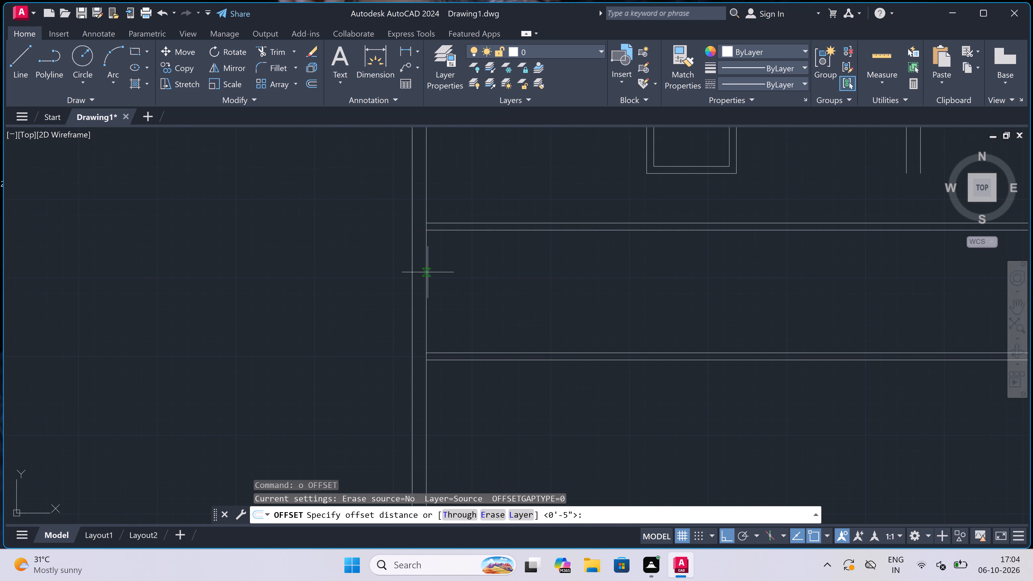
{"action": "double_click", "coordinate": [423, 275]}
{"action": "scroll", "coordinate": [464, 289], "scroll_direction": "up", "scroll_amount": 2}
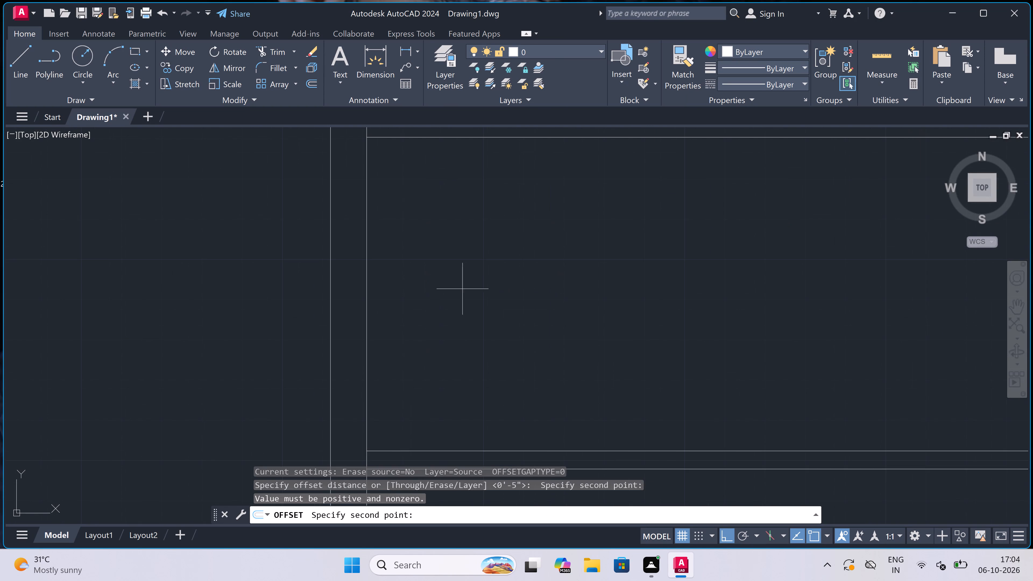
{"action": "scroll", "coordinate": [415, 285], "scroll_direction": "down", "scroll_amount": 1}
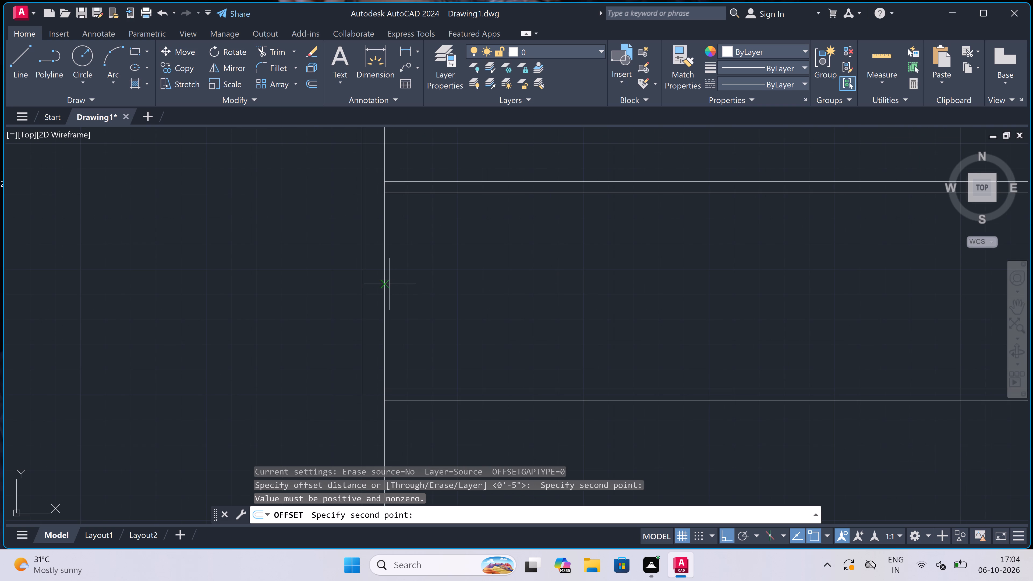
{"action": "left_click", "coordinate": [388, 283]}
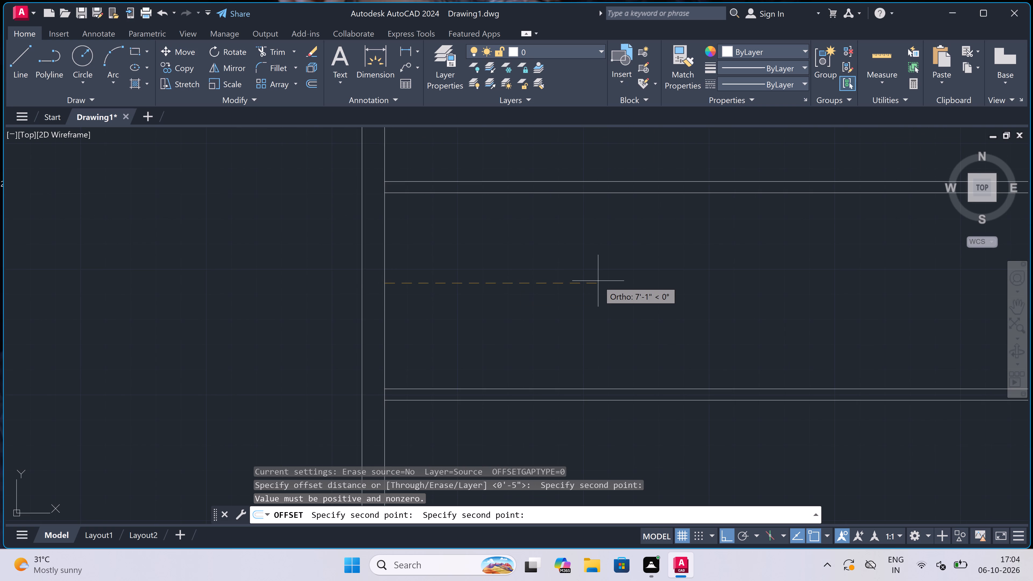
{"action": "type", "text": "10'6\""}
{"action": "key", "text": "space"}
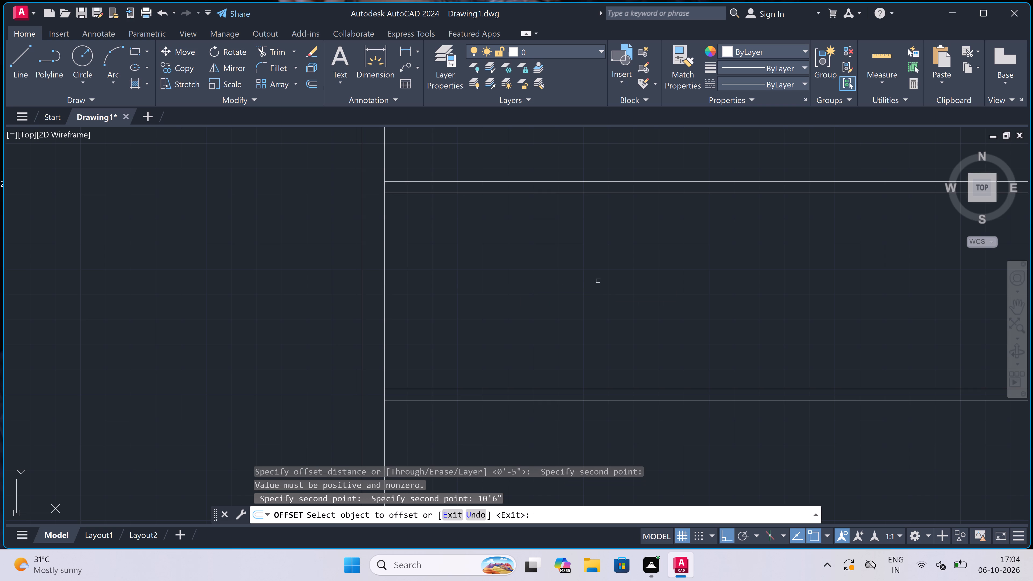
{"action": "left_click", "coordinate": [384, 253]}
{"action": "left_click", "coordinate": [563, 277]}
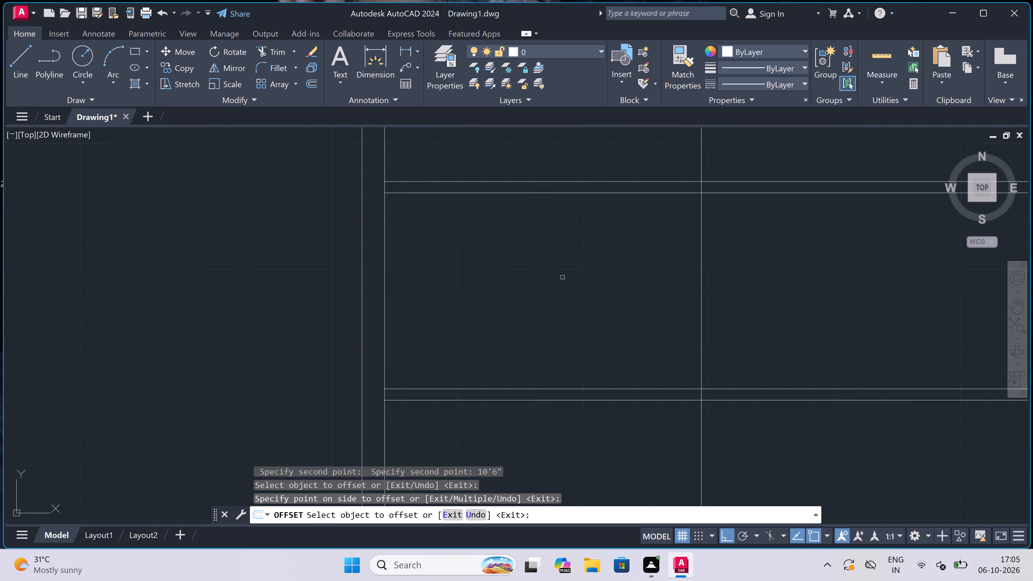
{"action": "scroll", "coordinate": [563, 277], "scroll_direction": "down", "scroll_amount": 4}
{"action": "scroll", "coordinate": [586, 270], "scroll_direction": "up", "scroll_amount": 3}
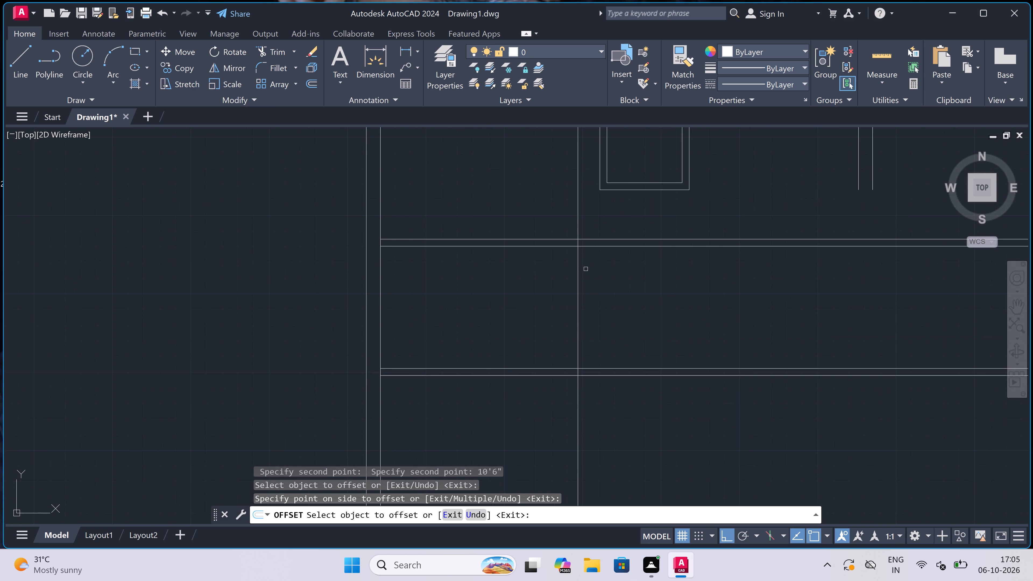
{"action": "key", "text": "Escape"}
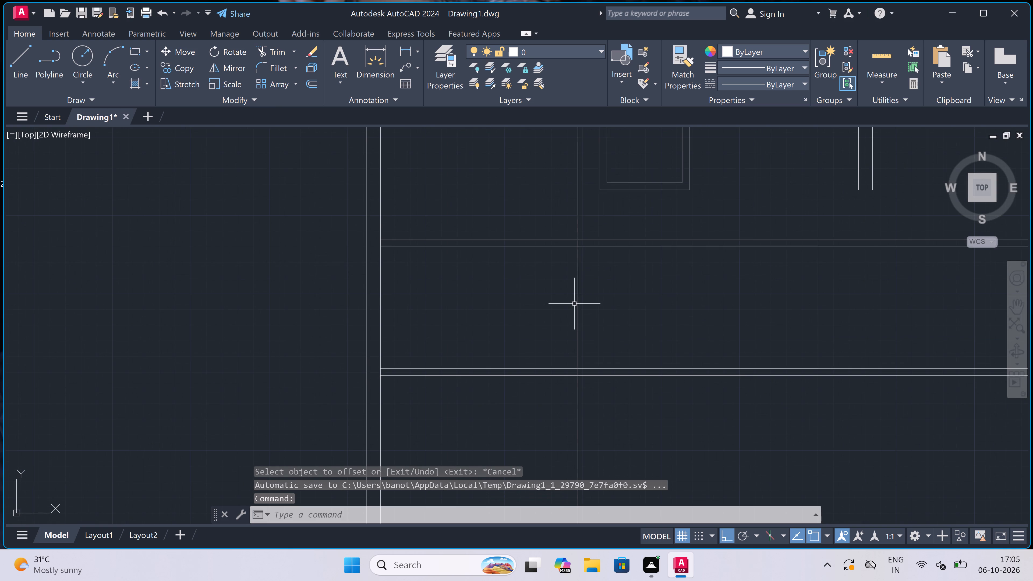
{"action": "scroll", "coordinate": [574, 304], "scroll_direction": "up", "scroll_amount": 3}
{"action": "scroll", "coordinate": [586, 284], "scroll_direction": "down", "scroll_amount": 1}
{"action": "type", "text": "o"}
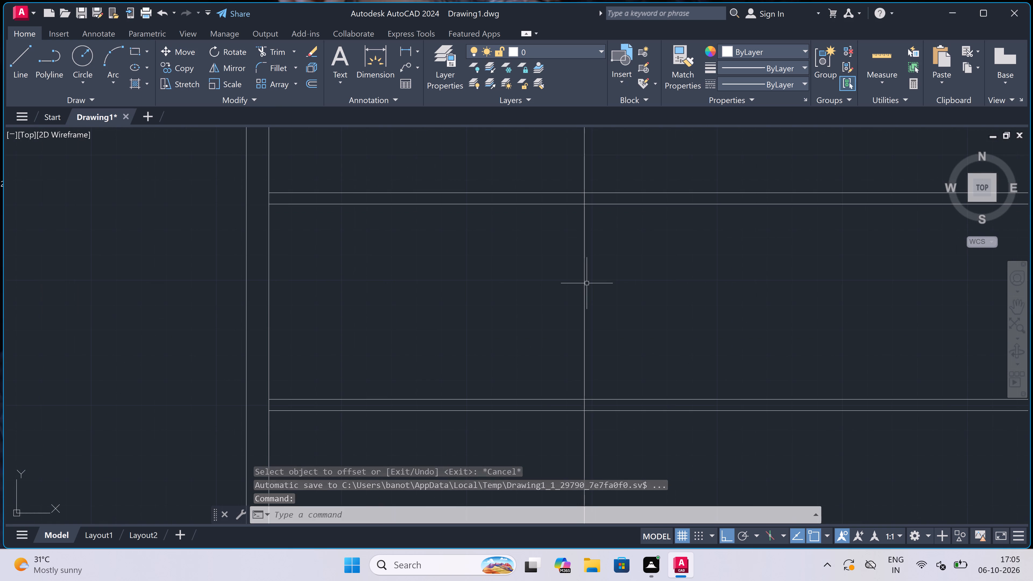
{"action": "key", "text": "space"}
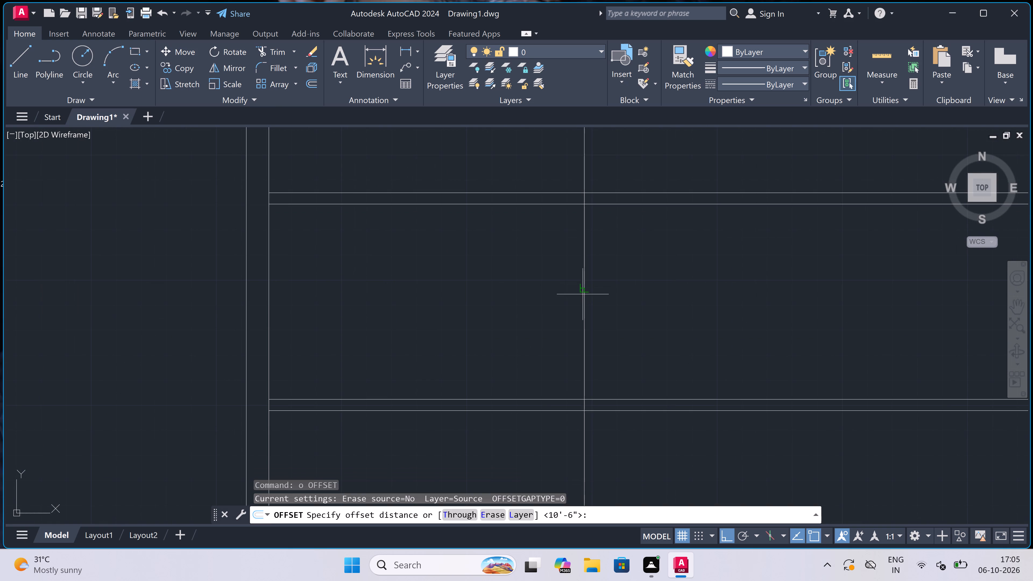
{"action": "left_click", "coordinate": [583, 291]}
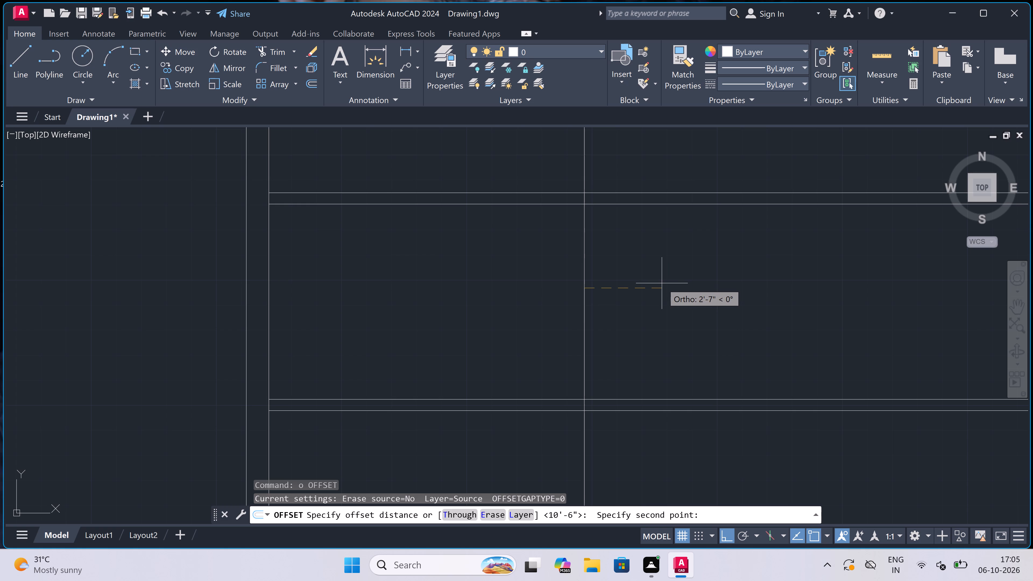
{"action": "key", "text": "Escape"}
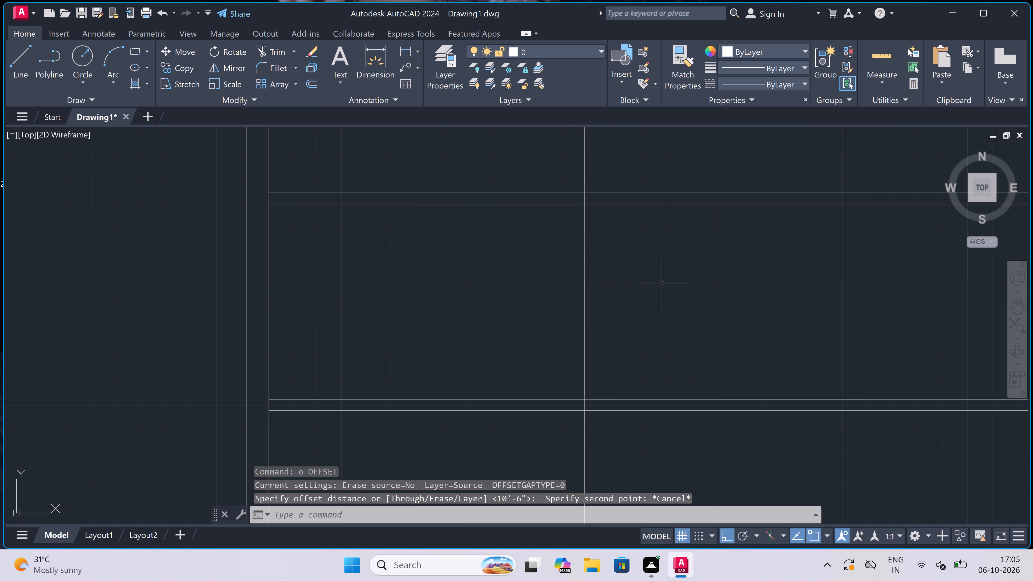
Trim the part of the new vertical line that extends above the upper long horizontal partition.
{"action": "type", "text": "tr"}
{"action": "key", "text": "space"}
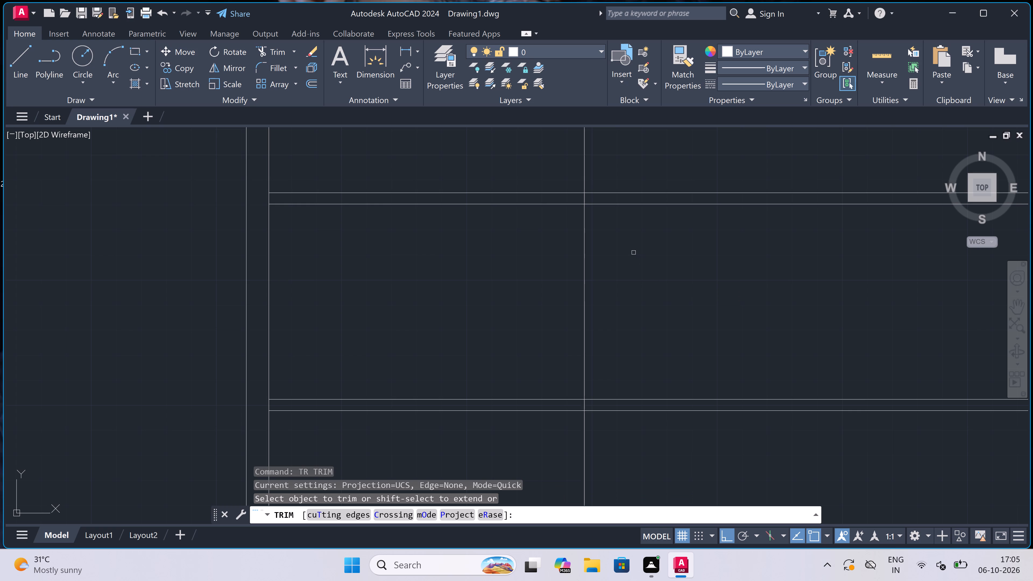
{"action": "scroll", "coordinate": [627, 237], "scroll_direction": "down", "scroll_amount": 2}
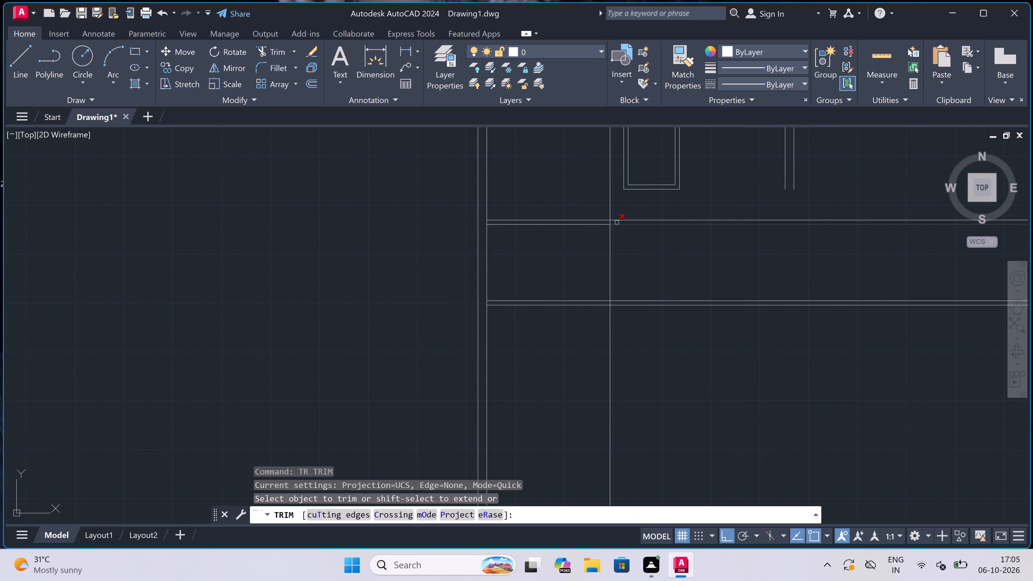
{"action": "scroll", "coordinate": [606, 201], "scroll_direction": "down", "scroll_amount": 3}
{"action": "scroll", "coordinate": [606, 194], "scroll_direction": "up", "scroll_amount": 2}
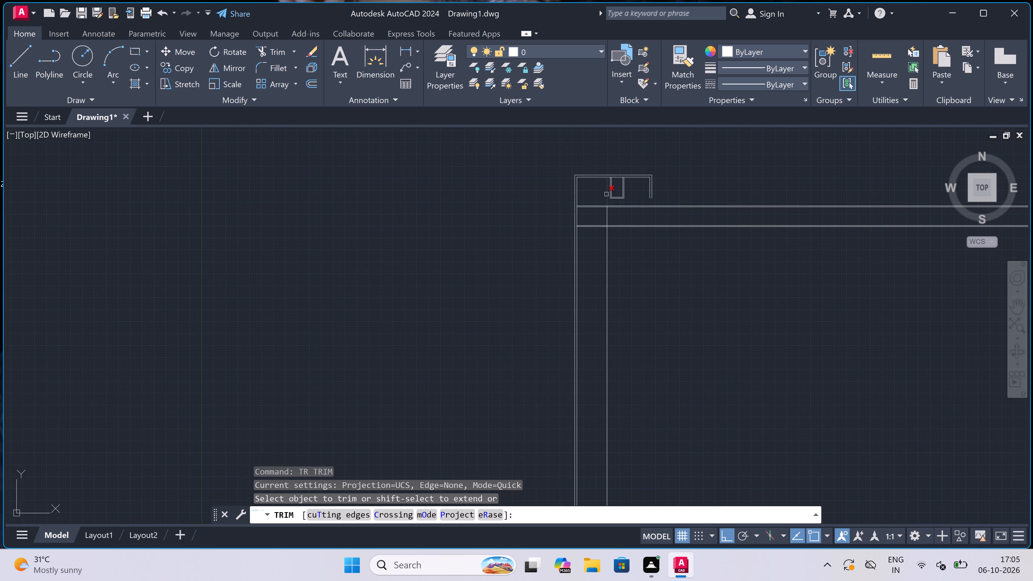
{"action": "scroll", "coordinate": [606, 194], "scroll_direction": "up", "scroll_amount": 3}
{"action": "left_click", "coordinate": [616, 197]}
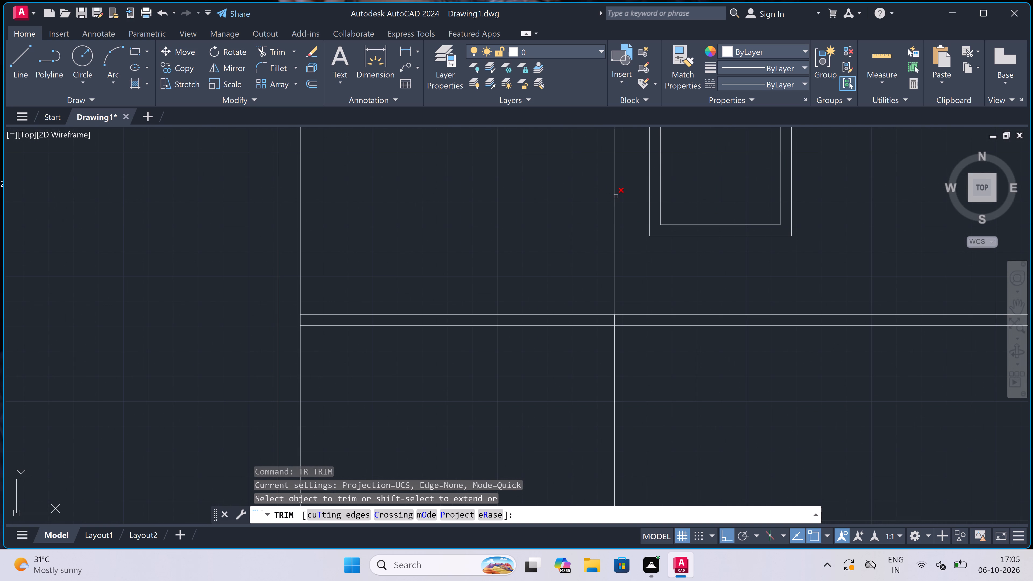
{"action": "scroll", "coordinate": [592, 235], "scroll_direction": "down", "scroll_amount": 3}
{"action": "scroll", "coordinate": [634, 270], "scroll_direction": "up", "scroll_amount": 2}
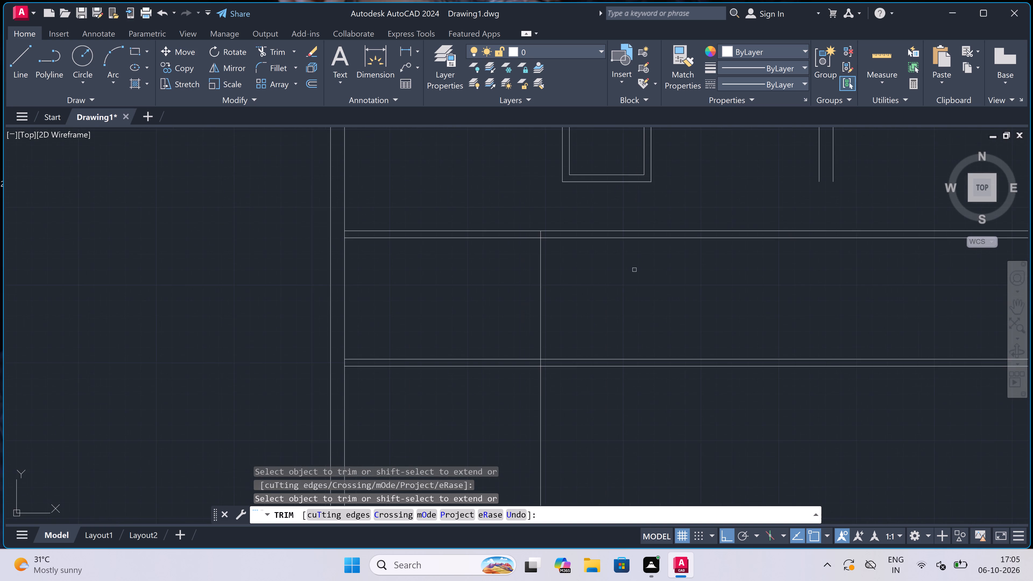
{"action": "scroll", "coordinate": [634, 270], "scroll_direction": "down", "scroll_amount": 4}
{"action": "scroll", "coordinate": [634, 256], "scroll_direction": "up", "scroll_amount": 5}
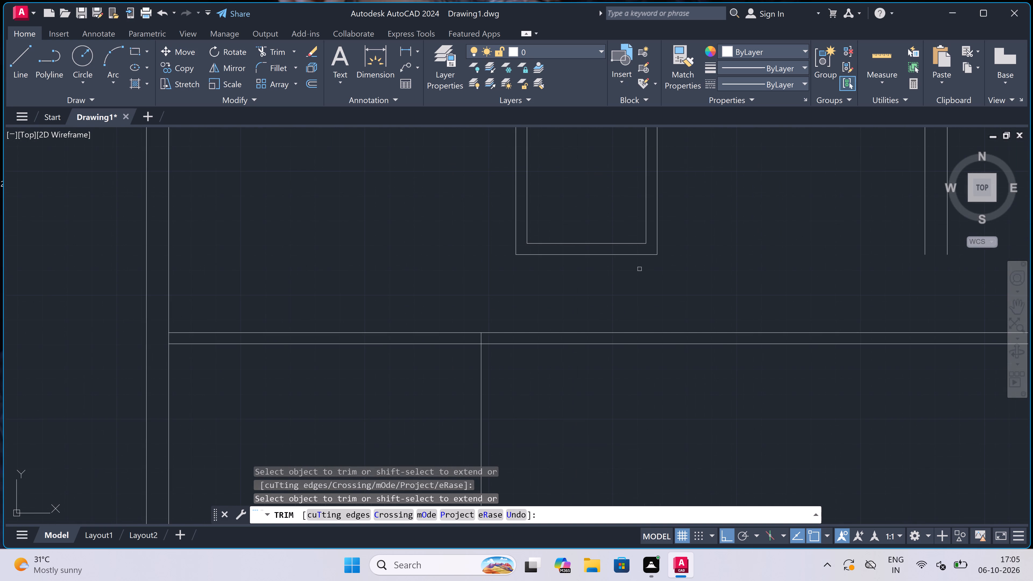
{"action": "key", "text": "Escape"}
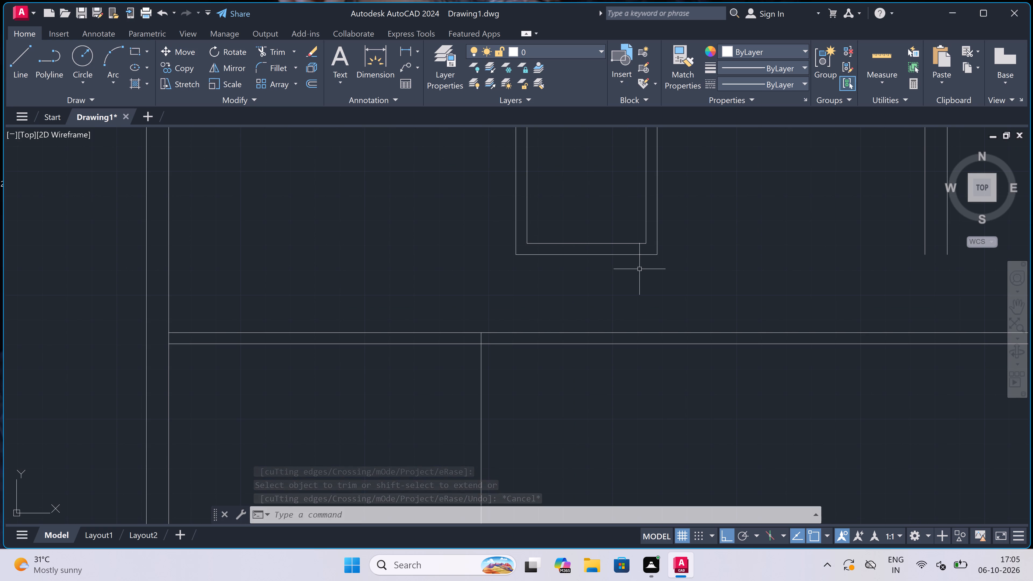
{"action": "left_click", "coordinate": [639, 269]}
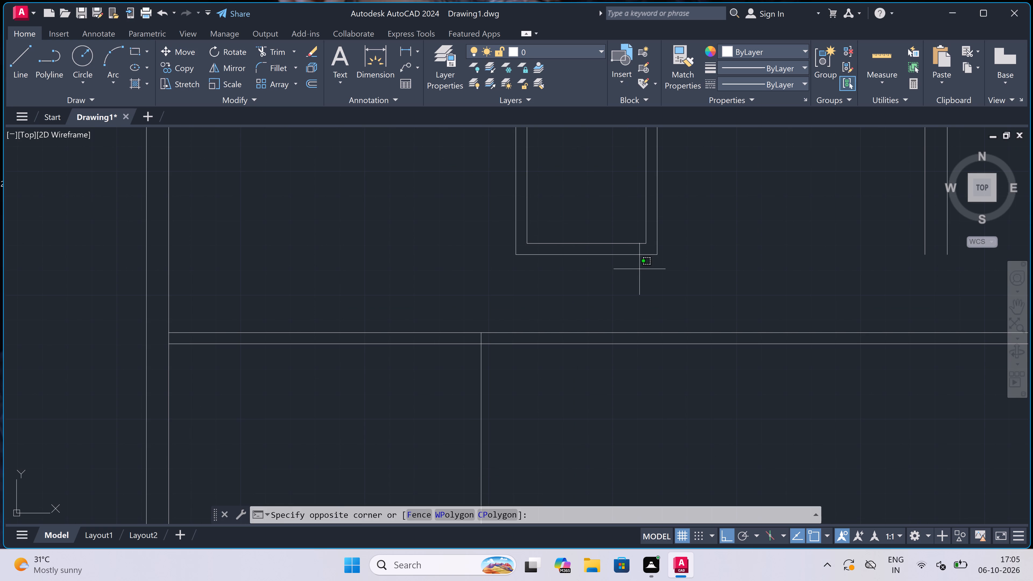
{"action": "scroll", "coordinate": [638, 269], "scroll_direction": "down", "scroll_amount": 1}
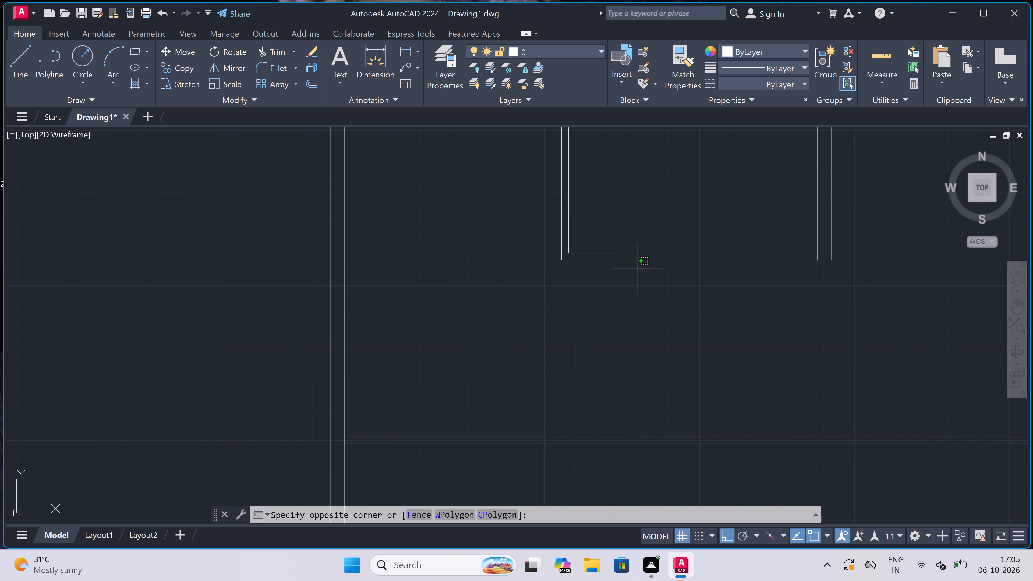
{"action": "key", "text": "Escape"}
Draw a door jamb across the small upper room's bottom wall near its right corner, continuing from mid-thickness 2" left and 2' up.
{"action": "type", "text": "l"}
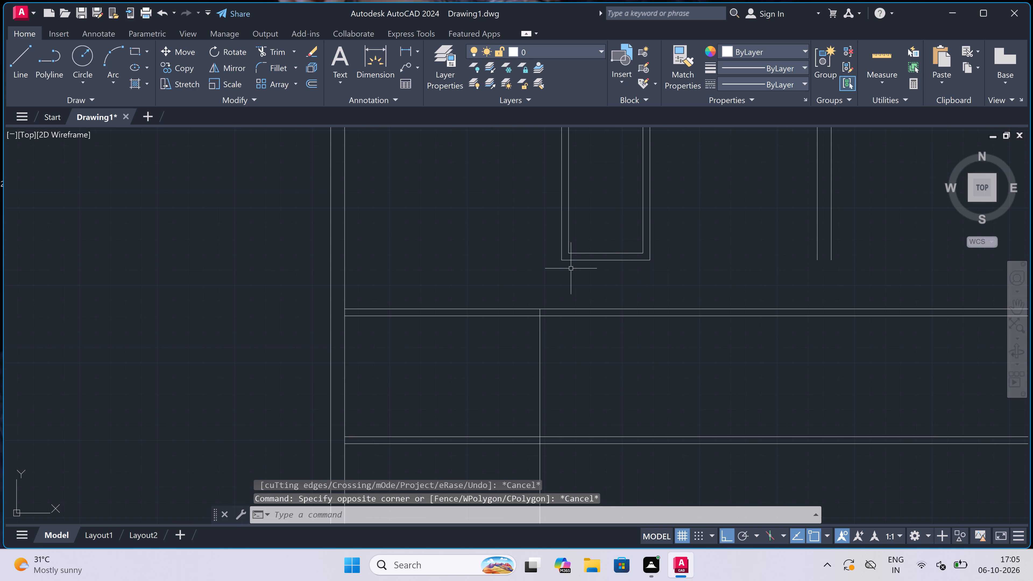
{"action": "key", "text": "space"}
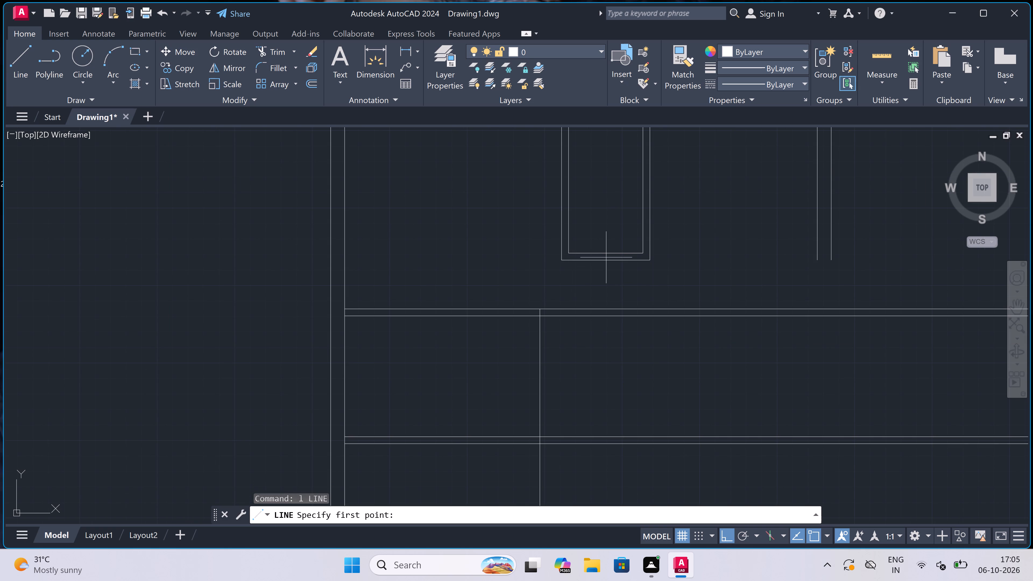
{"action": "scroll", "coordinate": [633, 249], "scroll_direction": "up", "scroll_amount": 3}
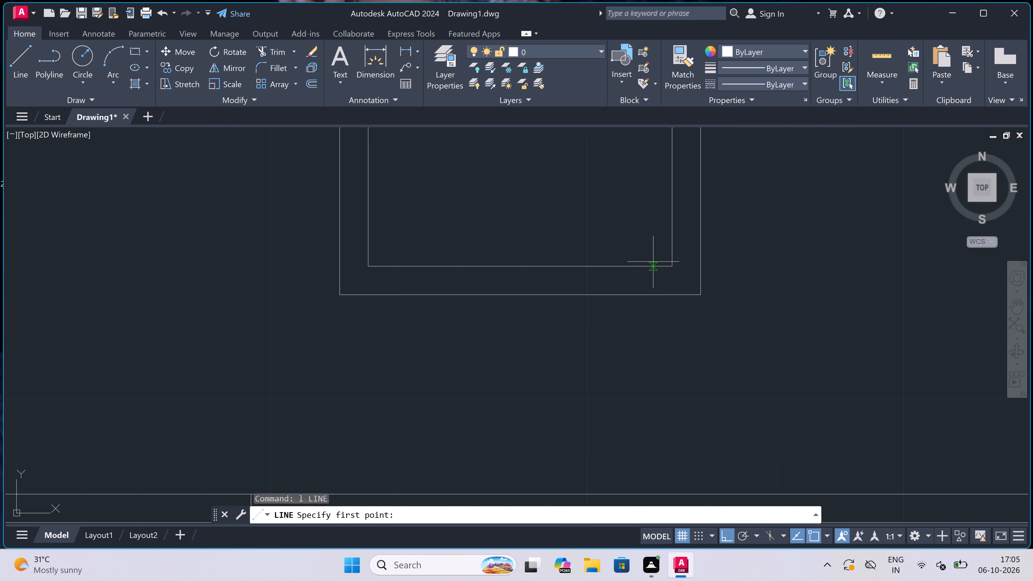
{"action": "left_click", "coordinate": [655, 267]}
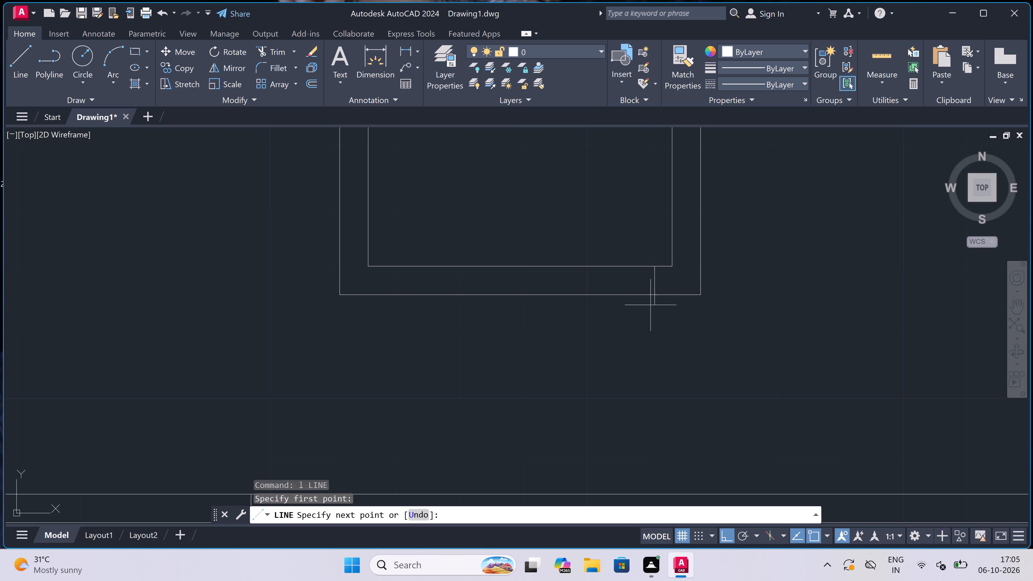
{"action": "left_click", "coordinate": [653, 293]}
{"action": "left_click", "coordinate": [654, 277]}
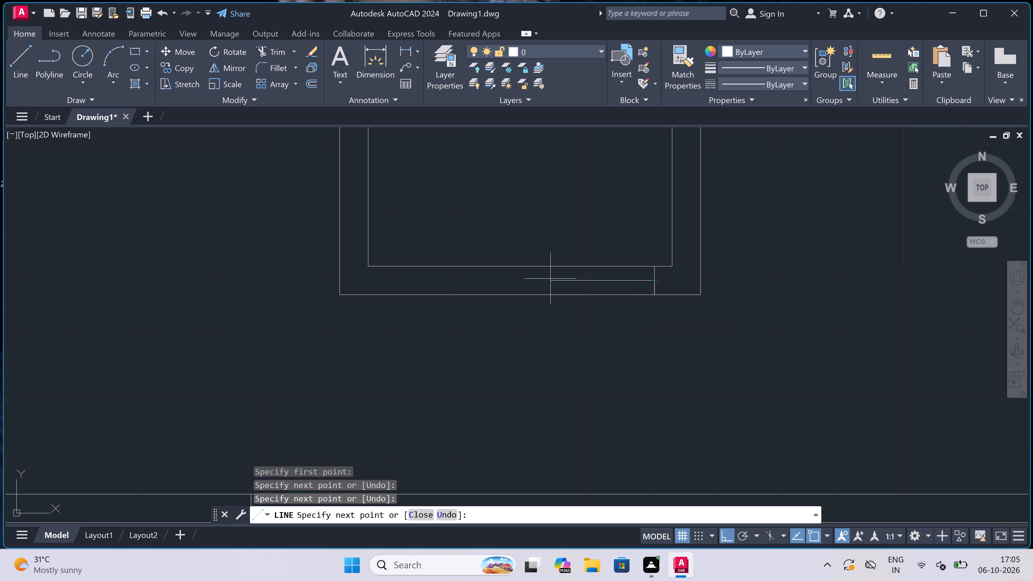
{"action": "key", "text": "2"}
{"action": "type", "text": "\""}
{"action": "key", "text": "space"}
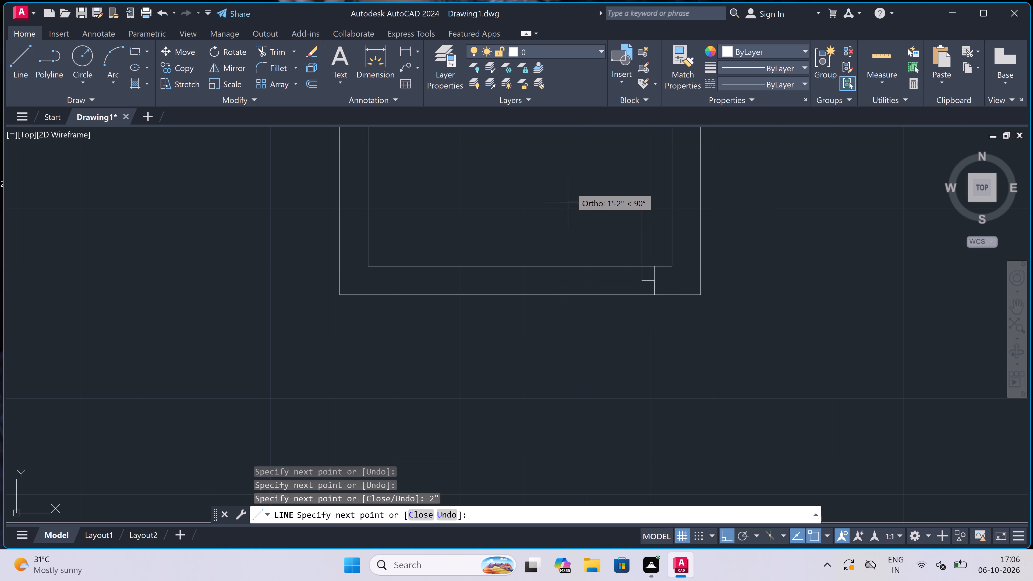
{"action": "type", "text": "2'"}
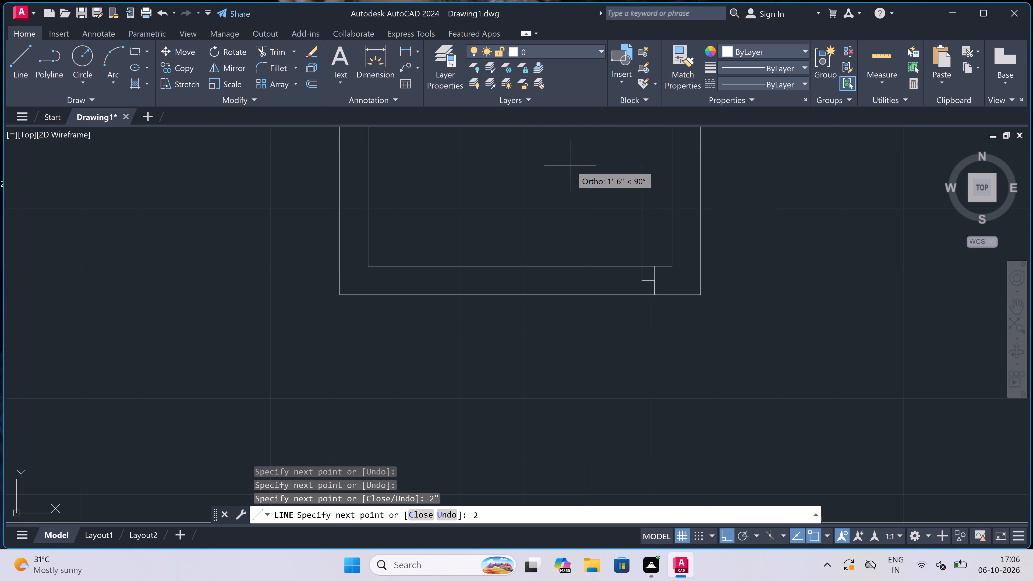
{"action": "key", "text": "space"}
{"action": "key", "text": "Escape"}
Draw the opposite door jamb across the small upper room's bottom wall, with a 2" stub to the right from its mid-thickness.
{"action": "key", "text": "space"}
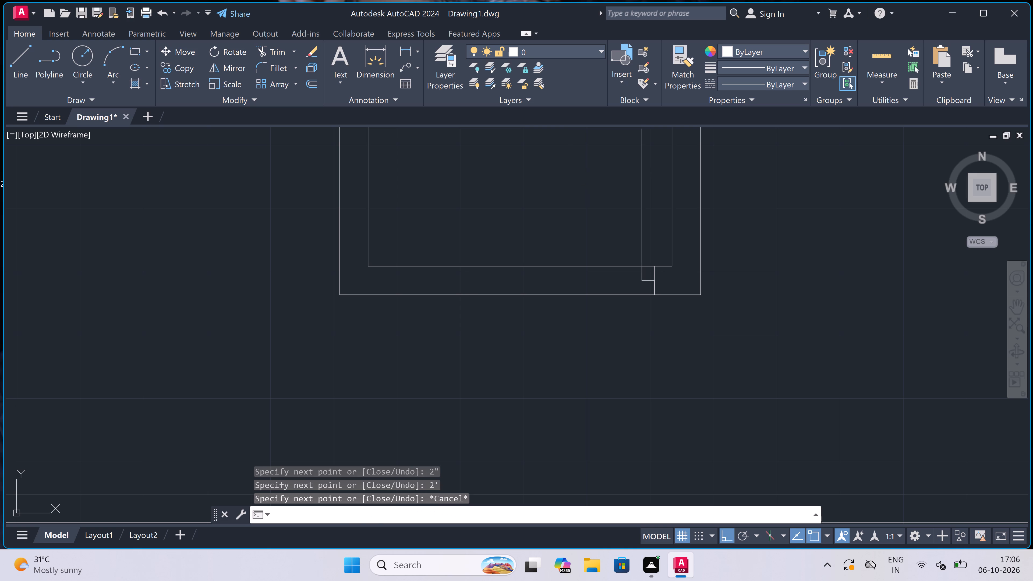
{"action": "scroll", "coordinate": [574, 174], "scroll_direction": "down", "scroll_amount": 4}
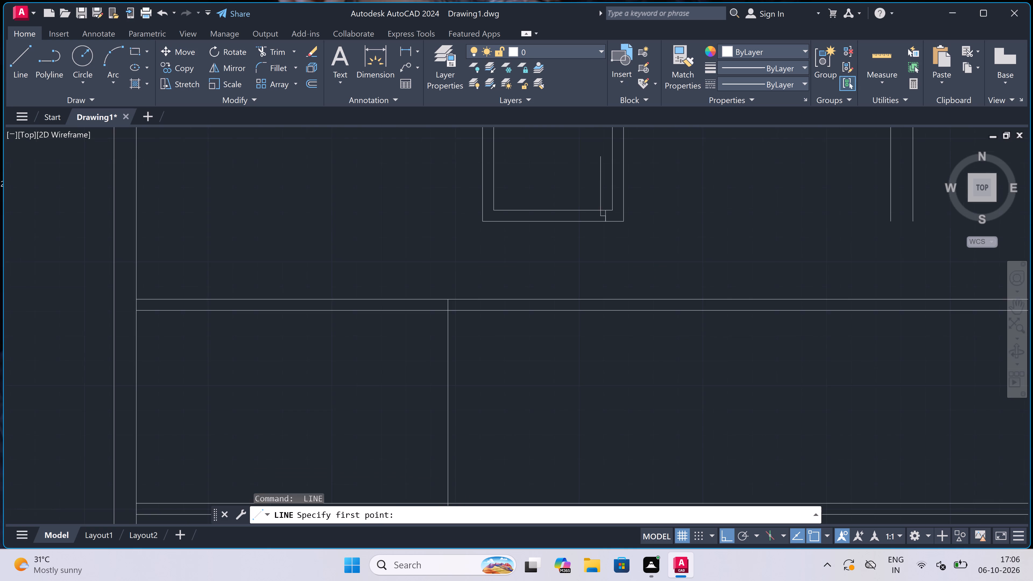
{"action": "scroll", "coordinate": [574, 166], "scroll_direction": "up", "scroll_amount": 5}
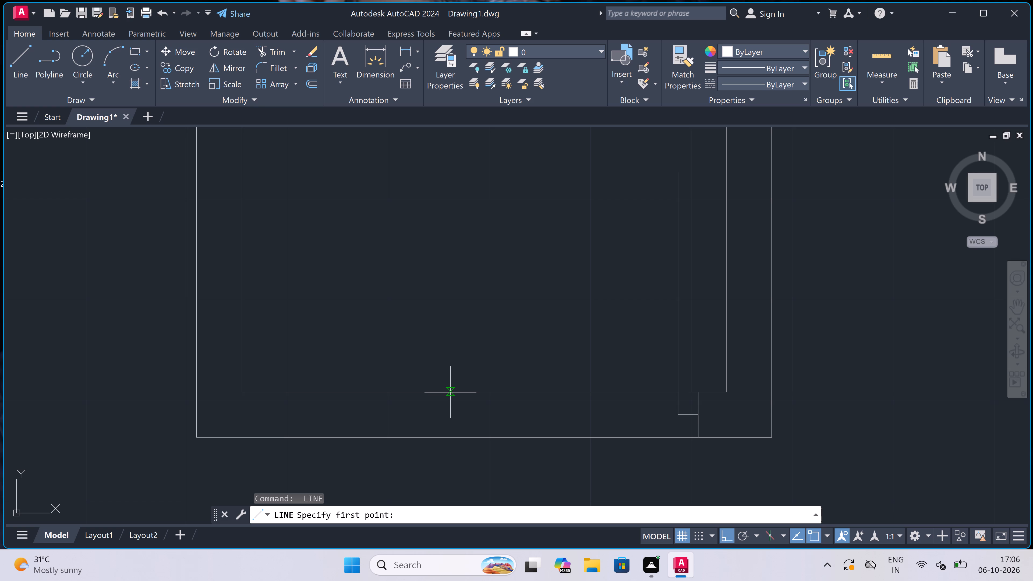
{"action": "left_click", "coordinate": [462, 391]}
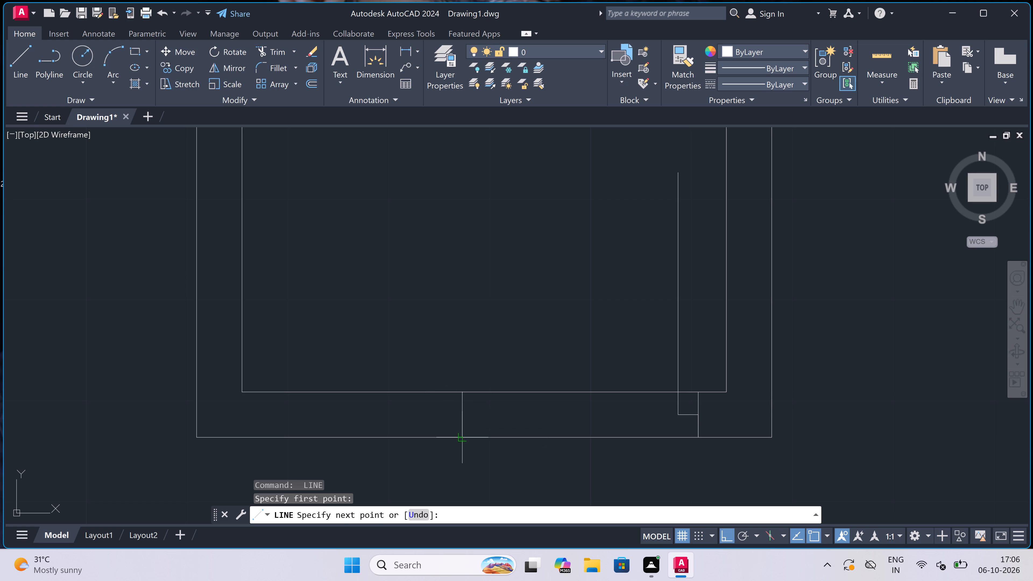
{"action": "left_click", "coordinate": [459, 435]}
{"action": "left_click", "coordinate": [466, 415]}
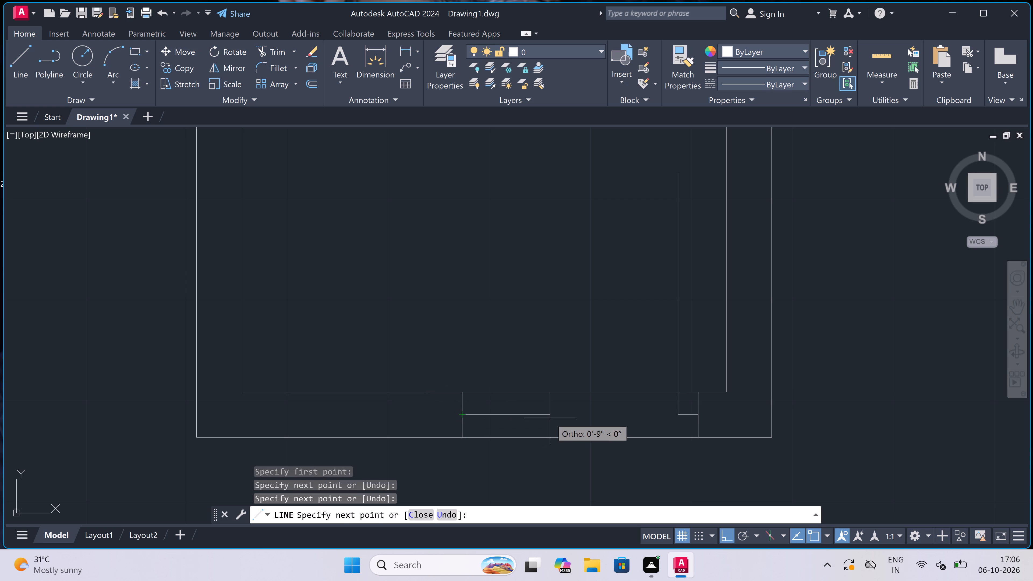
{"action": "key", "text": "2"}
{"action": "type", "text": "\""}
{"action": "key", "text": "space"}
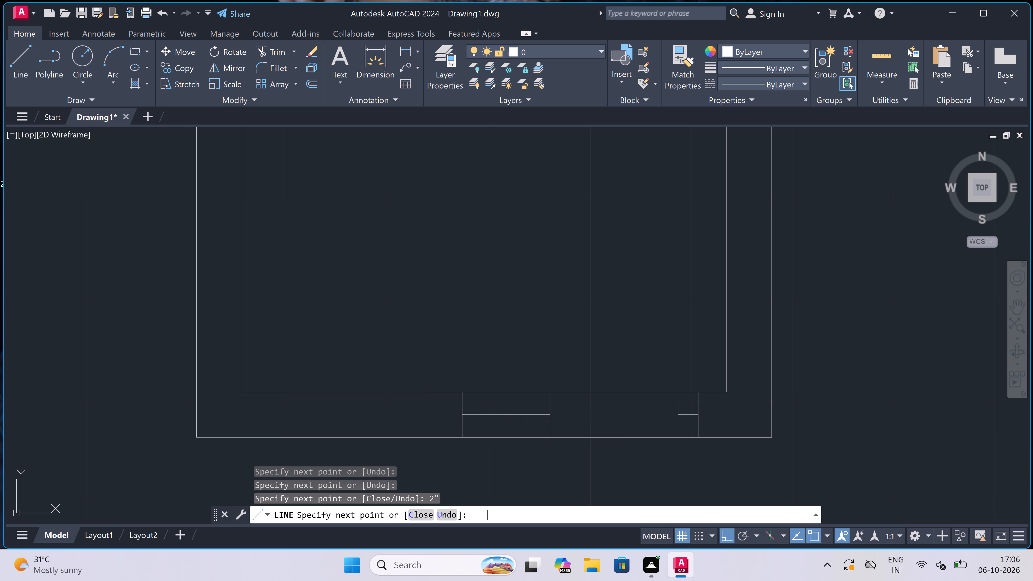
{"action": "key", "text": "Escape"}
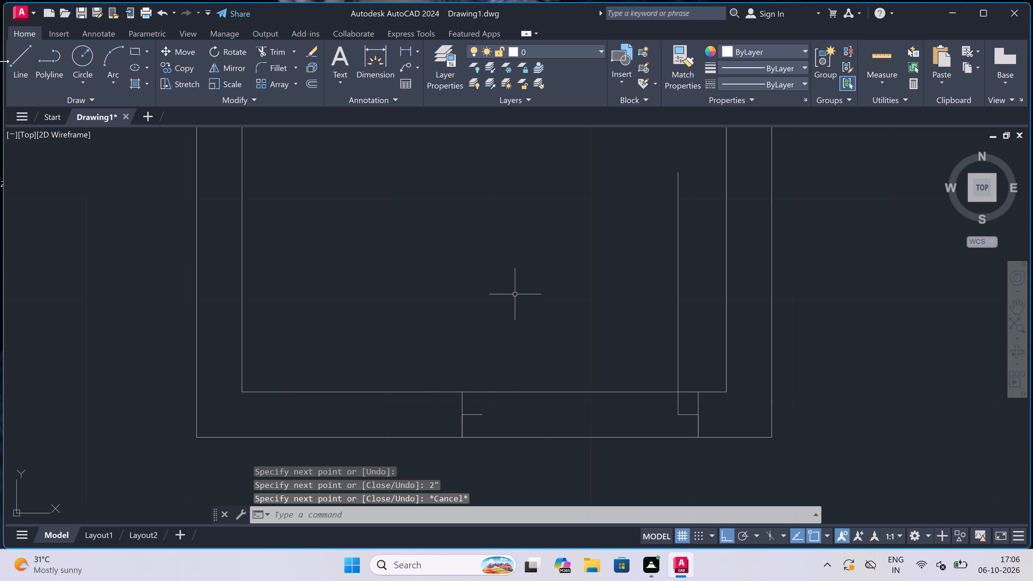
Draw the door swing as a Start, End, Direction arc from the door leaf's top end to the end of the left jamb's stub.
{"action": "left_click", "coordinate": [108, 74]}
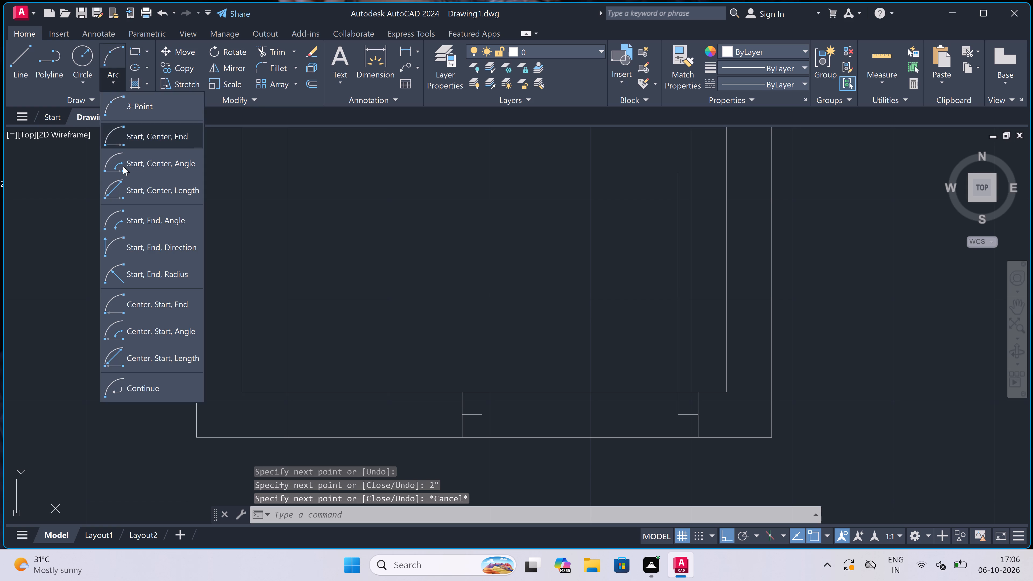
{"action": "left_click", "coordinate": [138, 240]}
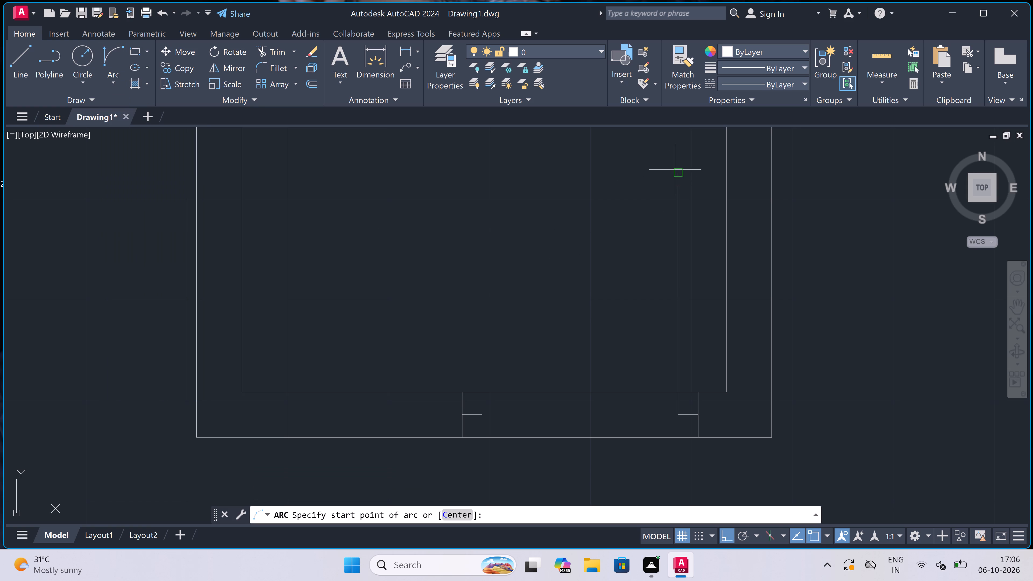
{"action": "left_click", "coordinate": [676, 174]}
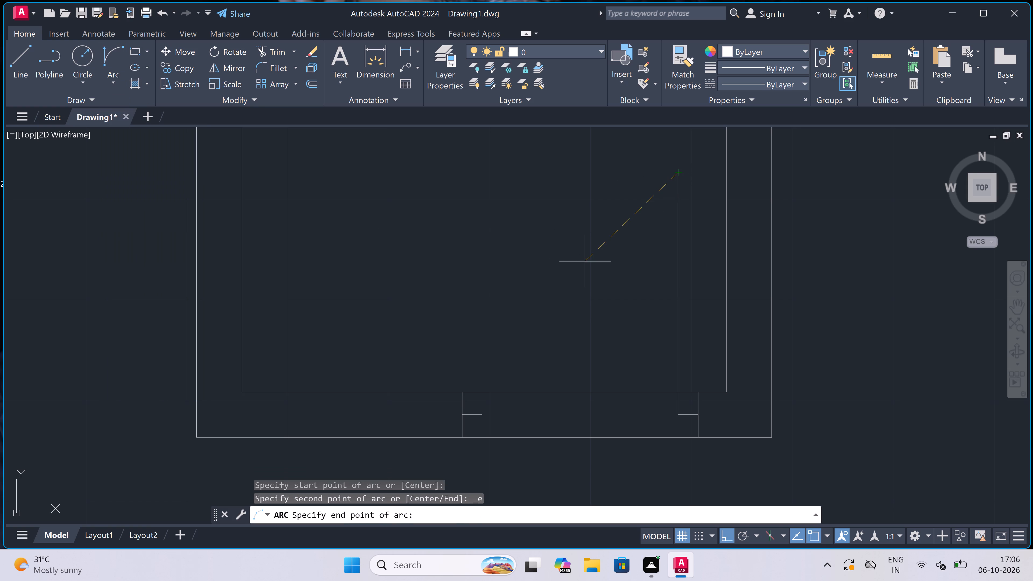
{"action": "left_click", "coordinate": [485, 415]}
{"action": "left_click", "coordinate": [359, 310]}
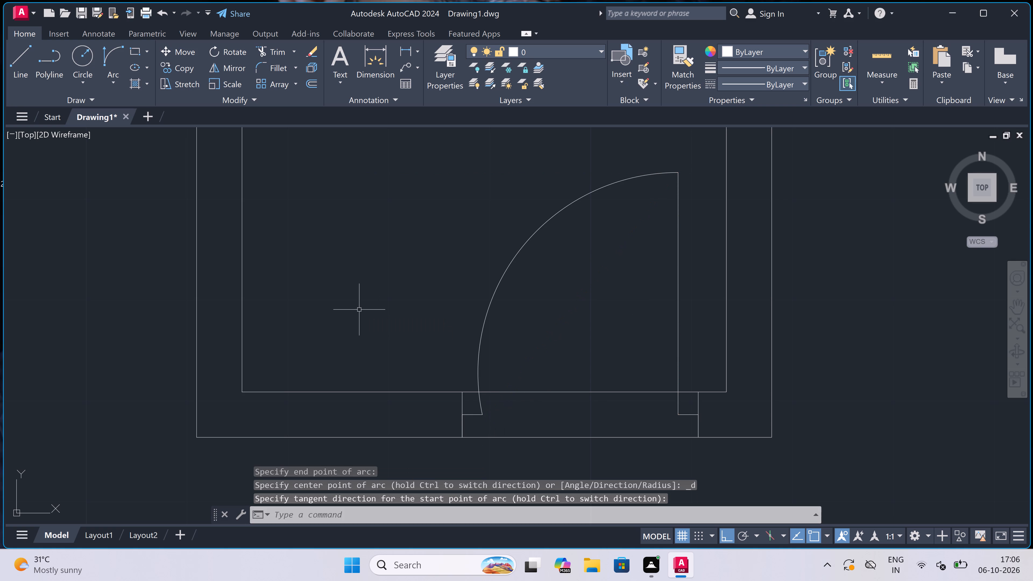
Trim both lines of the small room's bottom wall between the two jambs to open the doorway.
{"action": "type", "text": "tr"}
{"action": "key", "text": "space"}
{"action": "scroll", "coordinate": [371, 304], "scroll_direction": "down", "scroll_amount": 4}
{"action": "left_click", "coordinate": [469, 303]}
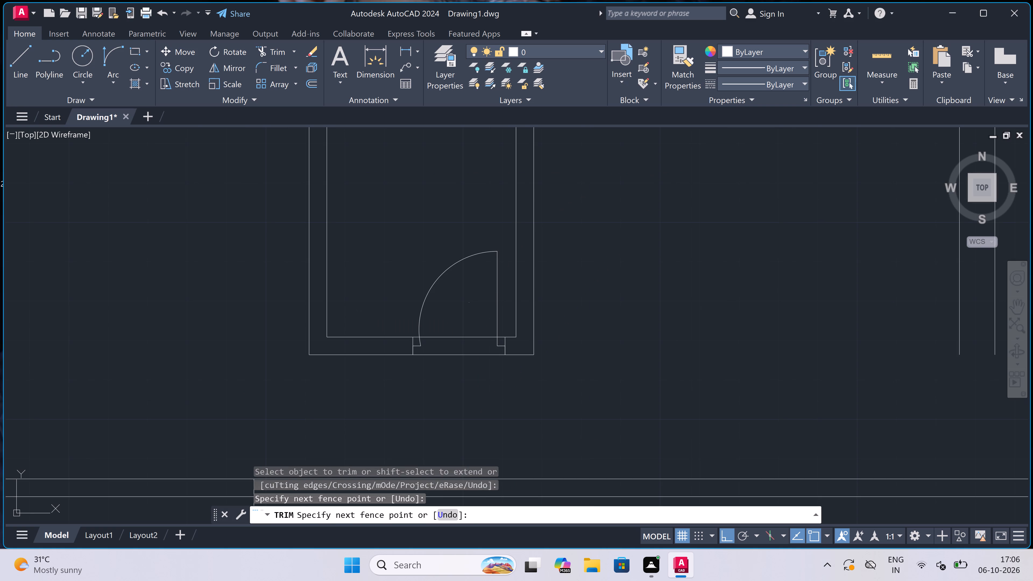
{"action": "left_click", "coordinate": [457, 389]}
Trim the top outer wall's inner line where the small room's two side partitions meet it.
{"action": "scroll", "coordinate": [462, 298], "scroll_direction": "down", "scroll_amount": 5}
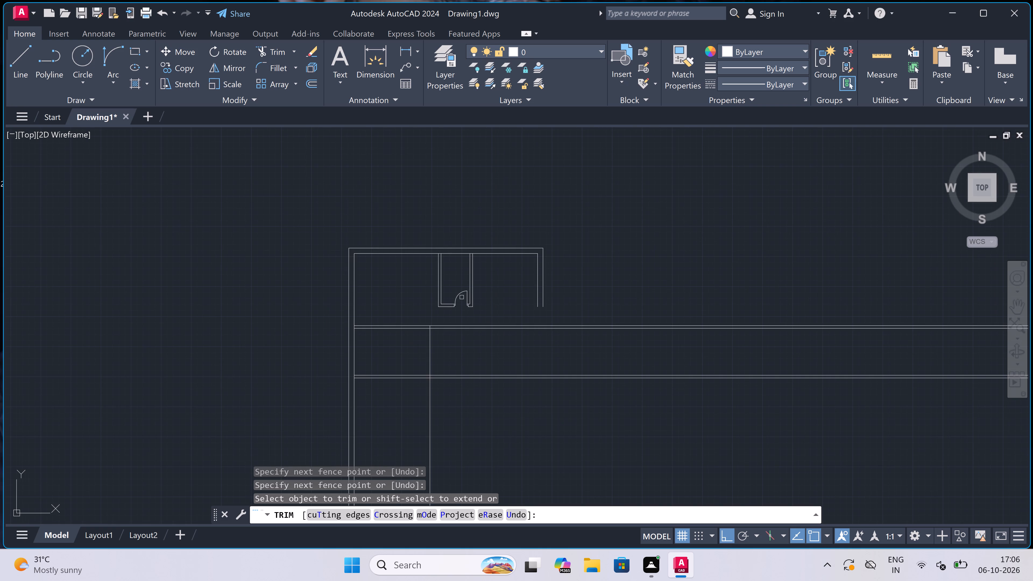
{"action": "scroll", "coordinate": [433, 234], "scroll_direction": "up", "scroll_amount": 3}
{"action": "scroll", "coordinate": [460, 308], "scroll_direction": "up", "scroll_amount": 2}
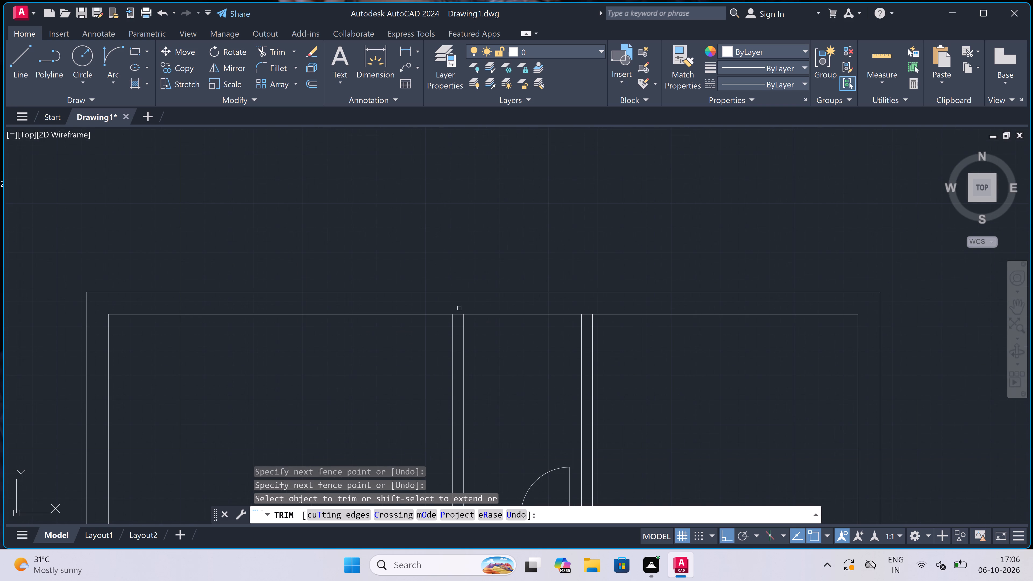
{"action": "scroll", "coordinate": [460, 308], "scroll_direction": "up", "scroll_amount": 1}
{"action": "left_click", "coordinate": [452, 331]}
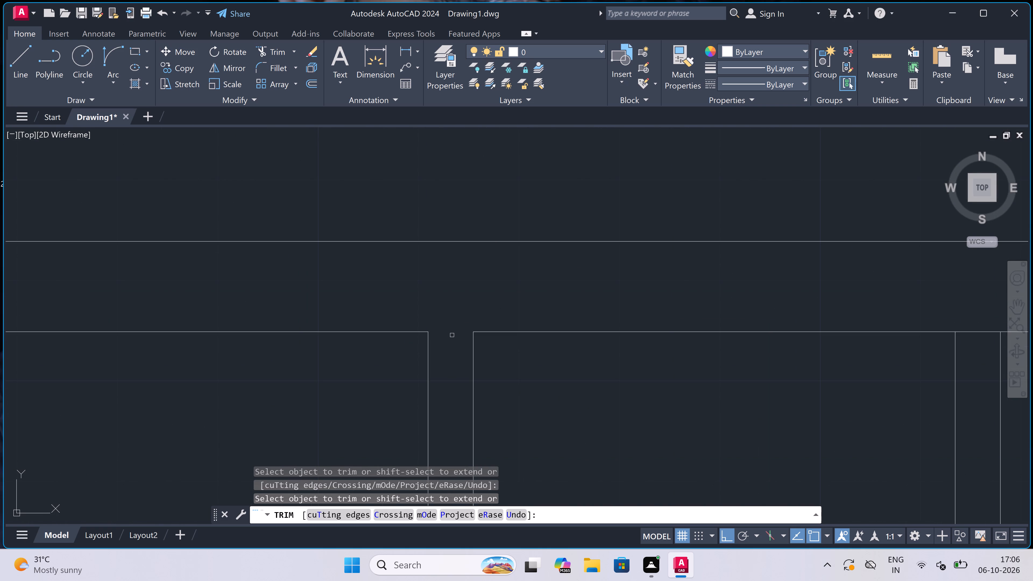
{"action": "scroll", "coordinate": [454, 306], "scroll_direction": "down", "scroll_amount": 5}
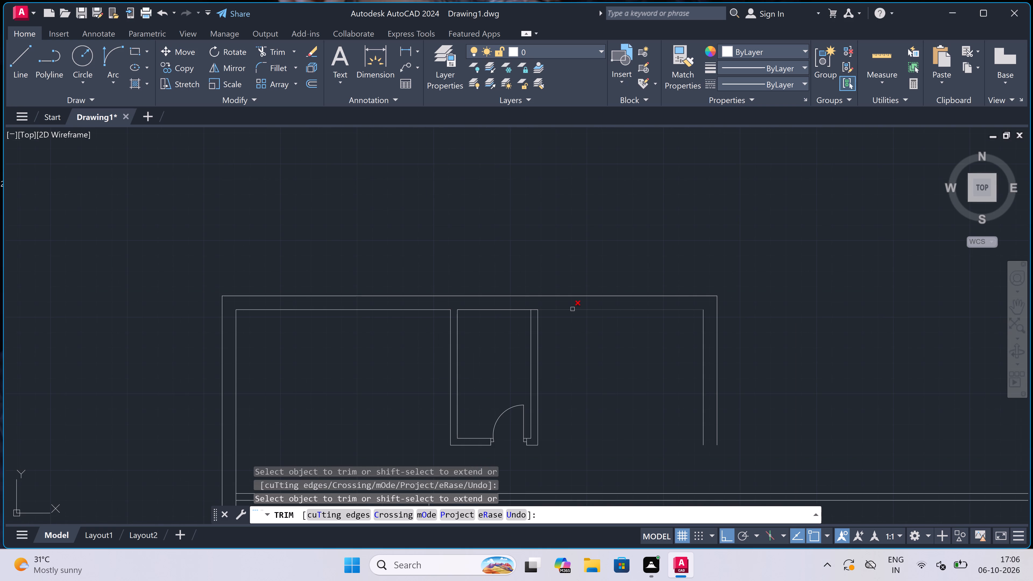
{"action": "scroll", "coordinate": [536, 308], "scroll_direction": "up", "scroll_amount": 4}
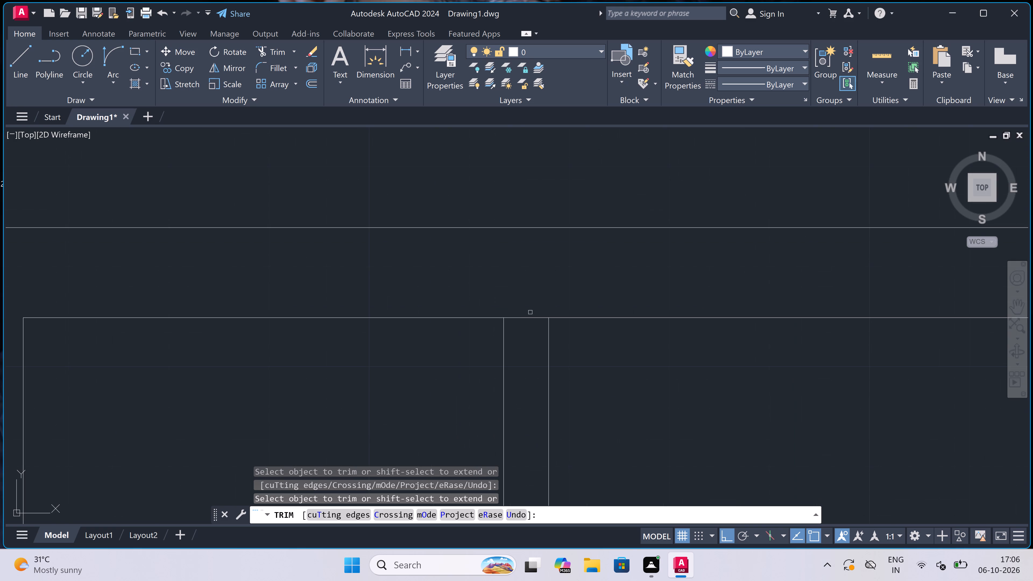
{"action": "left_click", "coordinate": [518, 320]}
{"action": "scroll", "coordinate": [516, 309], "scroll_direction": "down", "scroll_amount": 2}
{"action": "scroll", "coordinate": [516, 309], "scroll_direction": "up", "scroll_amount": 1}
{"action": "scroll", "coordinate": [516, 309], "scroll_direction": "down", "scroll_amount": 4}
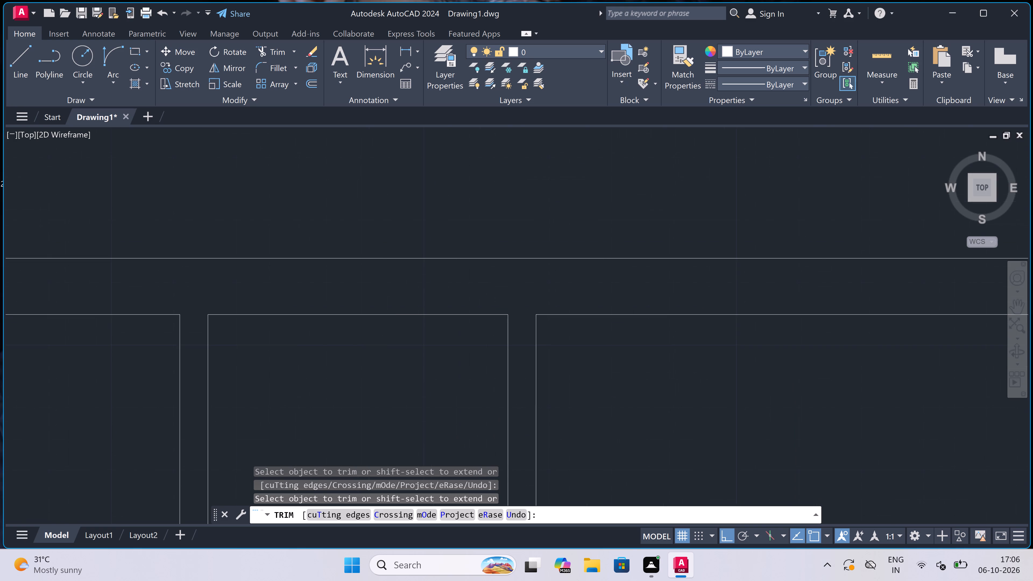
{"action": "scroll", "coordinate": [516, 309], "scroll_direction": "down", "scroll_amount": 3}
{"action": "scroll", "coordinate": [519, 331], "scroll_direction": "up", "scroll_amount": 5}
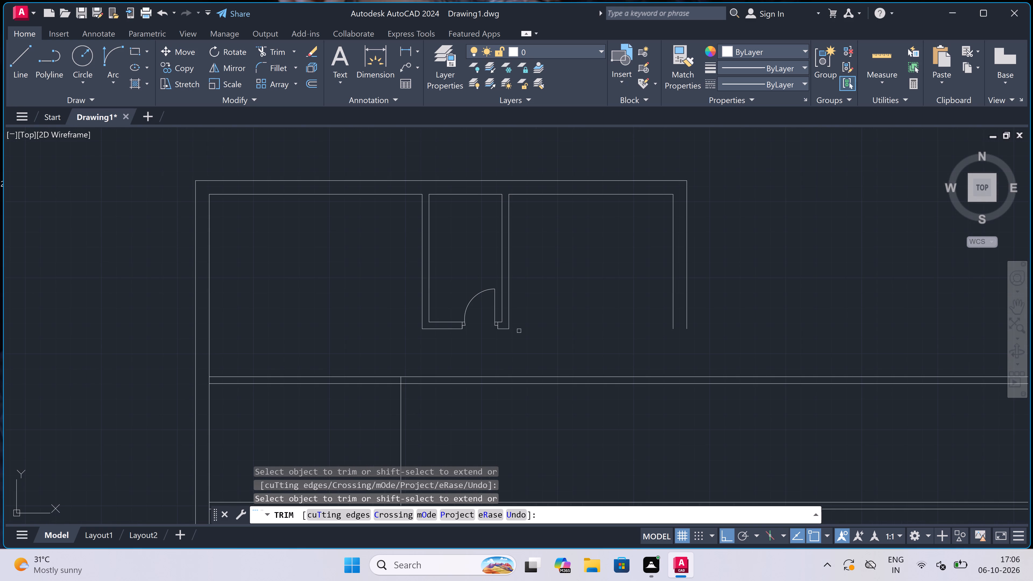
{"action": "key", "text": "Escape"}
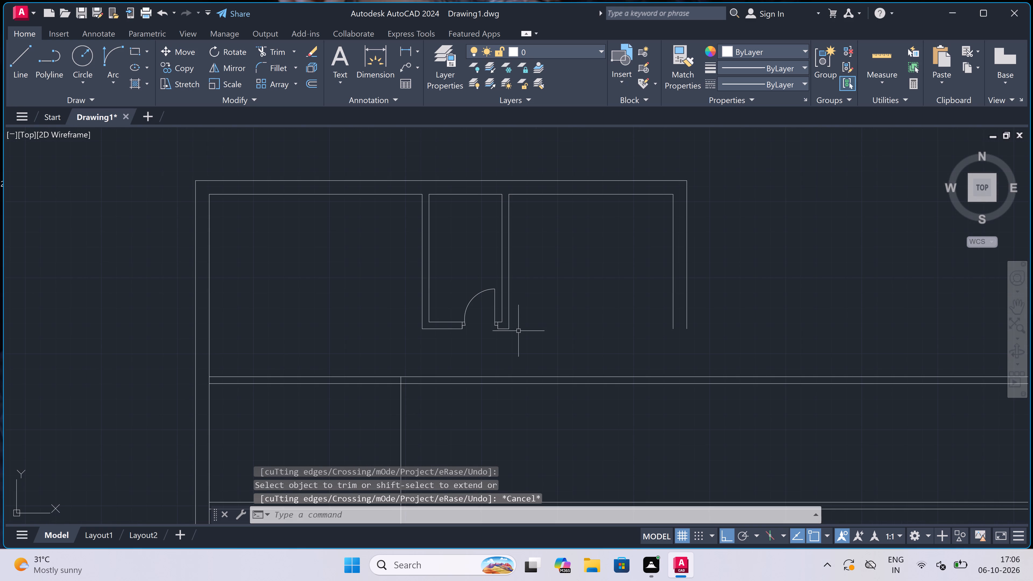
Draw a 4.5" thick vertical partition from the small room's bottom wall, left of the door, down to the upper long partition.
{"action": "type", "text": "l"}
{"action": "key", "text": "space"}
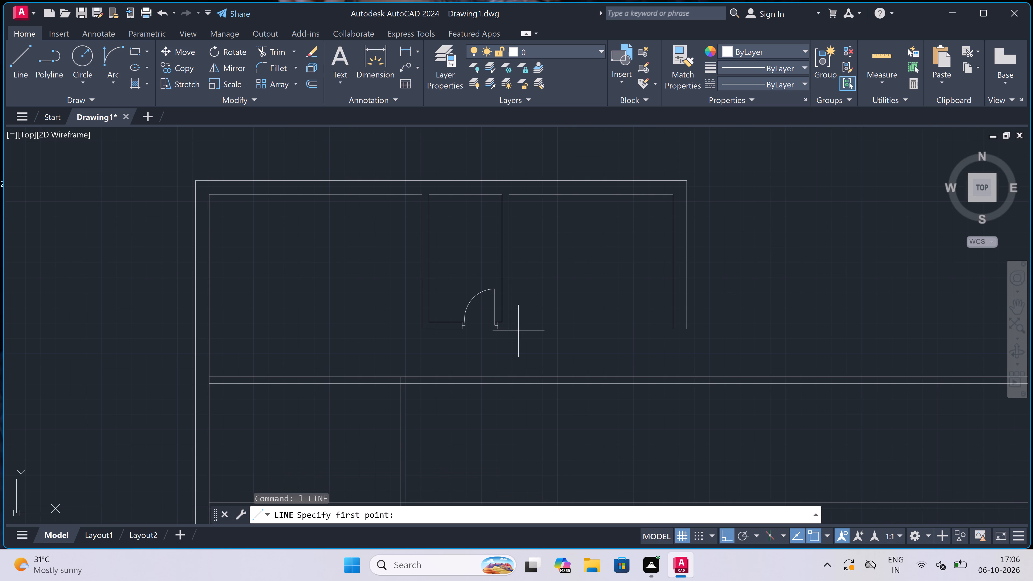
{"action": "scroll", "coordinate": [444, 328], "scroll_direction": "up", "scroll_amount": 3}
{"action": "scroll", "coordinate": [443, 330], "scroll_direction": "down", "scroll_amount": 2}
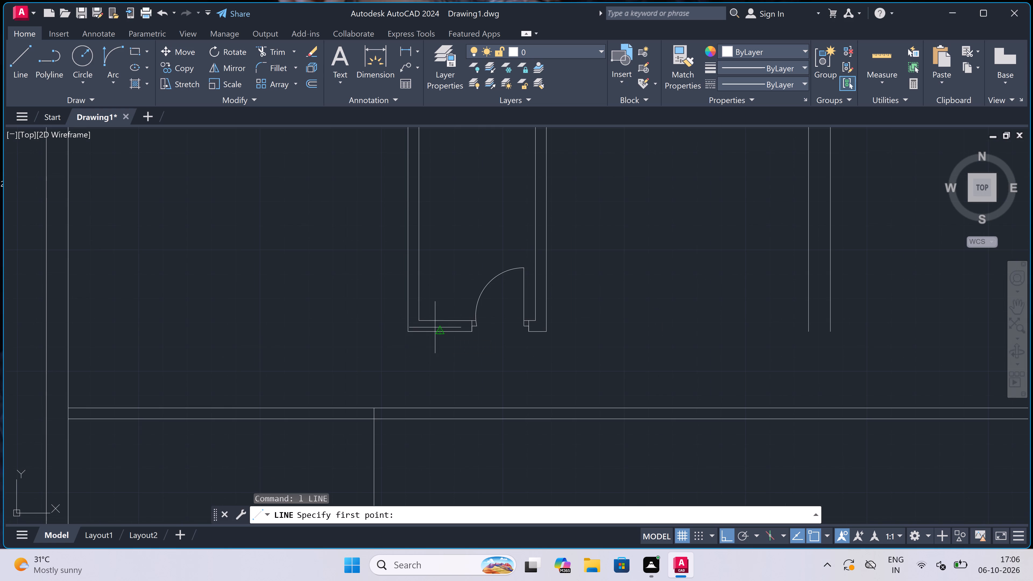
{"action": "scroll", "coordinate": [436, 333], "scroll_direction": "up", "scroll_amount": 3}
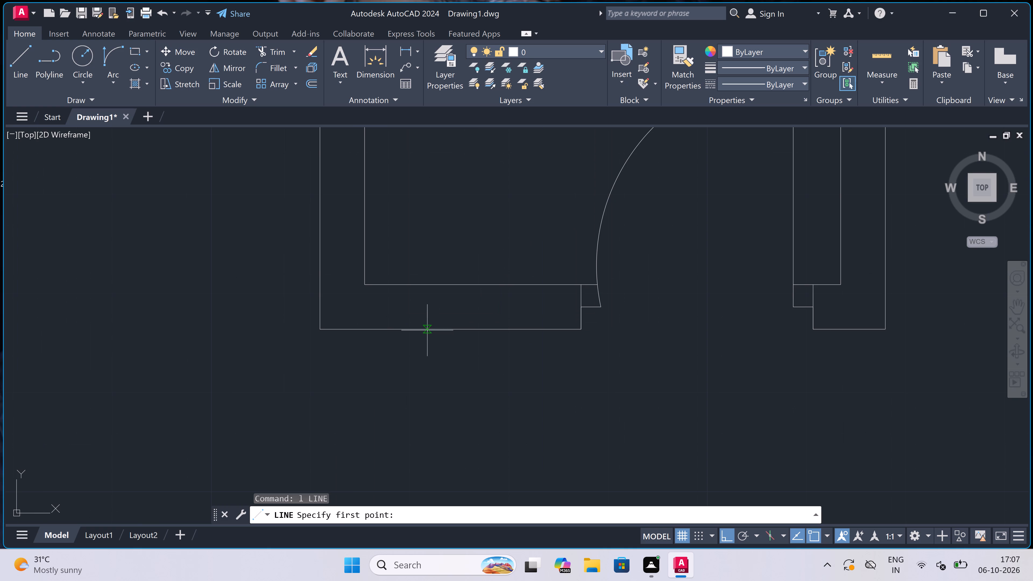
{"action": "left_click", "coordinate": [427, 330]}
{"action": "scroll", "coordinate": [417, 421], "scroll_direction": "down", "scroll_amount": 6}
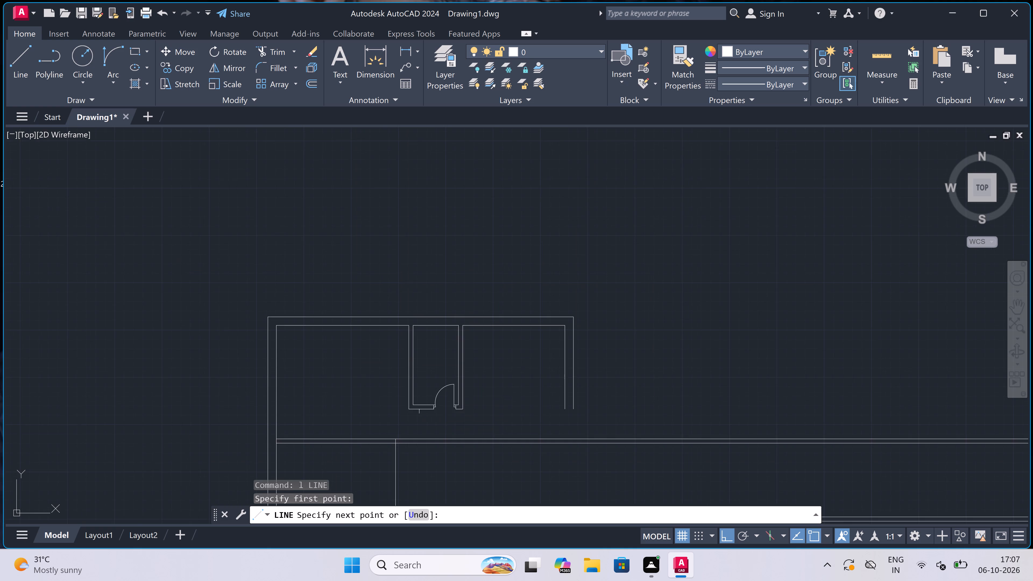
{"action": "scroll", "coordinate": [413, 434], "scroll_direction": "up", "scroll_amount": 5}
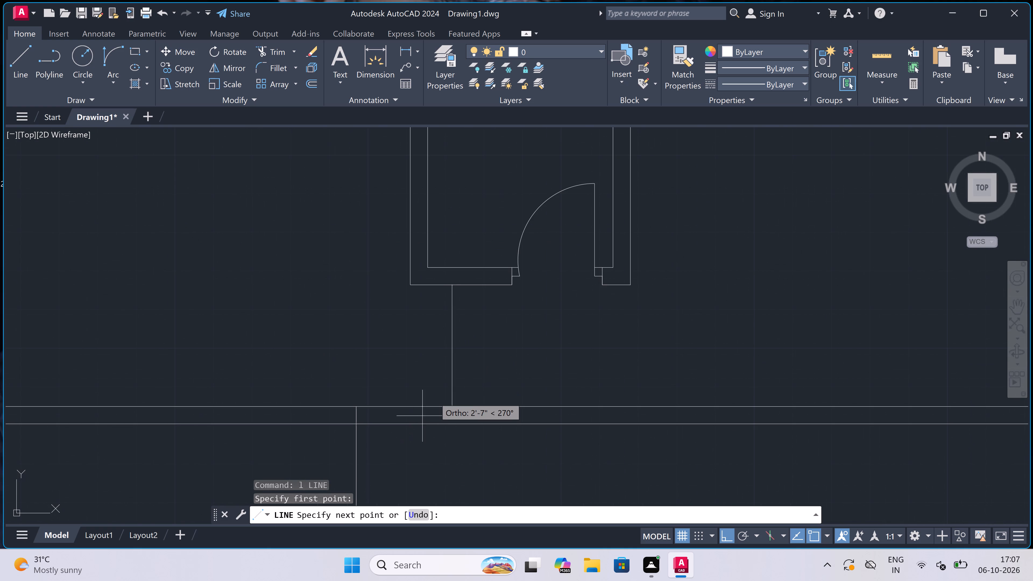
{"action": "scroll", "coordinate": [434, 397], "scroll_direction": "up", "scroll_amount": 3}
{"action": "scroll", "coordinate": [456, 421], "scroll_direction": "down", "scroll_amount": 2}
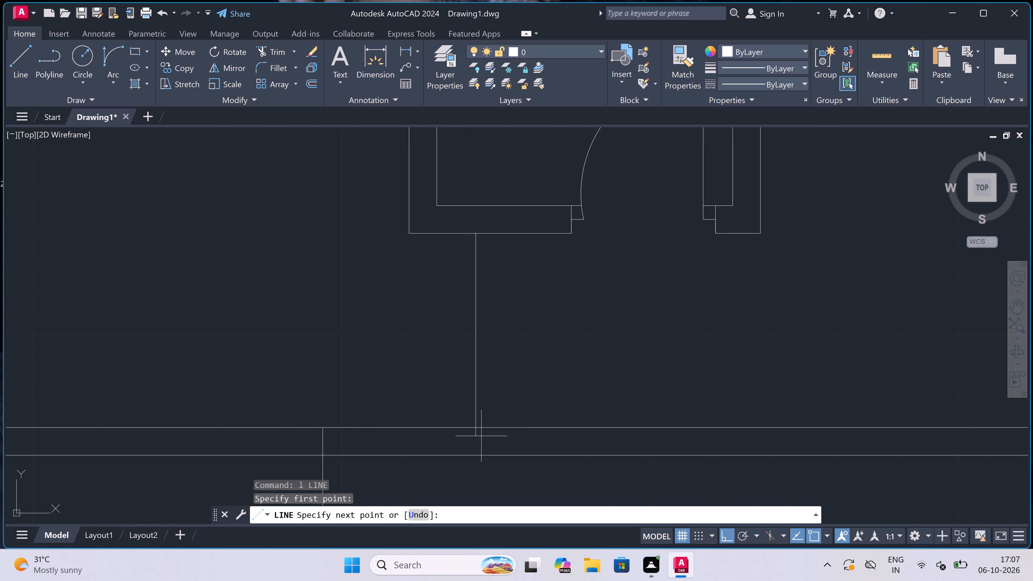
{"action": "left_click", "coordinate": [473, 428]}
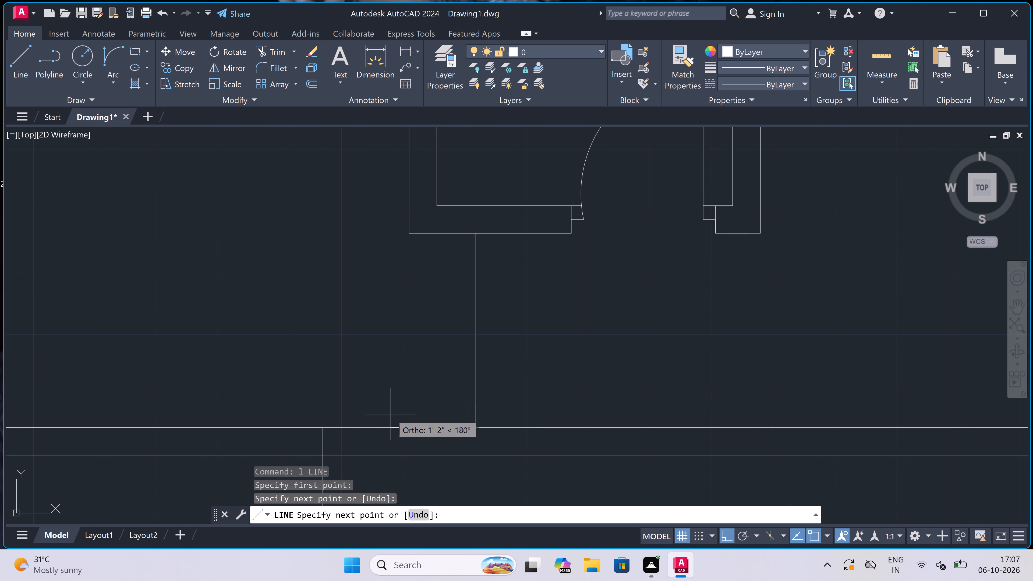
{"action": "type", "text": "4.5\""}
{"action": "key", "text": "space"}
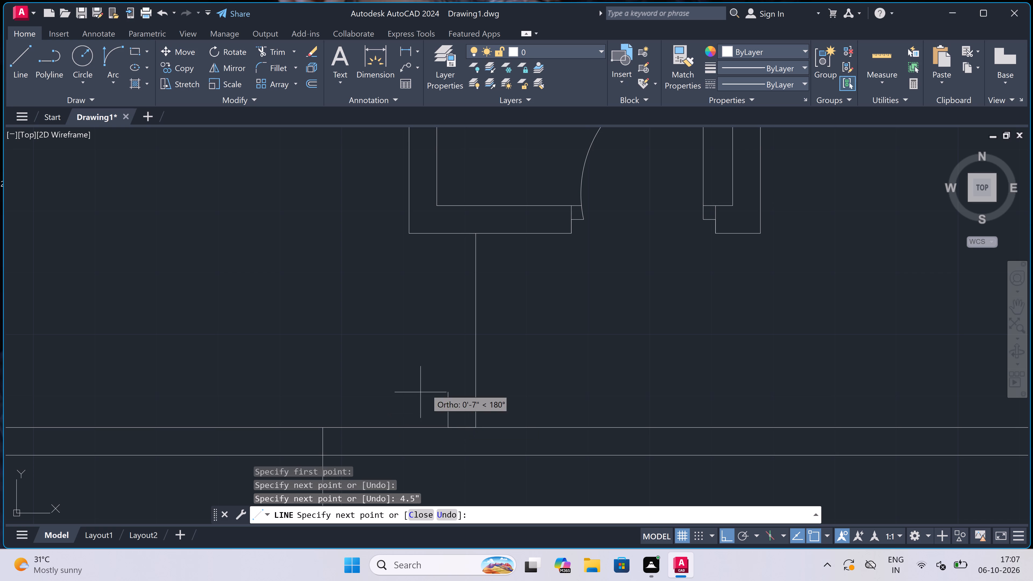
{"action": "left_click", "coordinate": [451, 231]}
{"action": "key", "text": "Escape"}
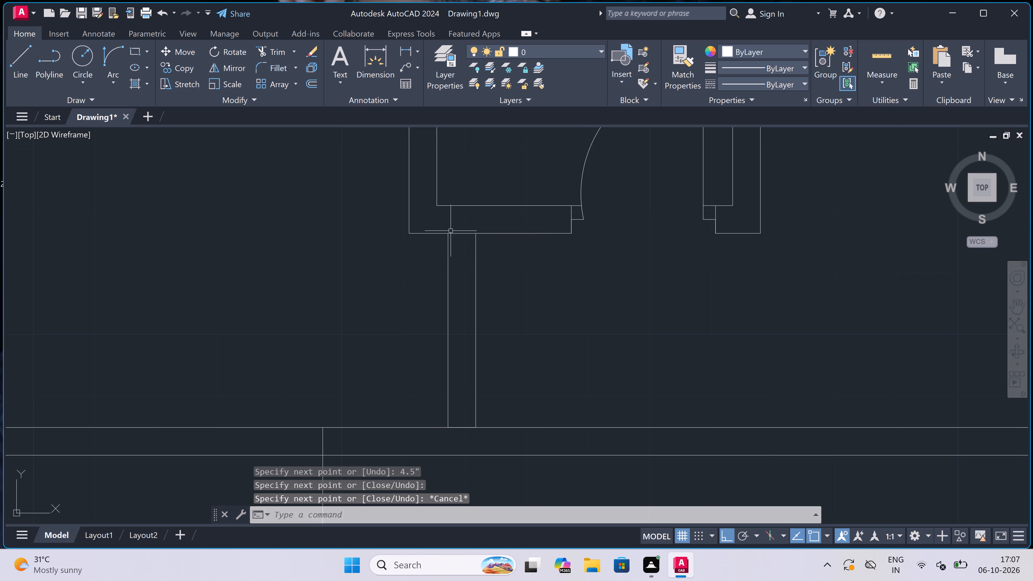
Trim the small room's bottom wall line and the stray overlap where the new short partition meets it.
{"action": "type", "text": "tr"}
{"action": "key", "text": "space"}
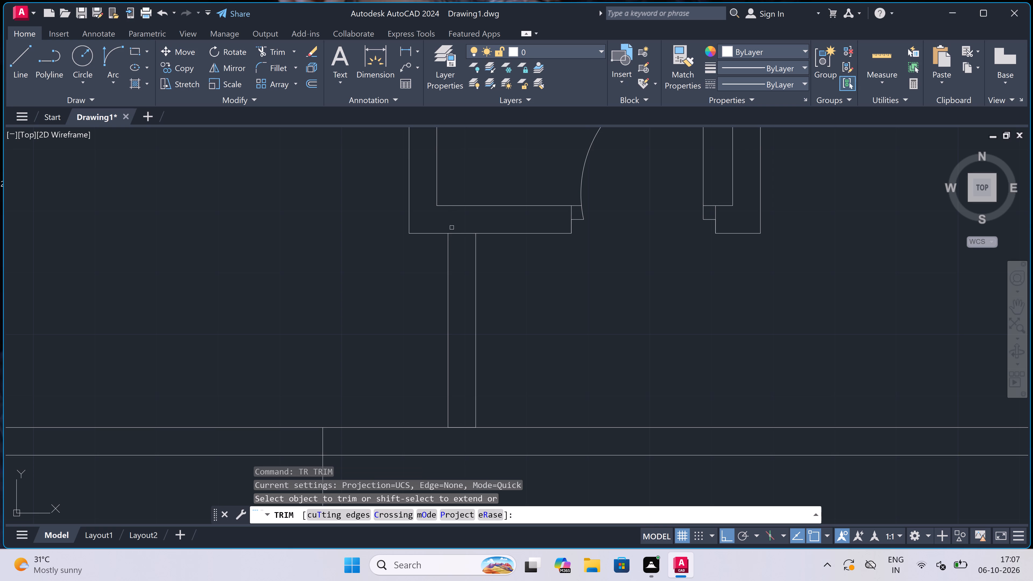
{"action": "left_click", "coordinate": [460, 231]}
{"action": "left_click", "coordinate": [453, 271]}
{"action": "scroll", "coordinate": [453, 271], "scroll_direction": "down", "scroll_amount": 4}
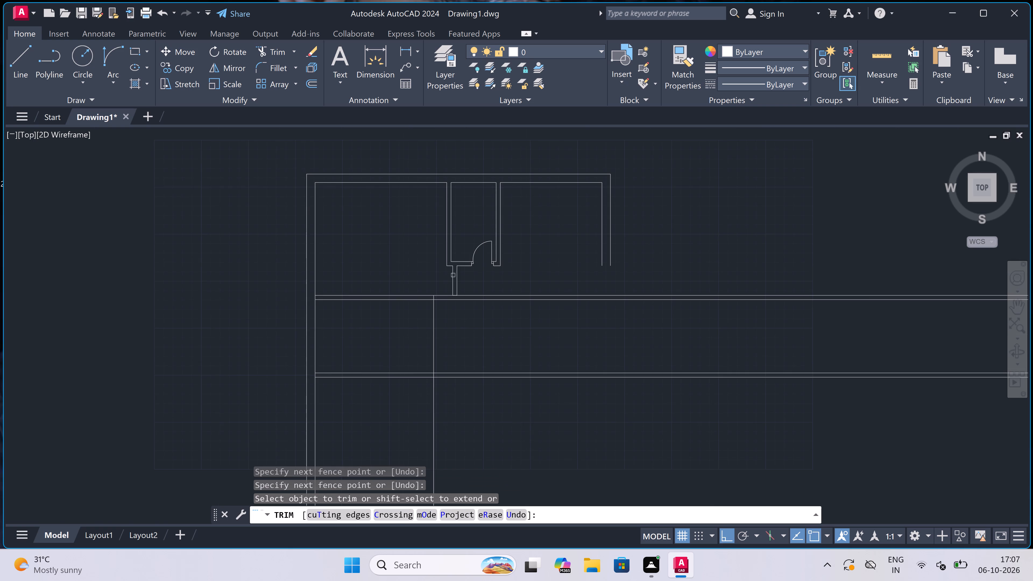
{"action": "scroll", "coordinate": [447, 296], "scroll_direction": "up", "scroll_amount": 3}
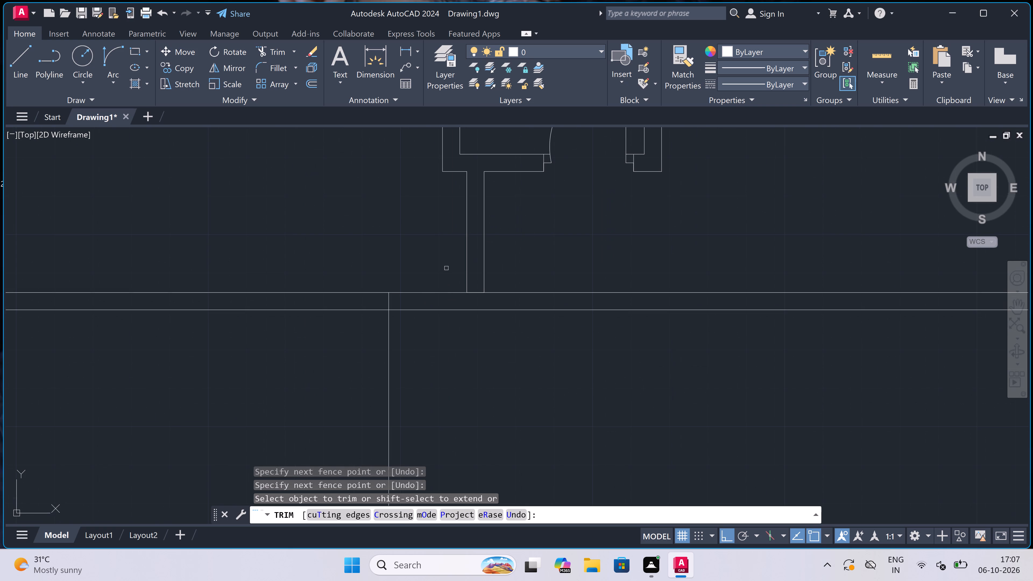
{"action": "scroll", "coordinate": [446, 268], "scroll_direction": "up", "scroll_amount": 2}
{"action": "scroll", "coordinate": [446, 268], "scroll_direction": "down", "scroll_amount": 4}
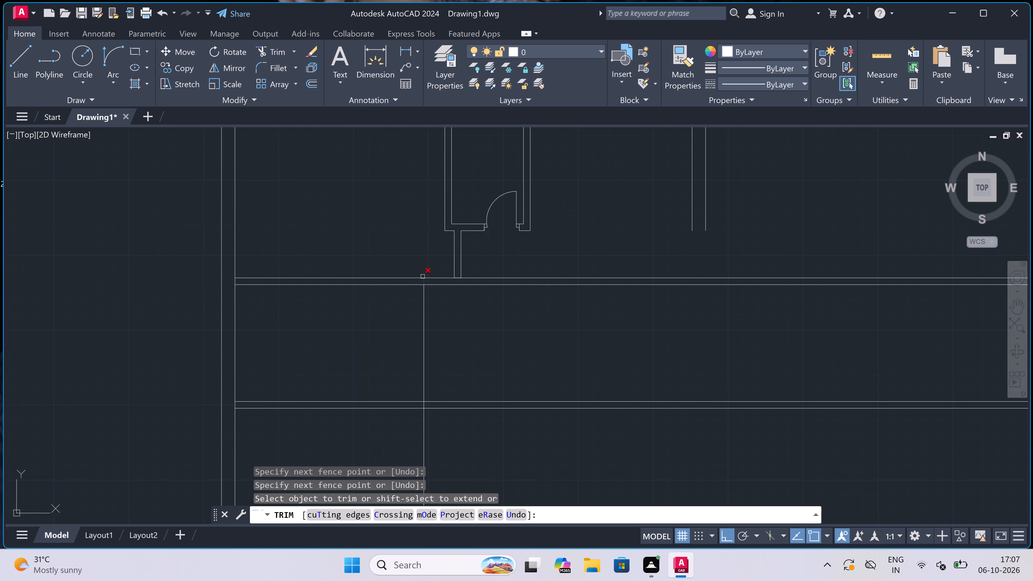
{"action": "scroll", "coordinate": [436, 251], "scroll_direction": "up", "scroll_amount": 3}
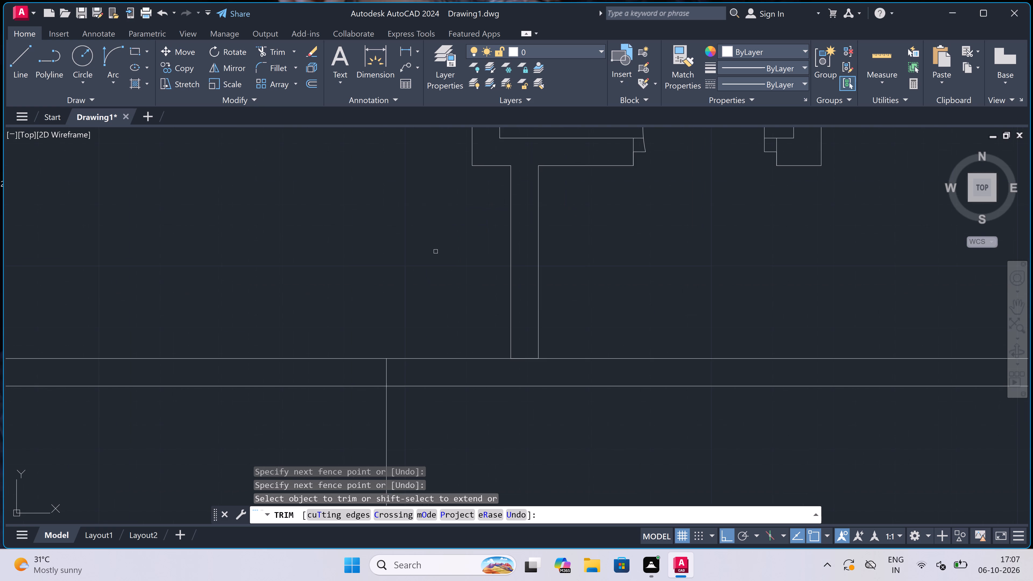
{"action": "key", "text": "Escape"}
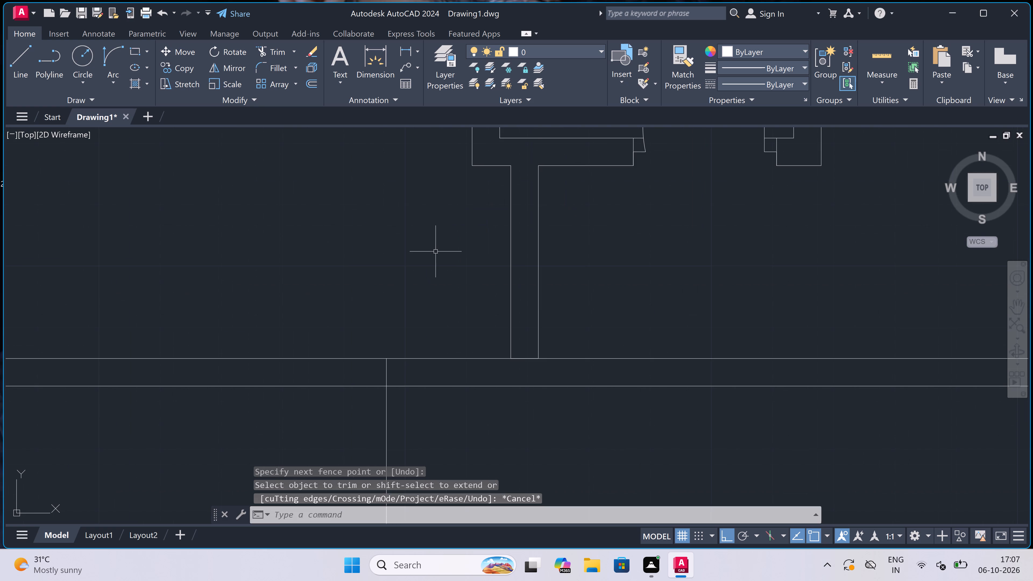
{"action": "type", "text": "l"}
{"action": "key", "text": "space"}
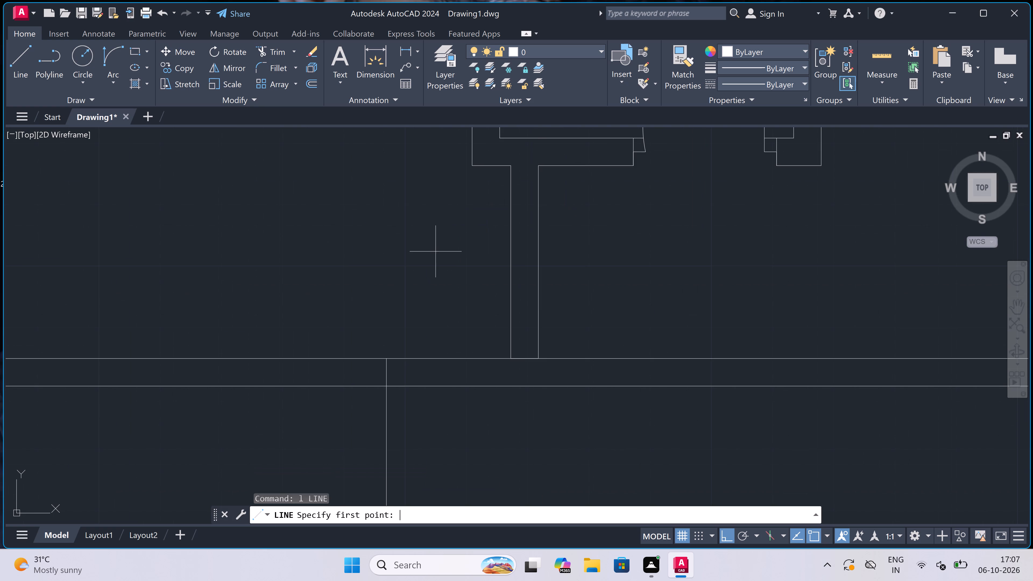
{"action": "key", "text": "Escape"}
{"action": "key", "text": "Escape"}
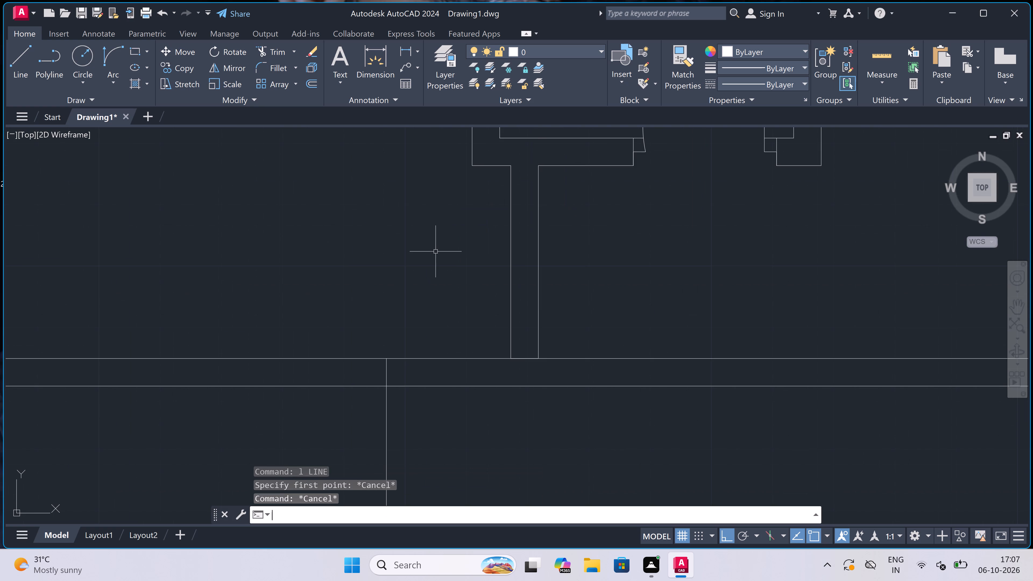
Move both lines of the short vertical partition a little to the right along the small room's bottom wall.
{"action": "left_click", "coordinate": [601, 217]}
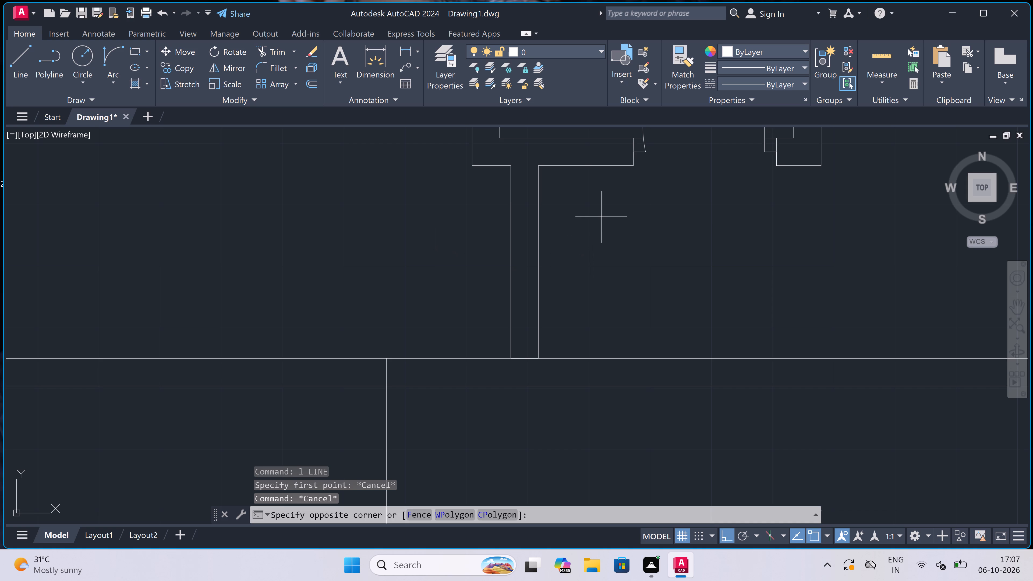
{"action": "left_click", "coordinate": [400, 249]}
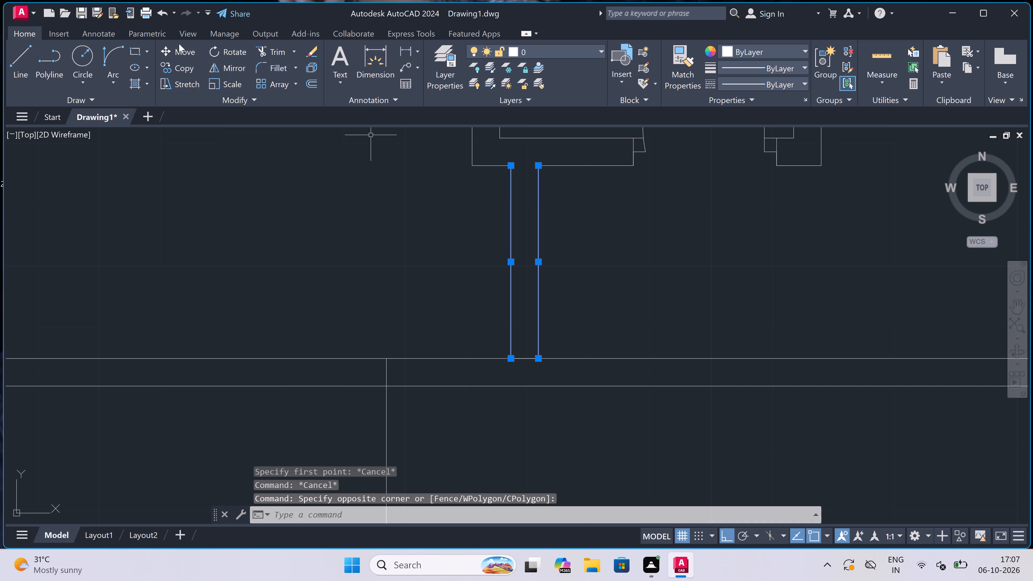
{"action": "left_click", "coordinate": [182, 48]}
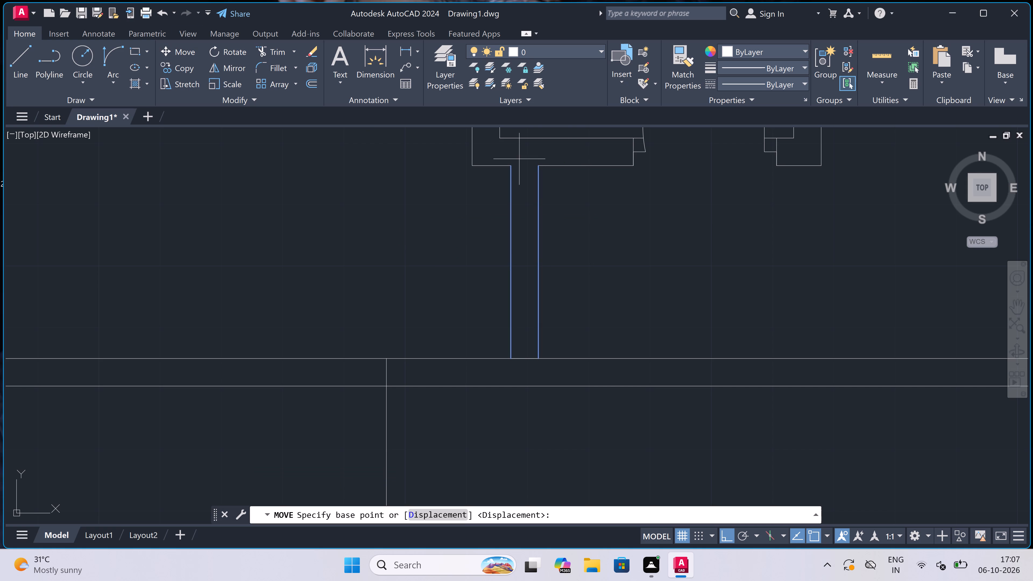
{"action": "left_click", "coordinate": [535, 165]}
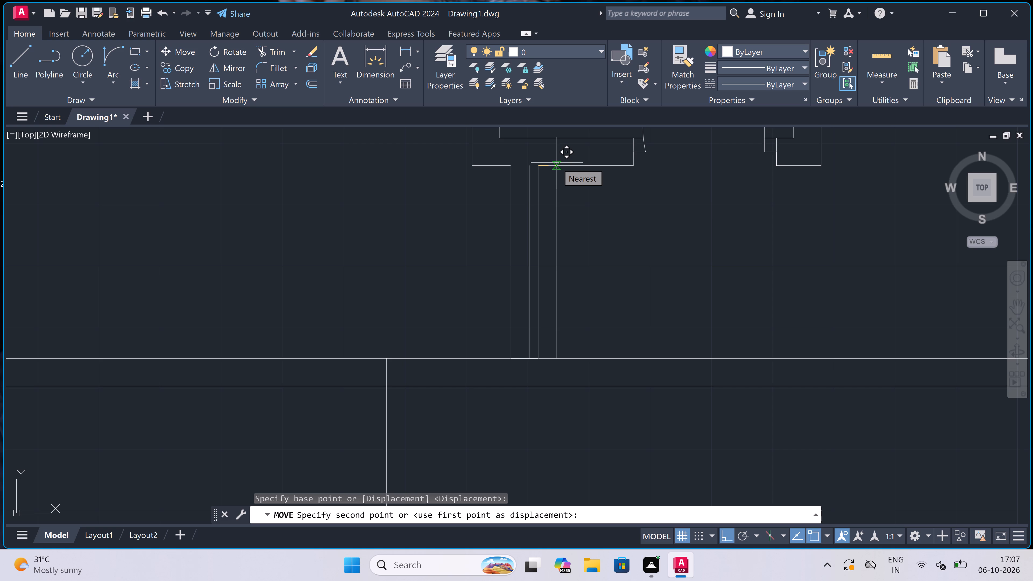
{"action": "left_click", "coordinate": [559, 164]}
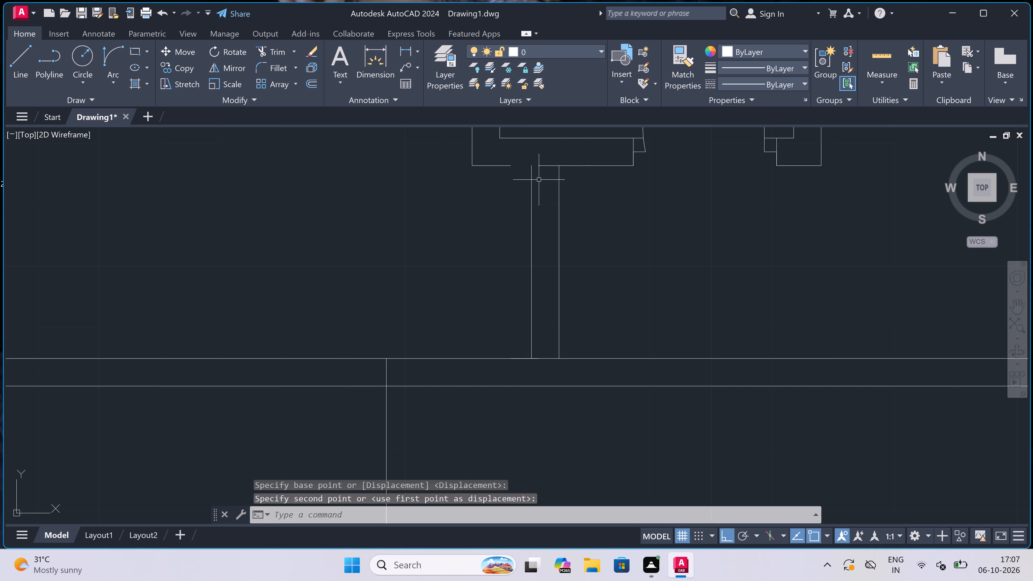
Extend the small room's bottom wall line to meet the left line of the moved short partition.
{"action": "type", "text": "ex"}
{"action": "key", "text": "space"}
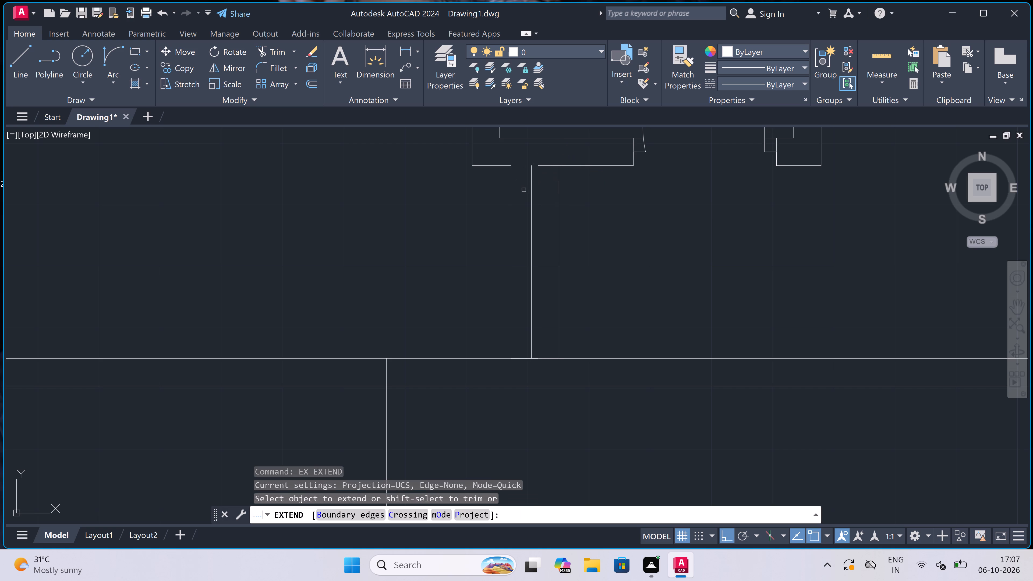
{"action": "left_click", "coordinate": [492, 158]}
{"action": "left_click", "coordinate": [488, 222]}
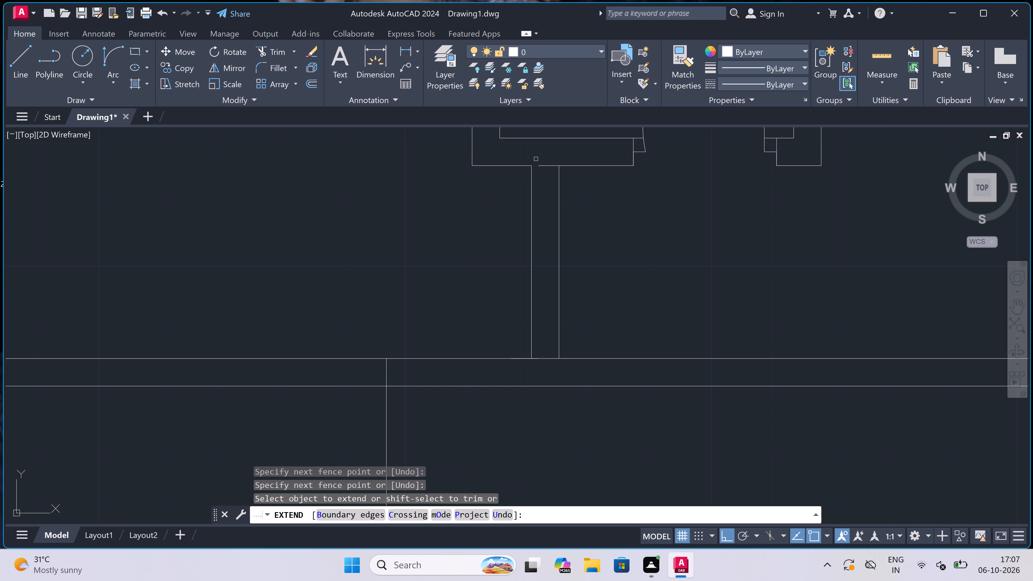
{"action": "left_click", "coordinate": [545, 160]}
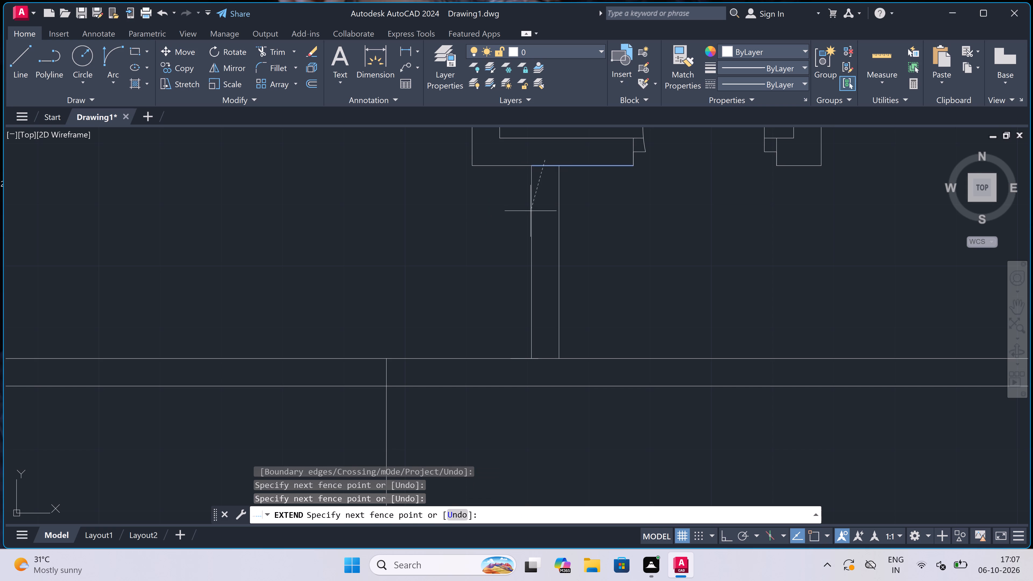
{"action": "left_click", "coordinate": [529, 218]}
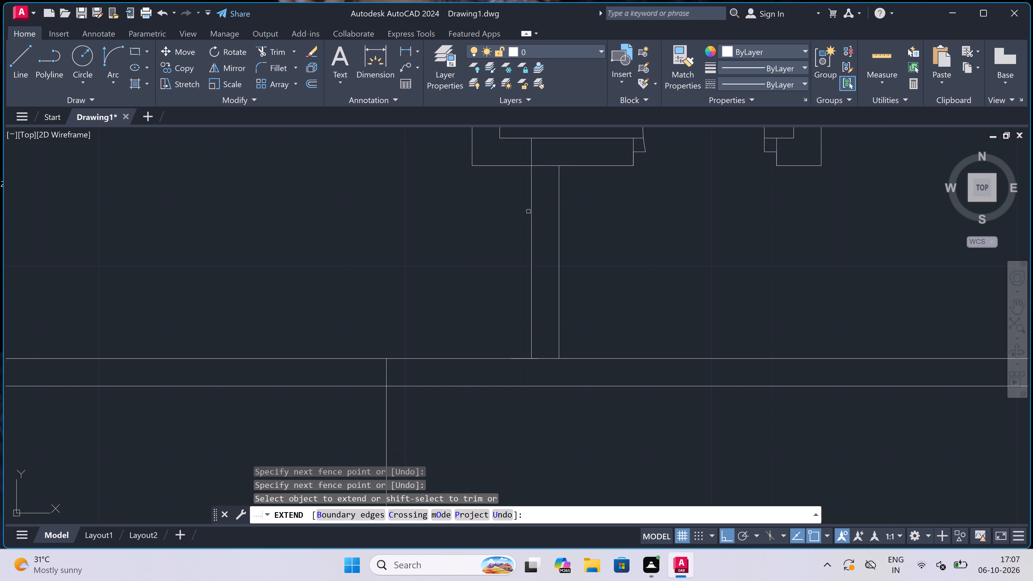
{"action": "key", "text": "Escape"}
Trim the short partition's left line inside the small room's bottom wall and the wall line between the partition's two sides.
{"action": "type", "text": "tr"}
{"action": "key", "text": "space"}
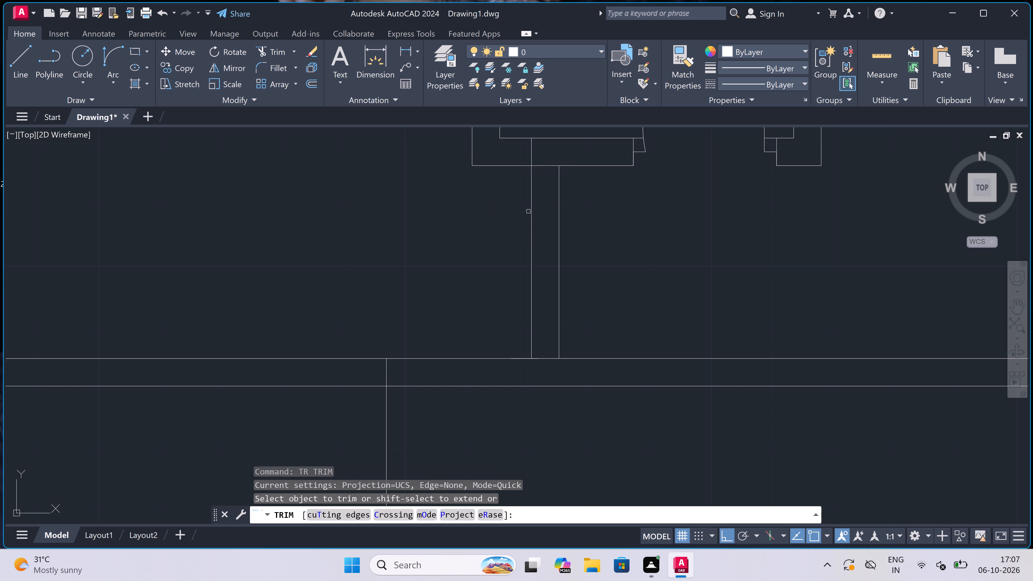
{"action": "left_click", "coordinate": [532, 143]}
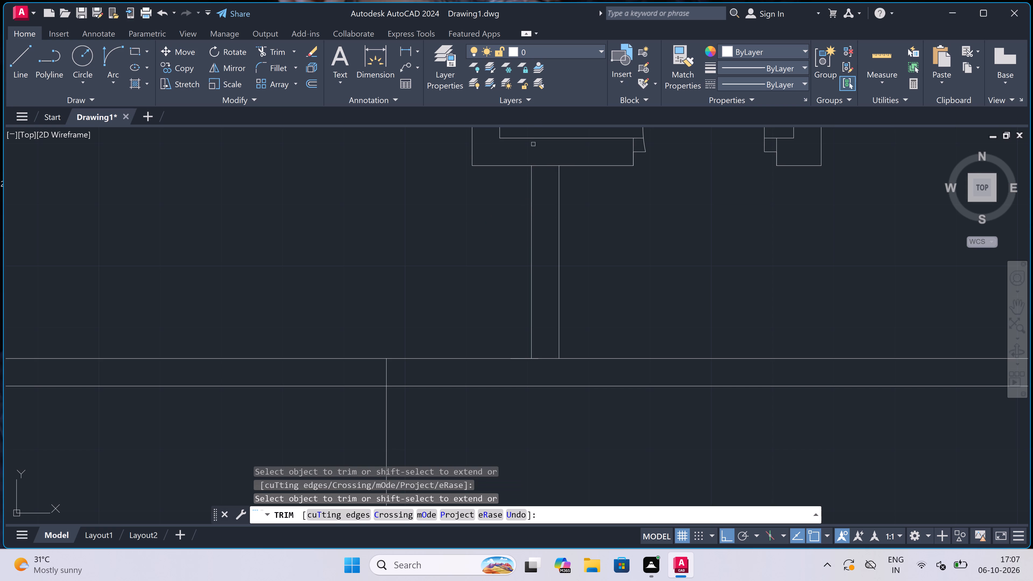
{"action": "left_click", "coordinate": [540, 155]}
{"action": "left_click", "coordinate": [540, 179]}
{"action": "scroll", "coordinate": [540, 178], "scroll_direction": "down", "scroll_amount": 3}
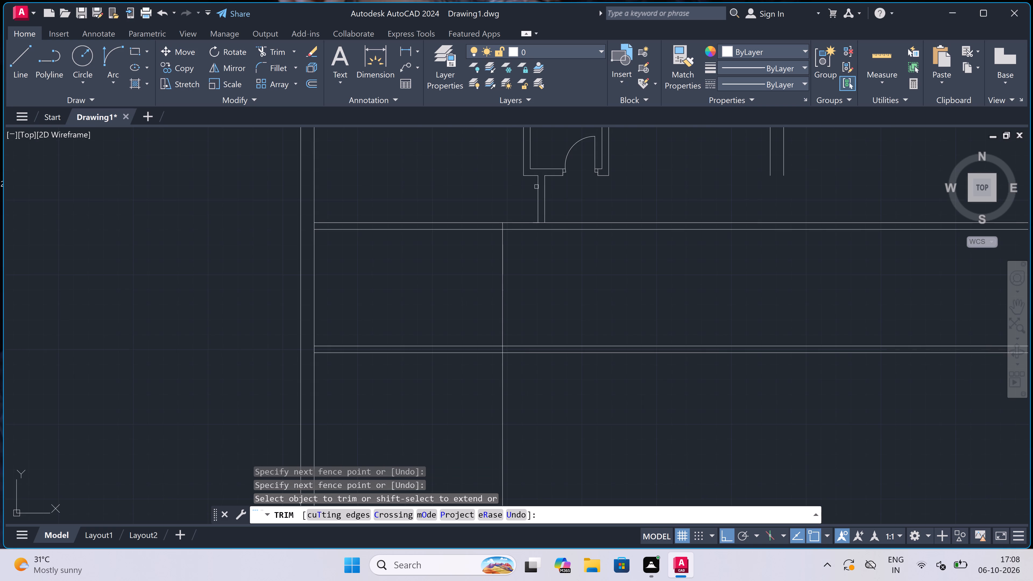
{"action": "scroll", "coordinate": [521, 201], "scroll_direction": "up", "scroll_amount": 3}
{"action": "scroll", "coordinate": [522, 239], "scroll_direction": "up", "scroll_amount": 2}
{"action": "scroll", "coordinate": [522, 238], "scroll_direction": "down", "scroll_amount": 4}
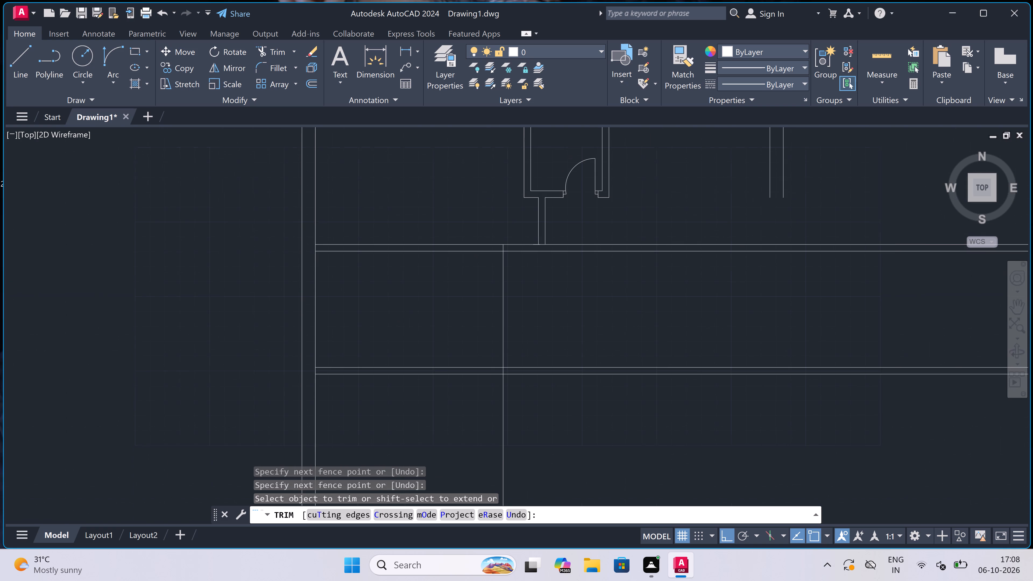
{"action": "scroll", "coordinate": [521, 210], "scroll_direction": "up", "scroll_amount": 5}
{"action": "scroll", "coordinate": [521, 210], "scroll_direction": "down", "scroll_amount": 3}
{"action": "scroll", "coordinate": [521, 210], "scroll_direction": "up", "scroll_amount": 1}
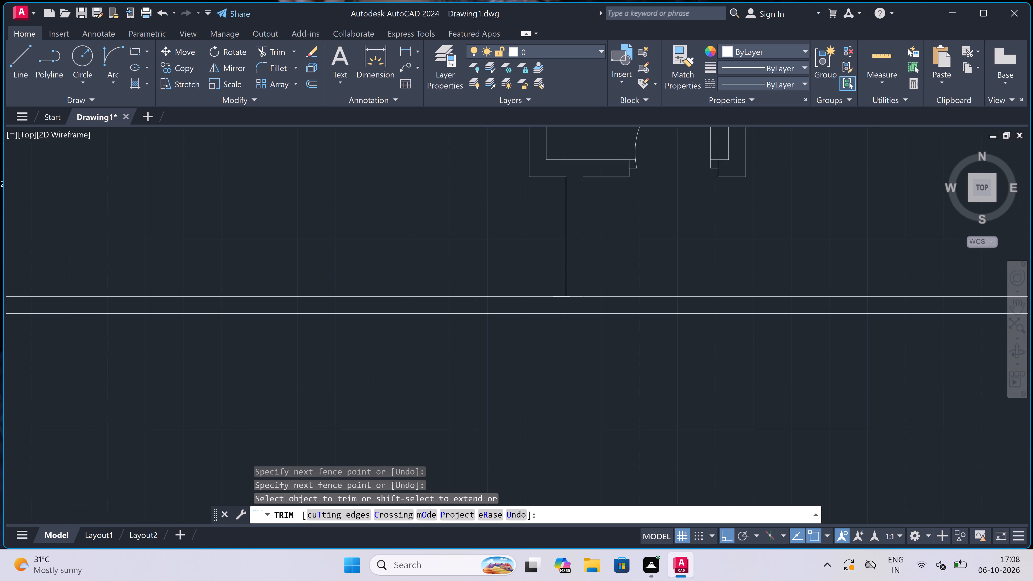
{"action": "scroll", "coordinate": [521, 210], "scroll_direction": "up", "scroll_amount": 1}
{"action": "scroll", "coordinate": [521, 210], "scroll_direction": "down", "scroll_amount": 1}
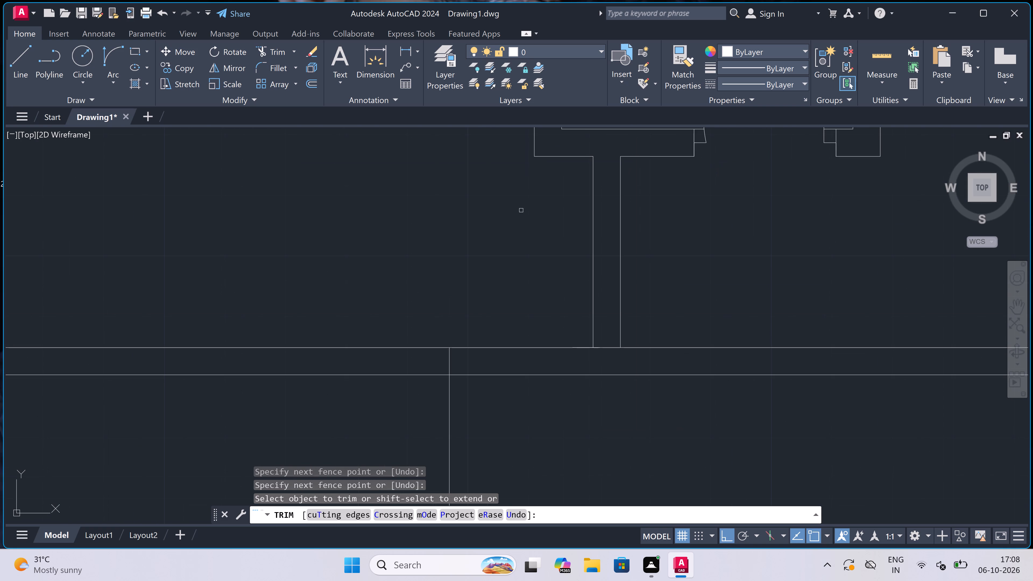
Draw a door jamb line across the upper long partition, just left of the short partition, with a 2" stop leftward from its midpoint.
{"action": "key", "text": "Escape"}
{"action": "type", "text": "l"}
{"action": "key", "text": "space"}
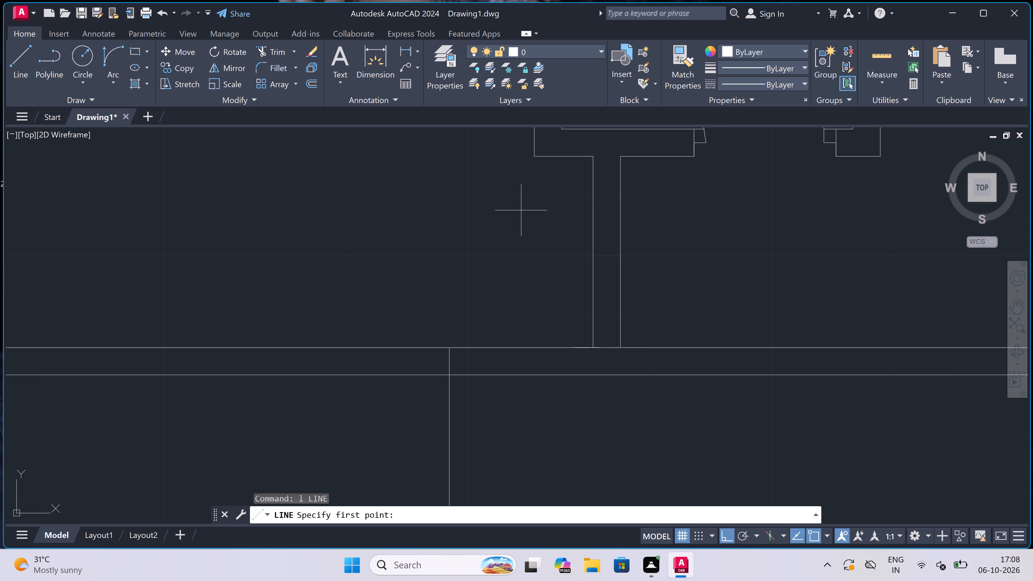
{"action": "left_click", "coordinate": [583, 350]}
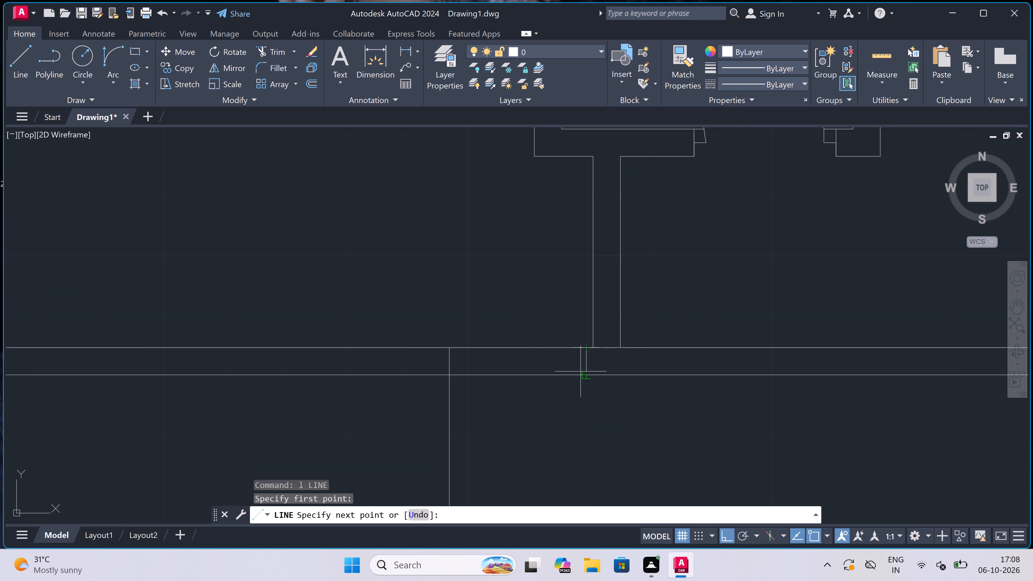
{"action": "left_click", "coordinate": [582, 376]}
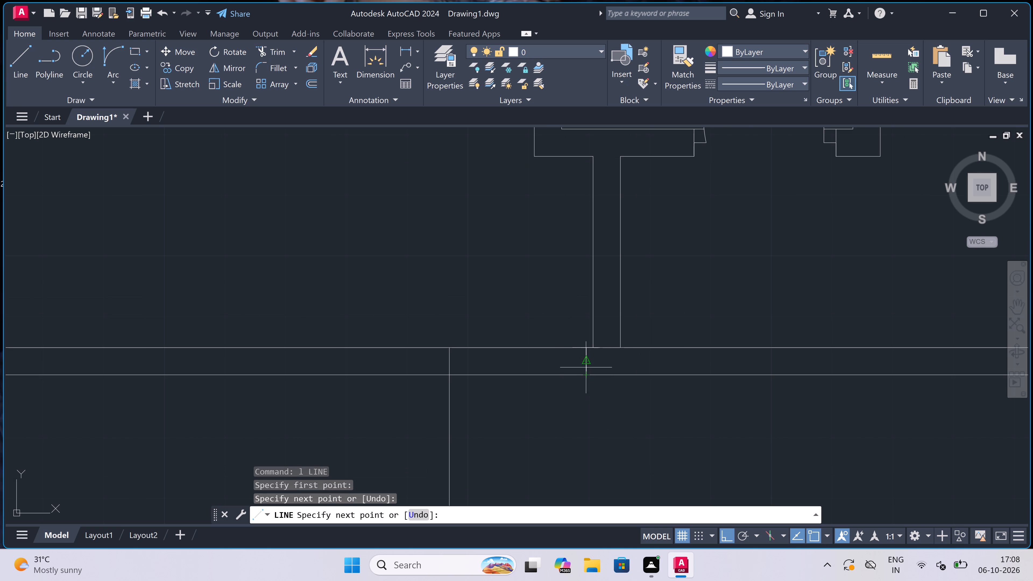
{"action": "left_click", "coordinate": [586, 363]}
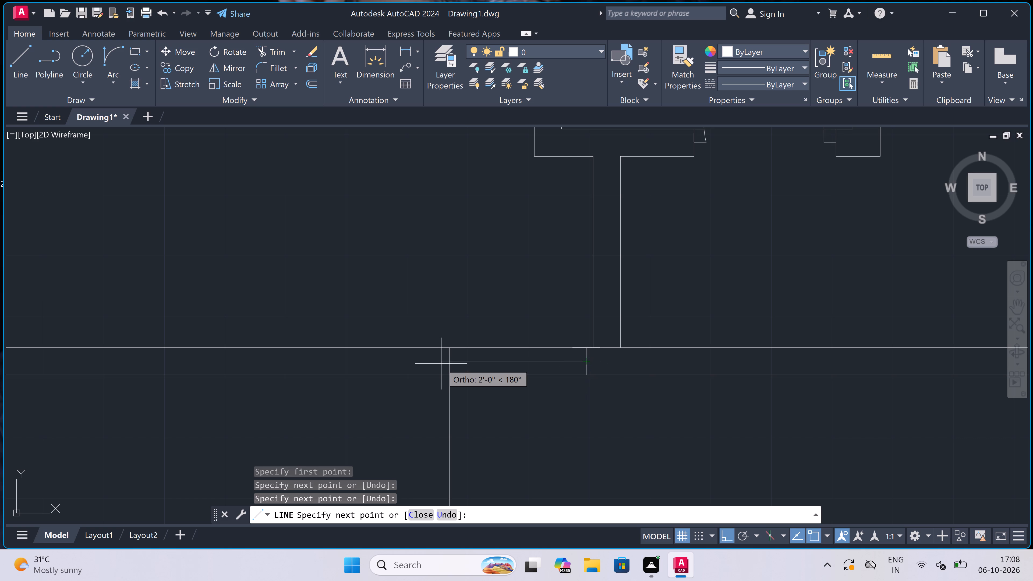
{"action": "key", "text": "2"}
{"action": "type", "text": "\""}
{"action": "key", "text": "space"}
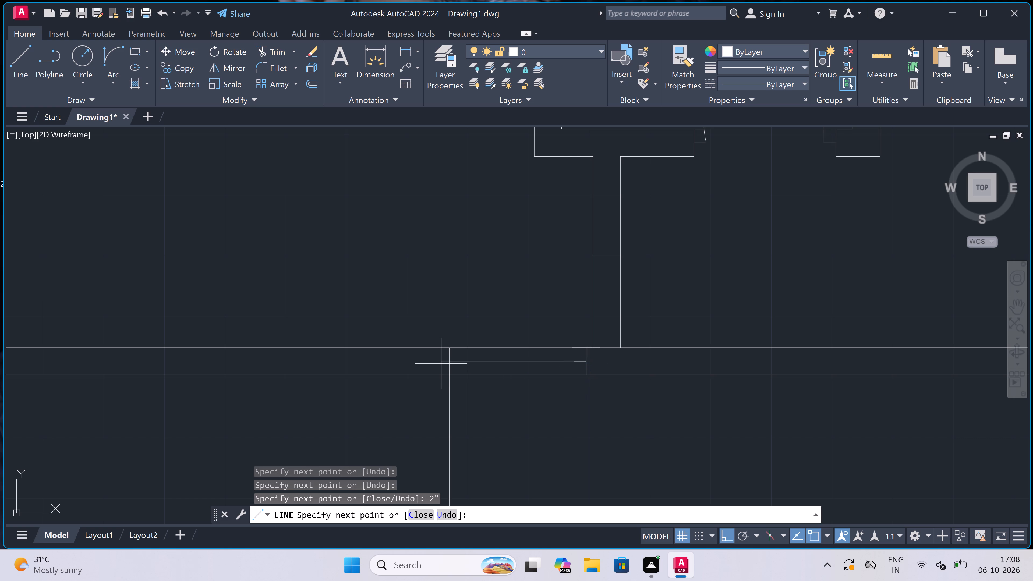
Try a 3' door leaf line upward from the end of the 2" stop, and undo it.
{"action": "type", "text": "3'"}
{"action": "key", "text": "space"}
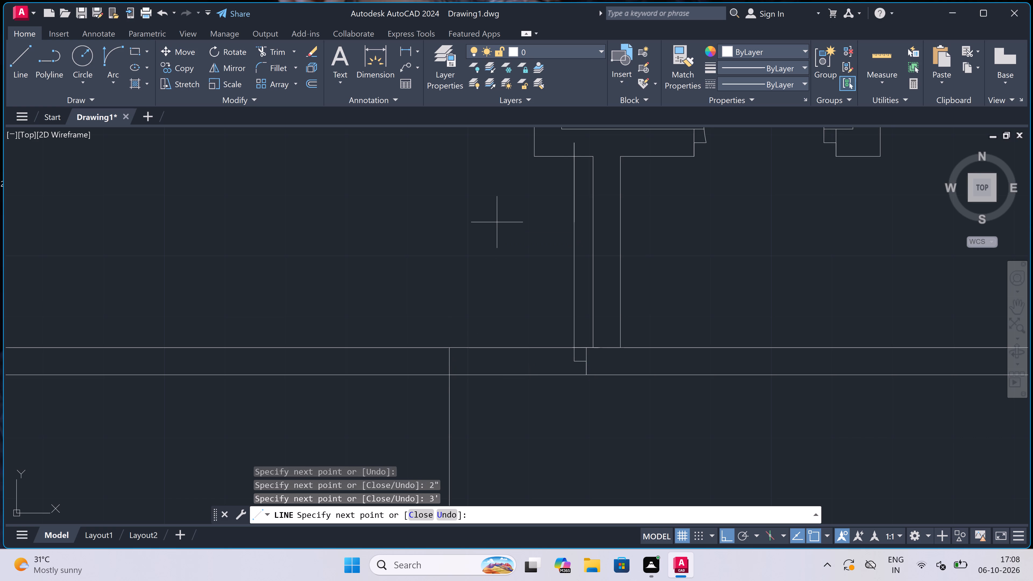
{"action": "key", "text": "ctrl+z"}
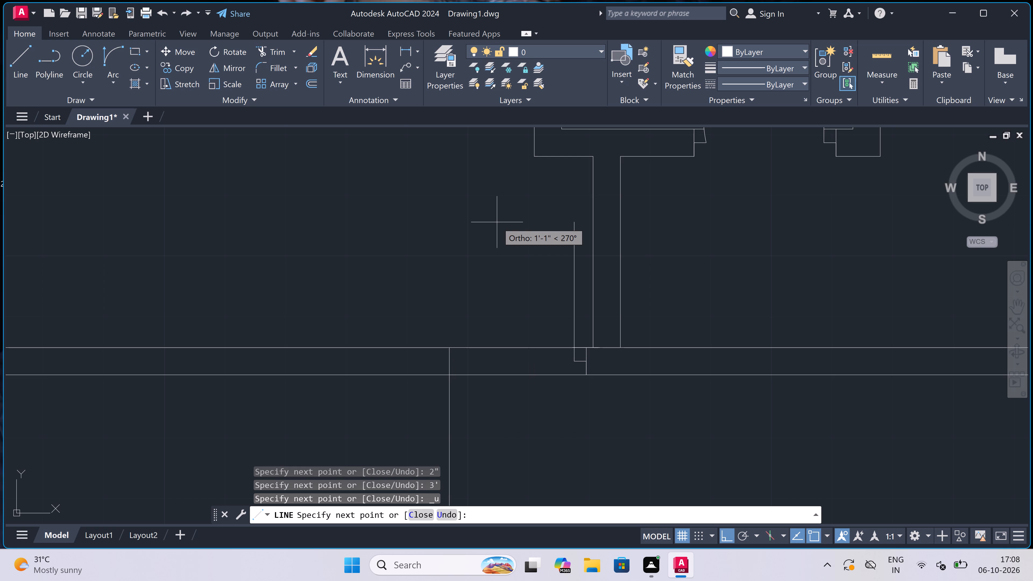
Draw the door leaf as a 2.5' line upward from the end of the 2" stop.
{"action": "key", "text": "2"}
{"action": "type", "text": ".5'"}
{"action": "key", "text": "space"}
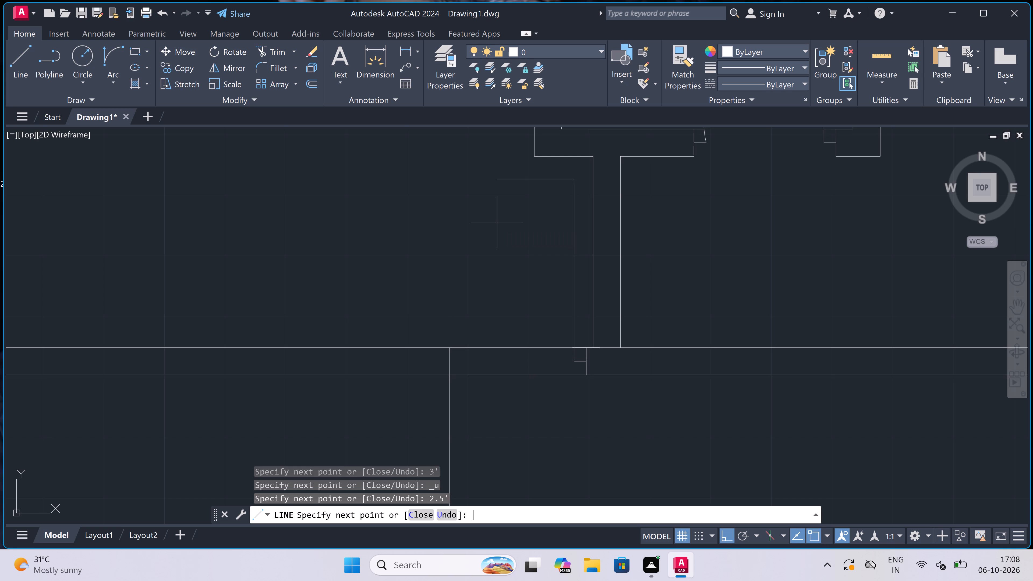
{"action": "key", "text": "Escape"}
Draw a 2" stop rightward from the opposite jamb line at mid-thickness of the upper long partition.
{"action": "key", "text": "space"}
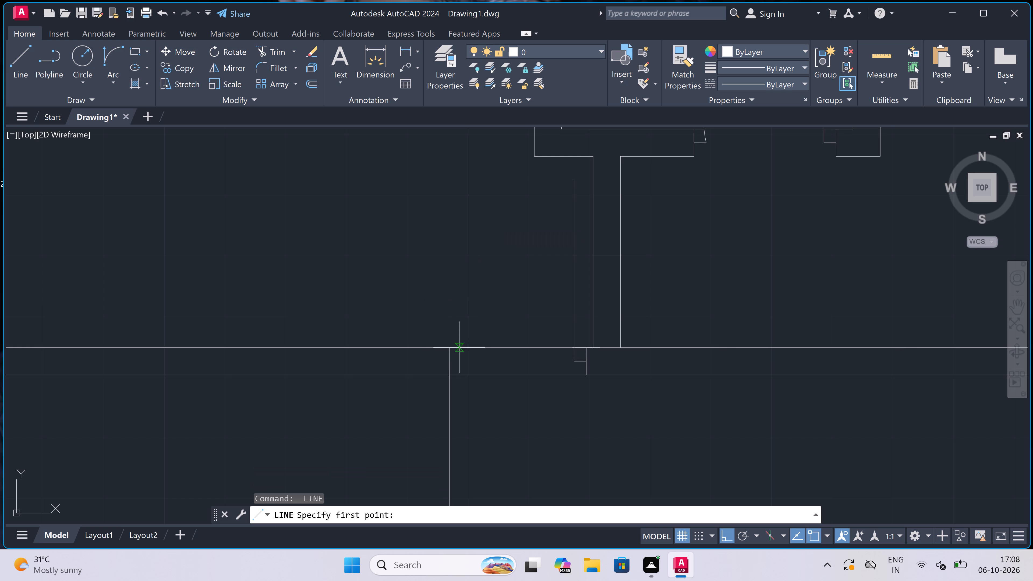
{"action": "left_click", "coordinate": [448, 362]}
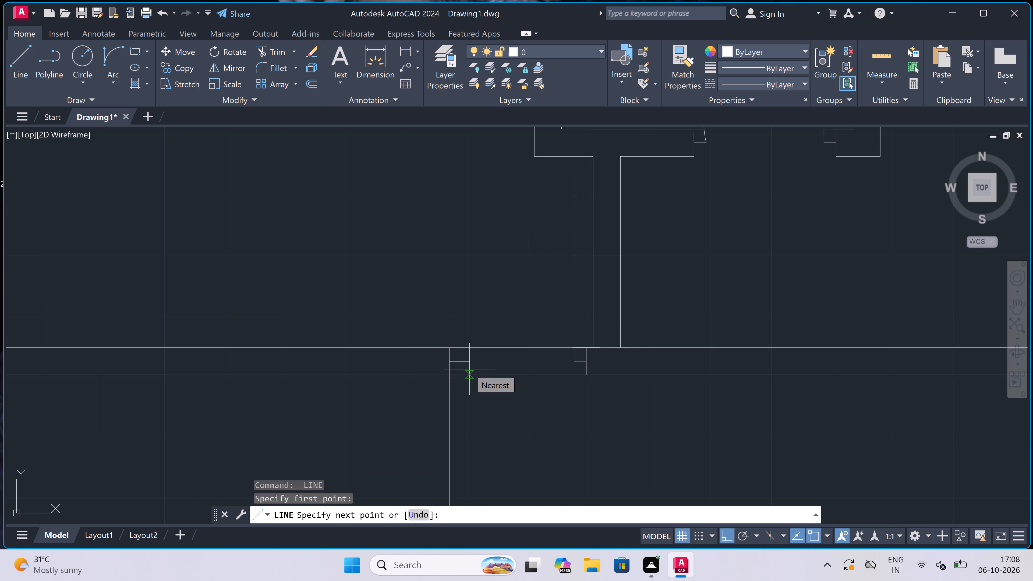
{"action": "key", "text": "2"}
{"action": "type", "text": "\""}
{"action": "key", "text": "space"}
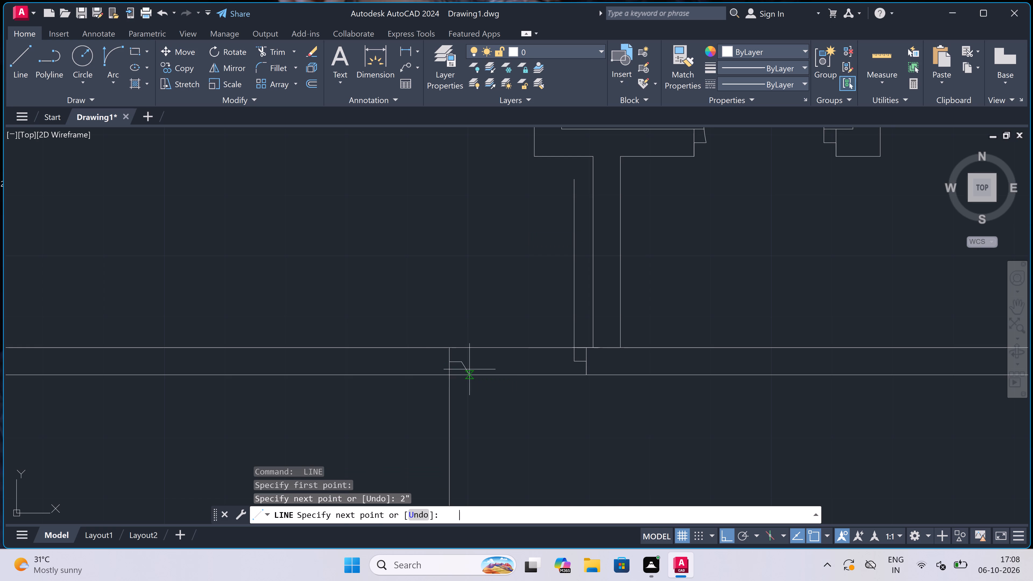
{"action": "key", "text": "Escape"}
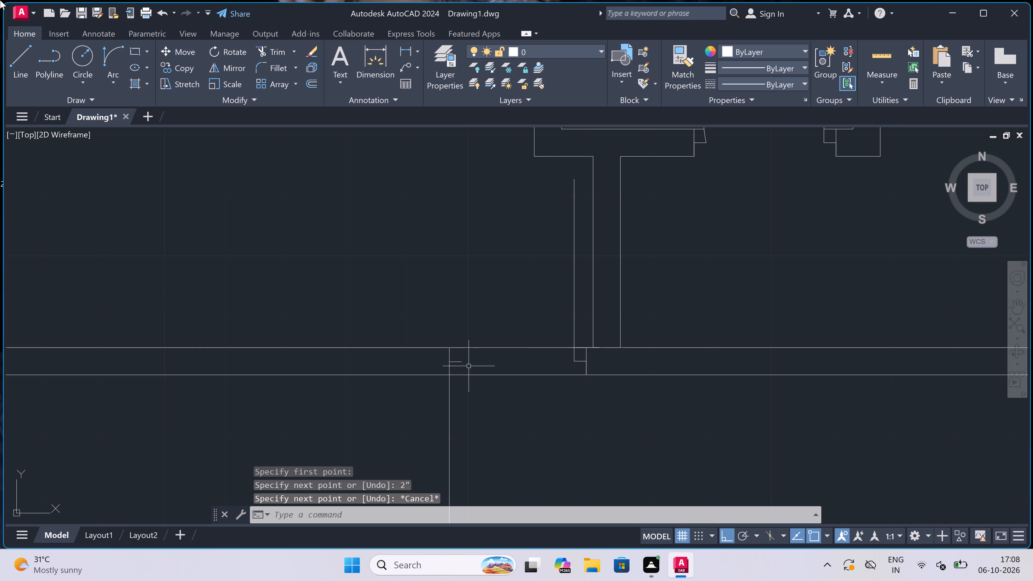
Draw the door swing arc from the top of the leaf to the end of the opposite 2" stop.
{"action": "left_click", "coordinate": [111, 55]}
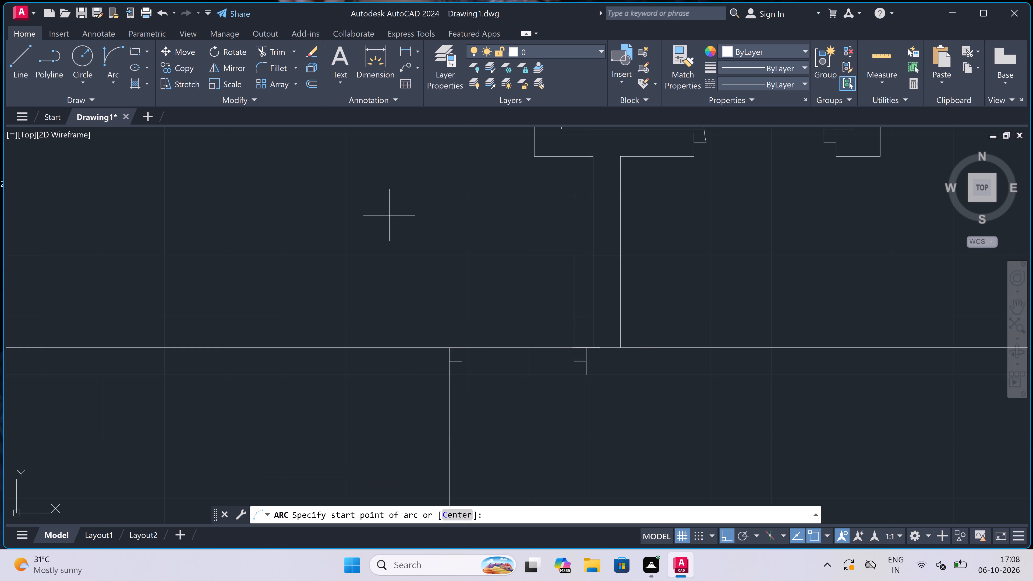
{"action": "left_click", "coordinate": [575, 177]}
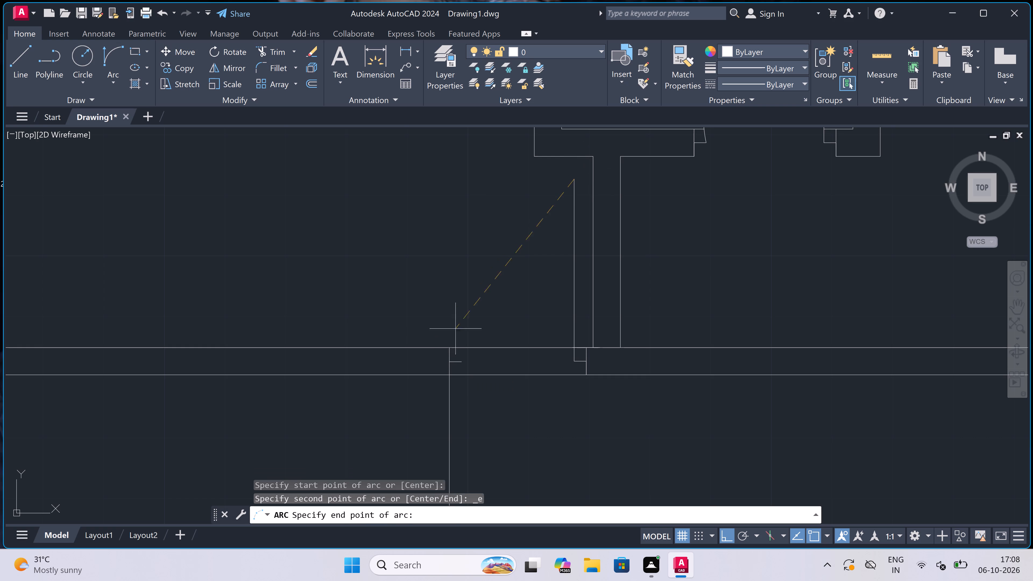
{"action": "left_click", "coordinate": [465, 358]}
{"action": "left_click", "coordinate": [421, 245]}
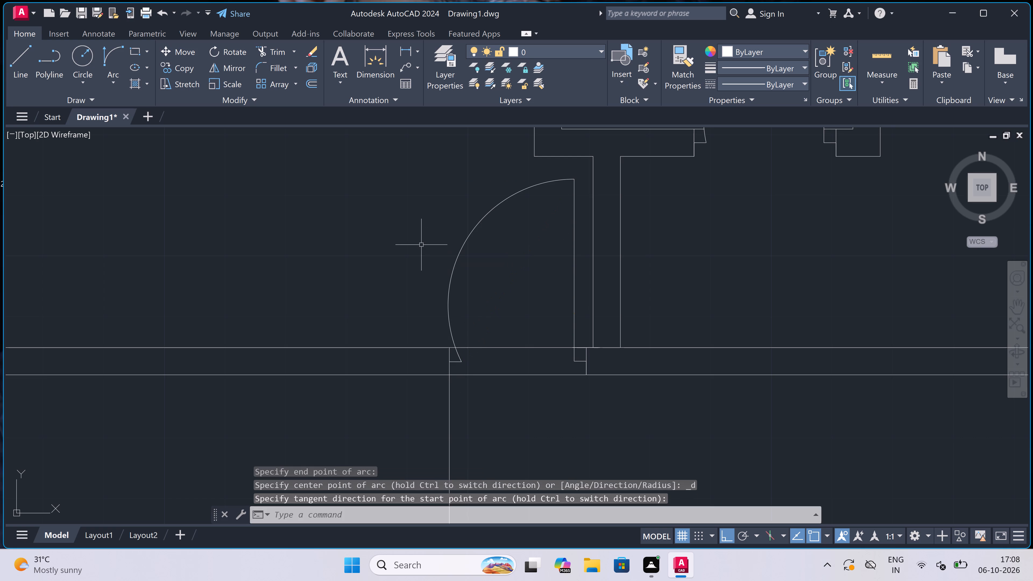
Trim both lines of the upper long partition between the door jambs to open the doorway below the swing arc.
{"action": "type", "text": "tr"}
{"action": "key", "text": "space"}
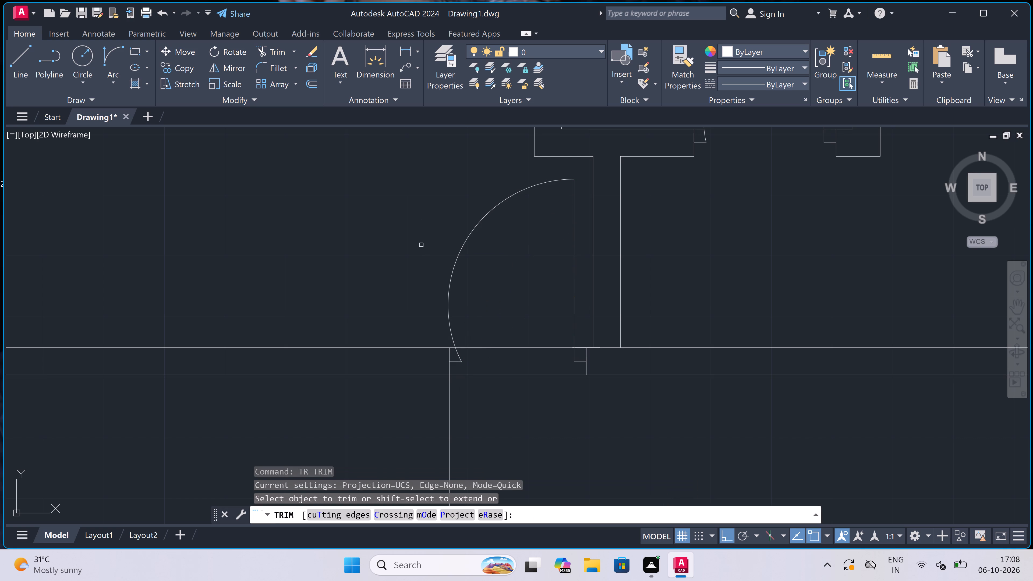
{"action": "scroll", "coordinate": [438, 237], "scroll_direction": "down", "scroll_amount": 2}
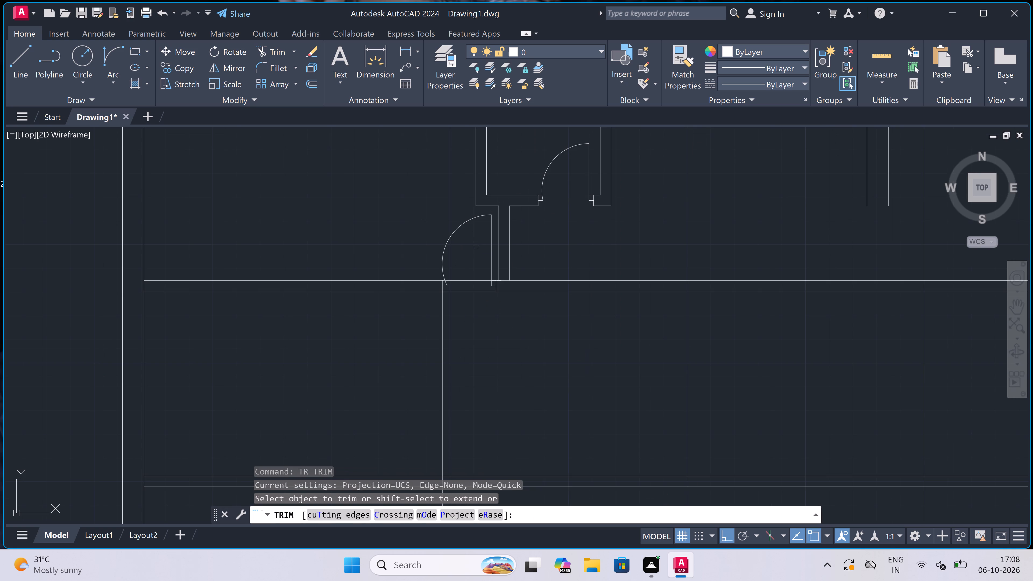
{"action": "left_click", "coordinate": [476, 247]}
{"action": "left_click", "coordinate": [461, 337]}
{"action": "scroll", "coordinate": [483, 265], "scroll_direction": "down", "scroll_amount": 4}
{"action": "scroll", "coordinate": [483, 265], "scroll_direction": "up", "scroll_amount": 1}
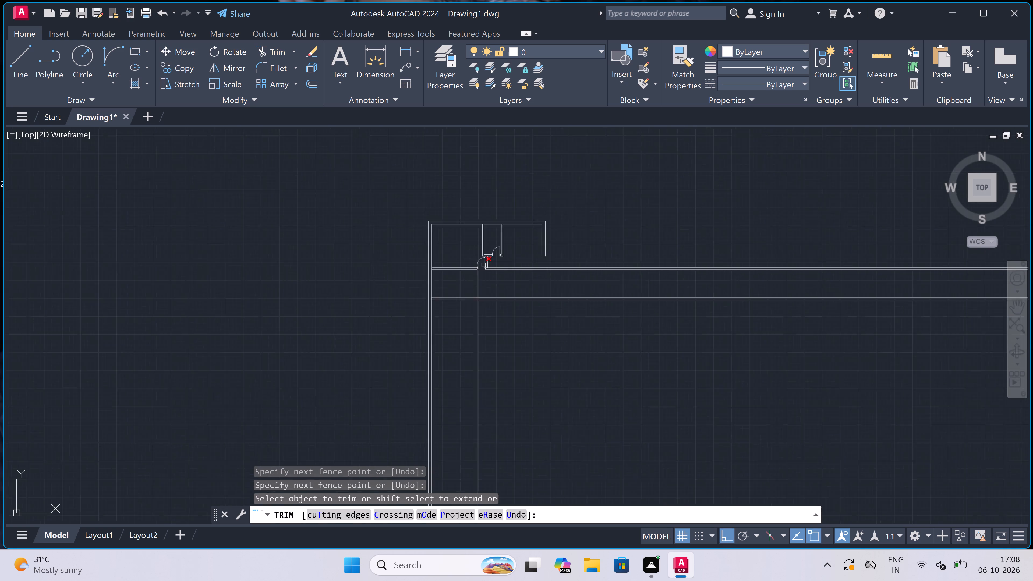
{"action": "scroll", "coordinate": [483, 265], "scroll_direction": "up", "scroll_amount": 5}
{"action": "scroll", "coordinate": [479, 269], "scroll_direction": "down", "scroll_amount": 5}
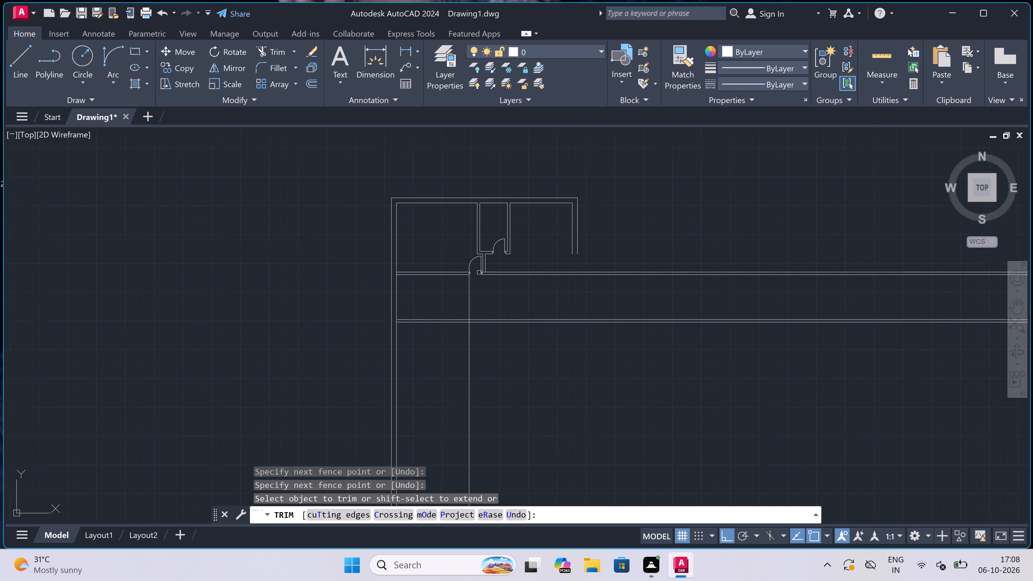
{"action": "scroll", "coordinate": [476, 296], "scroll_direction": "up", "scroll_amount": 3}
{"action": "key", "text": "Escape"}
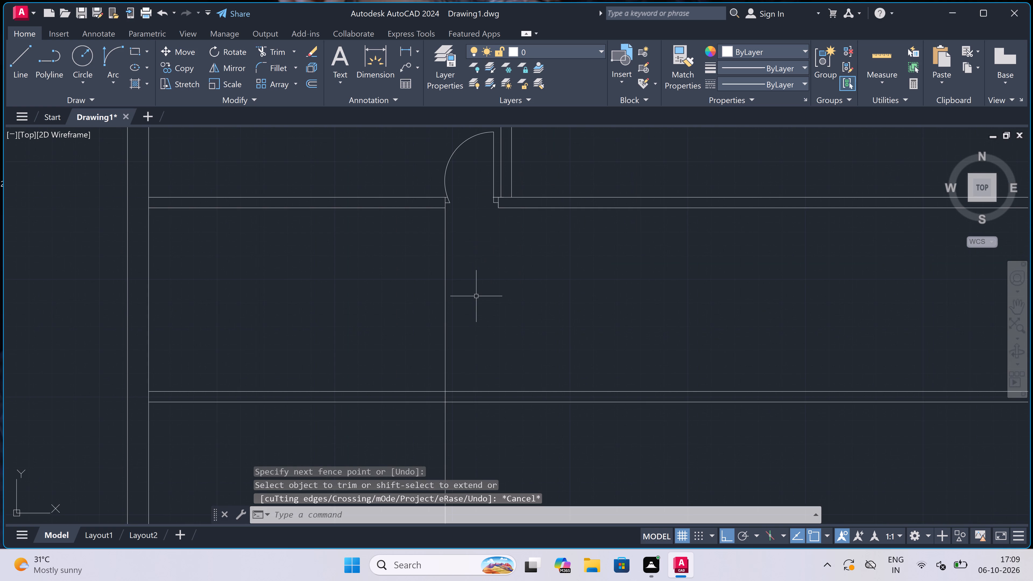
Draw a line across the upper long partition, aligned with the outer right face of the small room above.
{"action": "scroll", "coordinate": [477, 281], "scroll_direction": "down", "scroll_amount": 3}
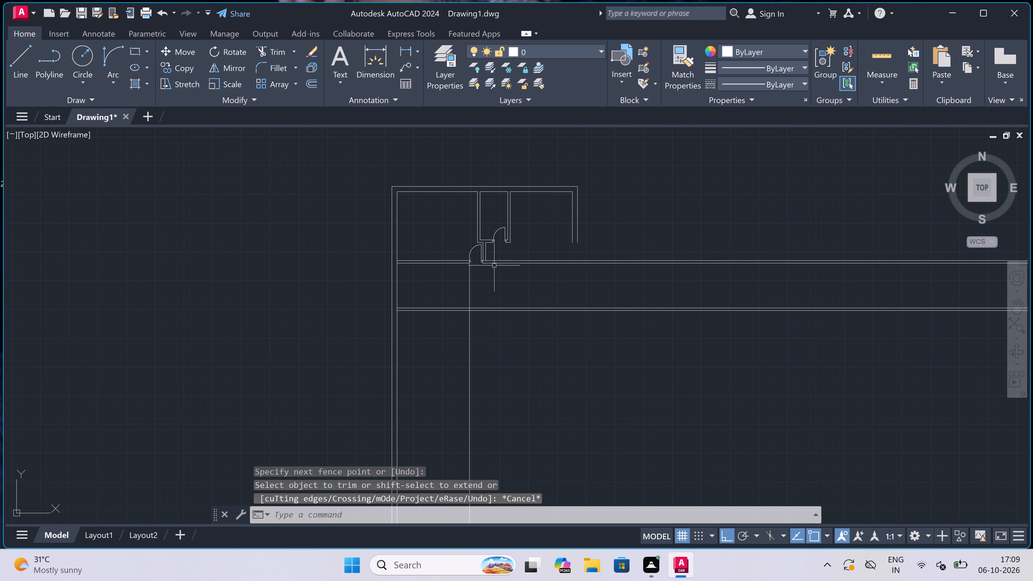
{"action": "scroll", "coordinate": [500, 254], "scroll_direction": "up", "scroll_amount": 2}
{"action": "type", "text": "l"}
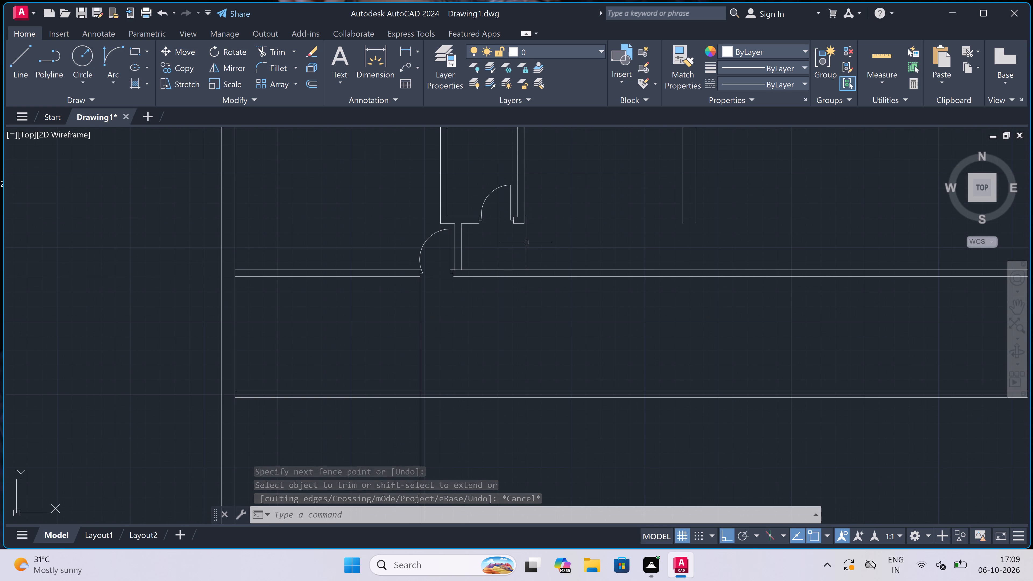
{"action": "key", "text": "space"}
{"action": "scroll", "coordinate": [527, 241], "scroll_direction": "up", "scroll_amount": 1}
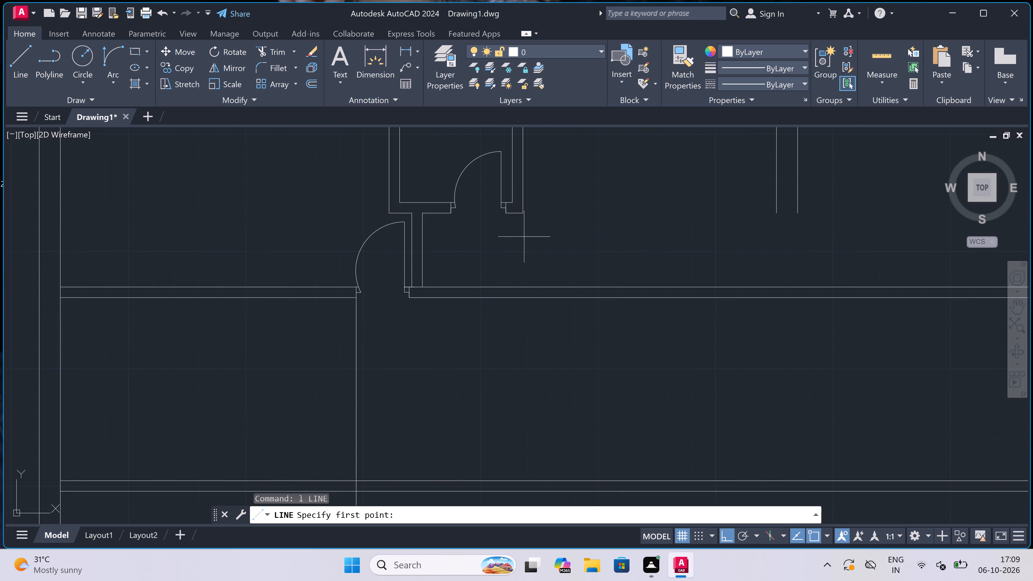
{"action": "scroll", "coordinate": [520, 216], "scroll_direction": "up", "scroll_amount": 1}
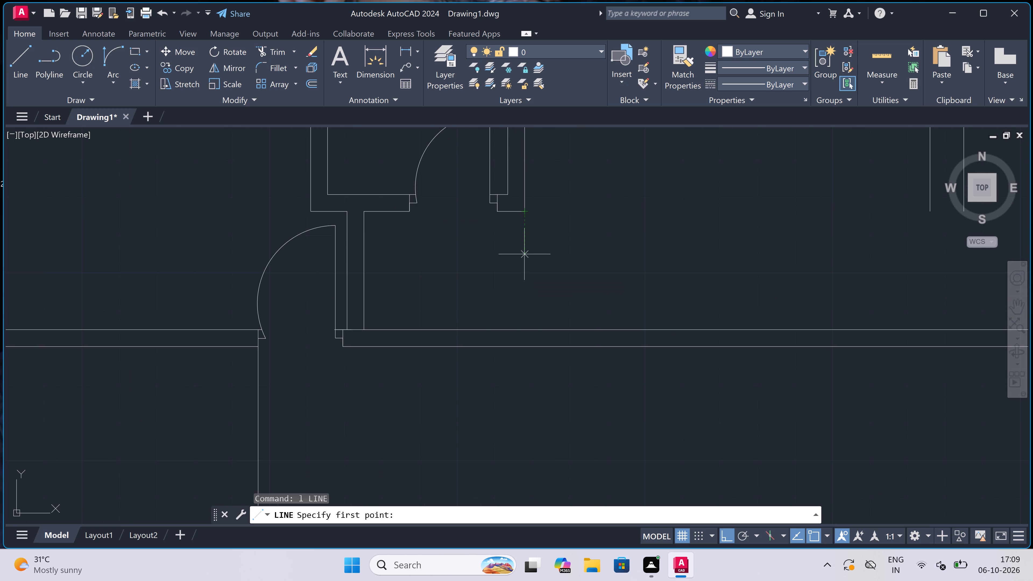
{"action": "left_click", "coordinate": [524, 327]}
{"action": "left_click", "coordinate": [522, 346]}
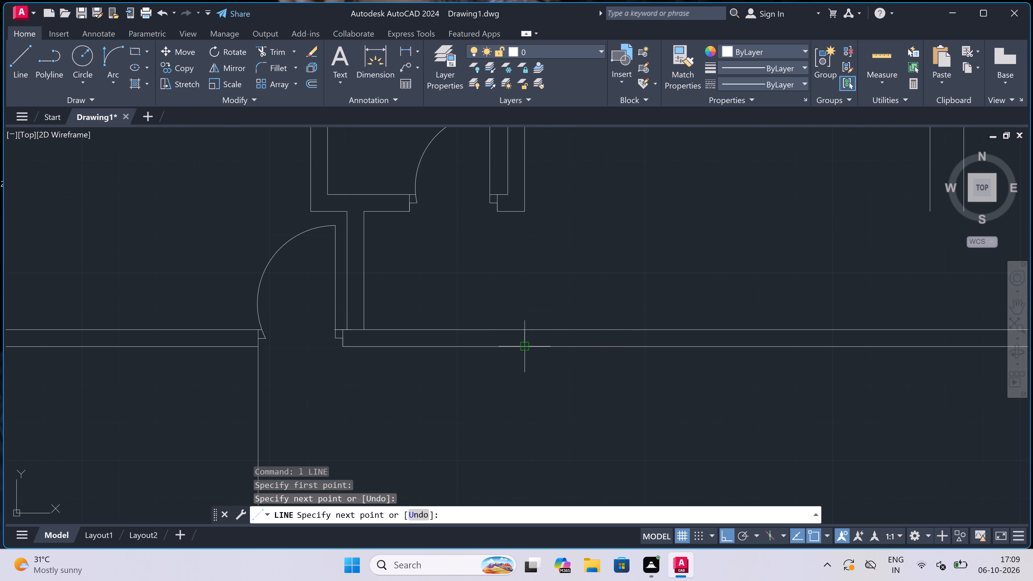
{"action": "key", "text": "Escape"}
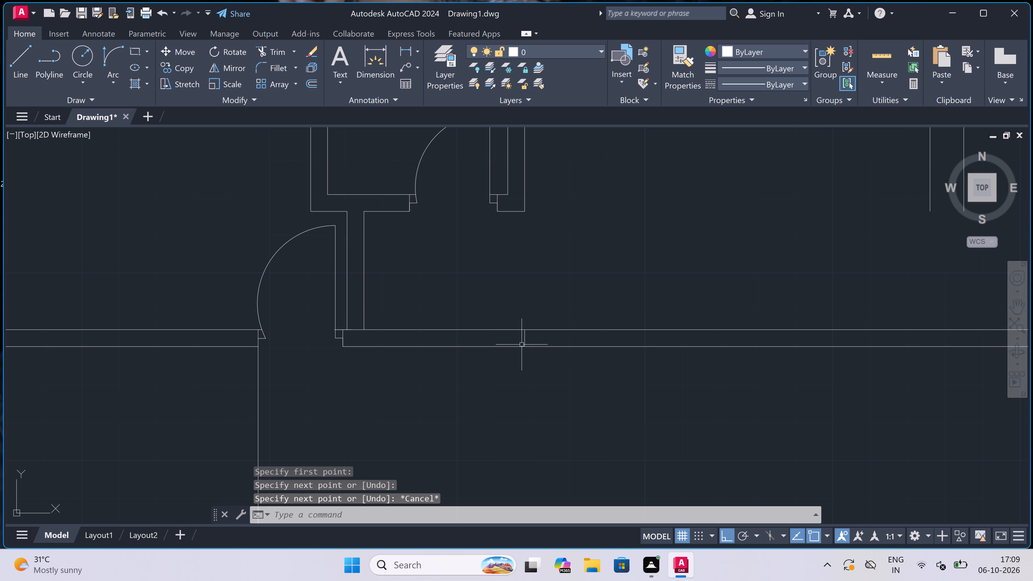
Draw a second line across the upper long partition, between the small room and the right outer wall.
{"action": "scroll", "coordinate": [391, 342], "scroll_direction": "down", "scroll_amount": 4}
{"action": "scroll", "coordinate": [460, 324], "scroll_direction": "up", "scroll_amount": 3}
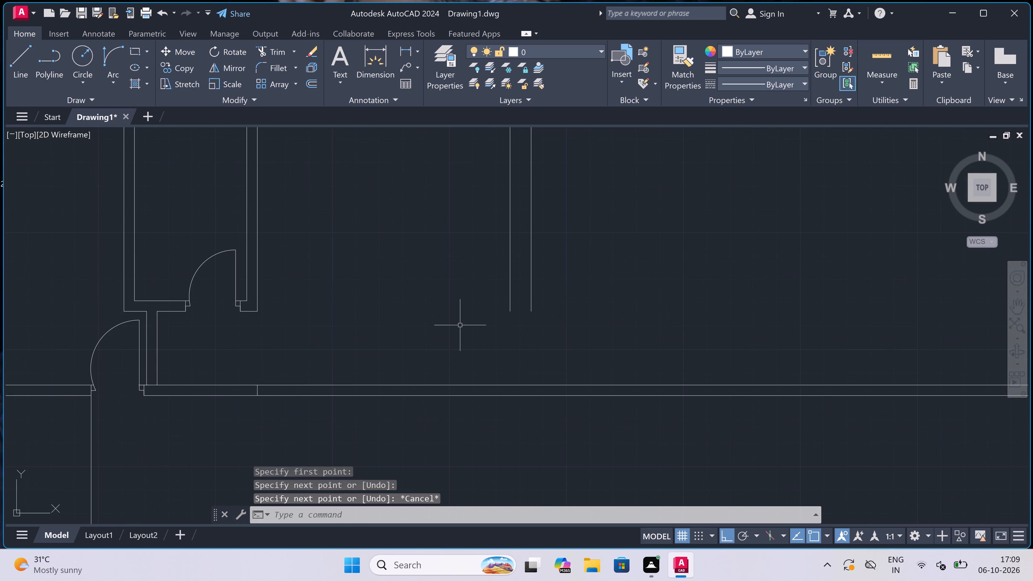
{"action": "scroll", "coordinate": [460, 325], "scroll_direction": "down", "scroll_amount": 2}
{"action": "scroll", "coordinate": [437, 362], "scroll_direction": "up", "scroll_amount": 3}
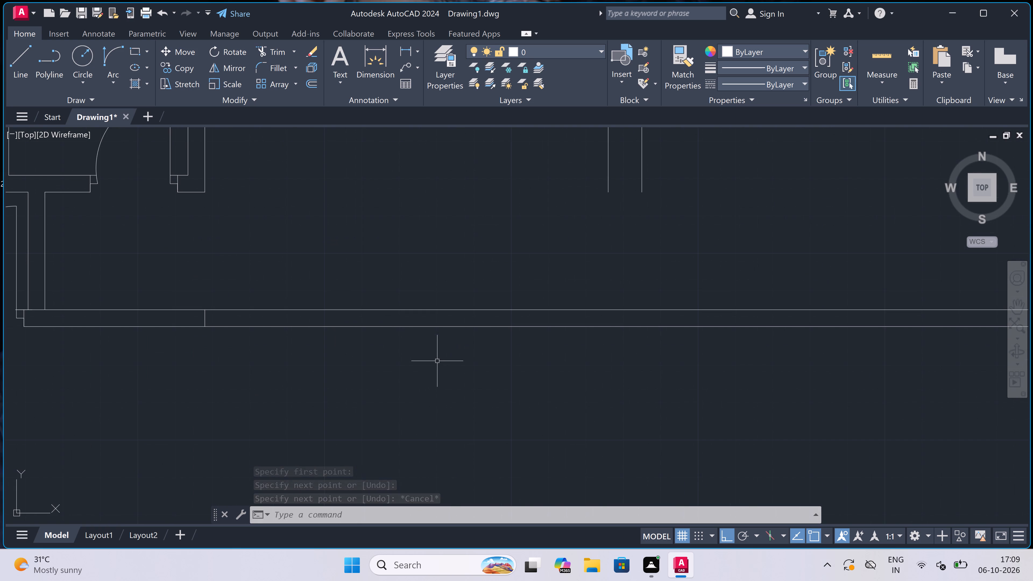
{"action": "scroll", "coordinate": [437, 361], "scroll_direction": "down", "scroll_amount": 1}
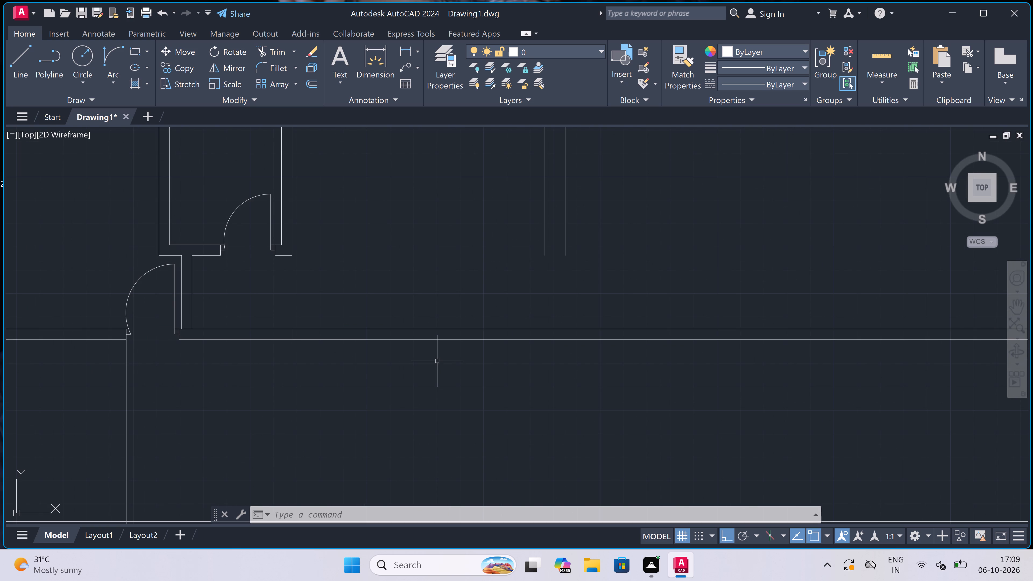
{"action": "type", "text": "l"}
{"action": "key", "text": "space"}
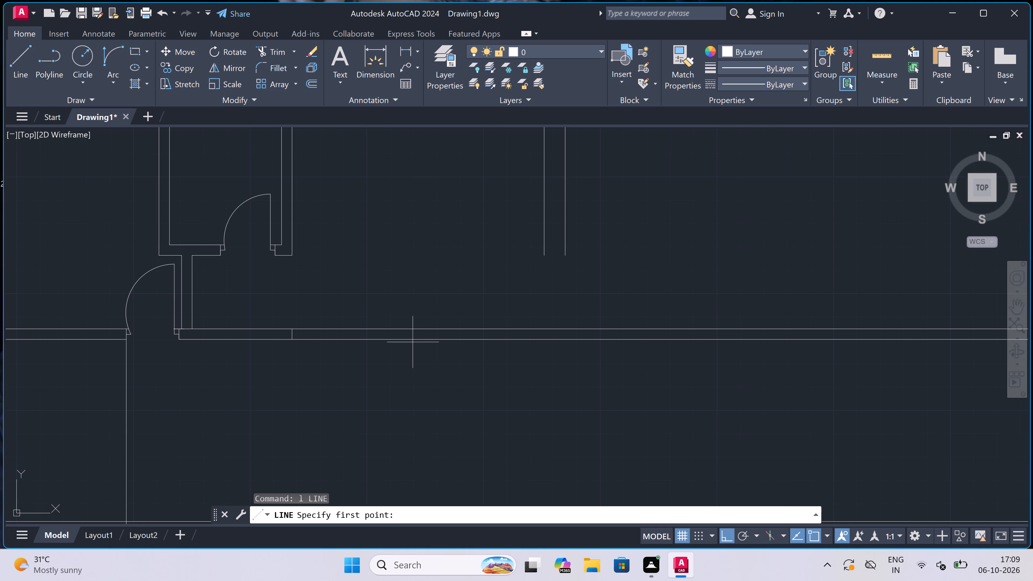
{"action": "scroll", "coordinate": [365, 341], "scroll_direction": "up", "scroll_amount": 1}
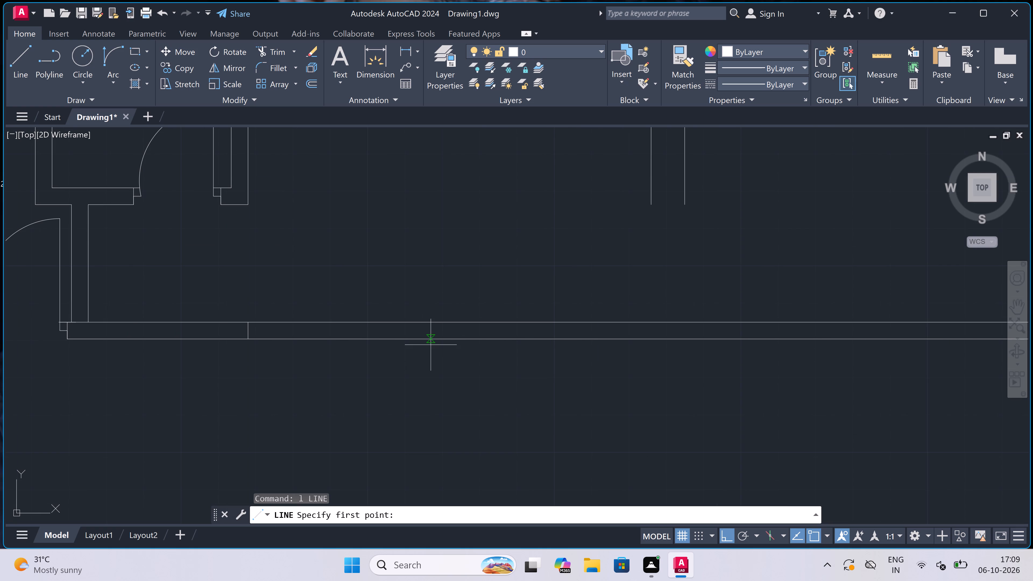
{"action": "left_click", "coordinate": [407, 340]}
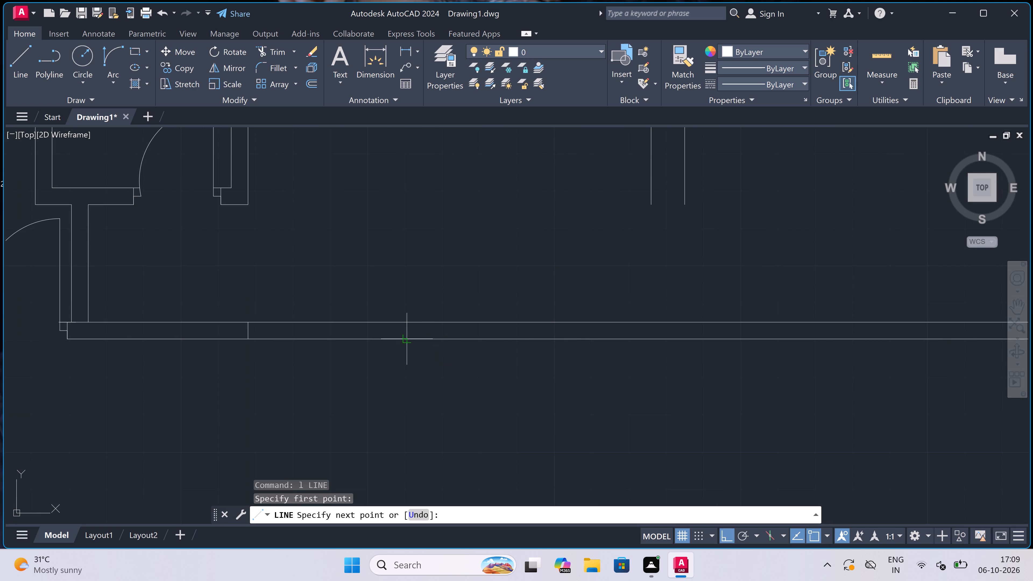
{"action": "left_click", "coordinate": [403, 326]}
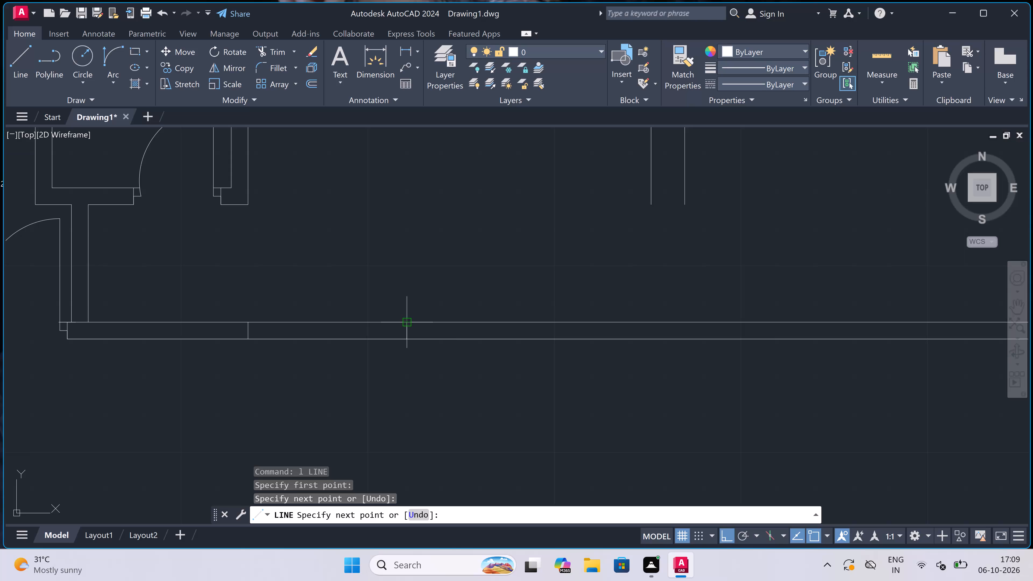
{"action": "key", "text": "Escape"}
Trim both lines of the upper long partition between the two new cross lines to leave an opening.
{"action": "type", "text": "tr"}
{"action": "key", "text": "space"}
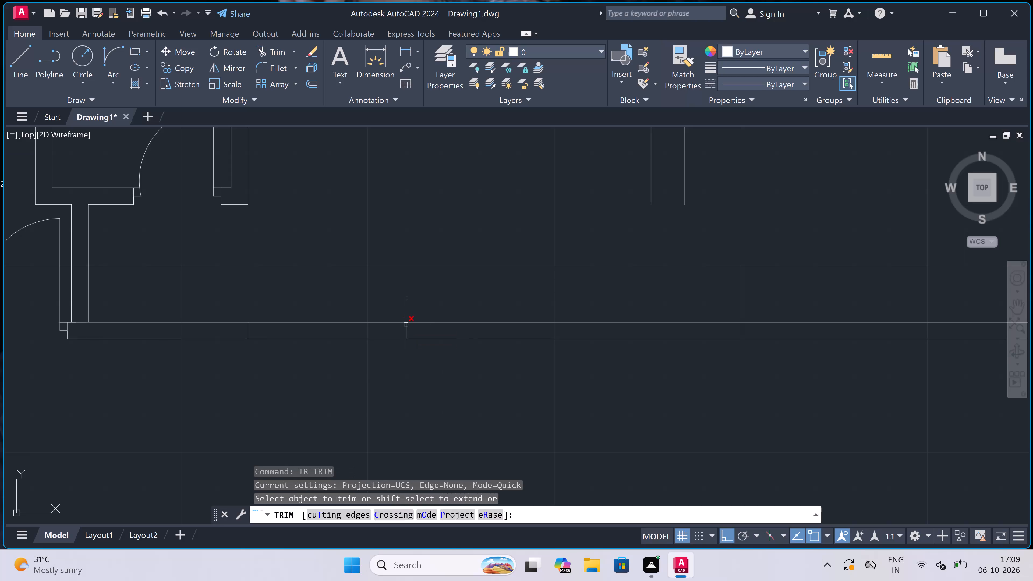
{"action": "left_click", "coordinate": [381, 282]}
{"action": "left_click", "coordinate": [354, 357]}
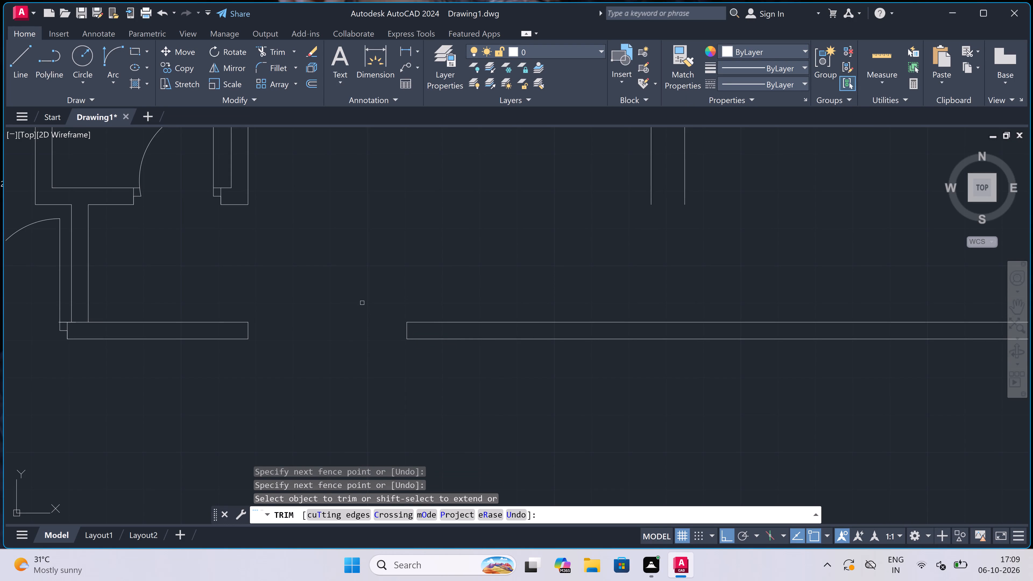
{"action": "scroll", "coordinate": [378, 277], "scroll_direction": "down", "scroll_amount": 3}
{"action": "scroll", "coordinate": [432, 284], "scroll_direction": "up", "scroll_amount": 3}
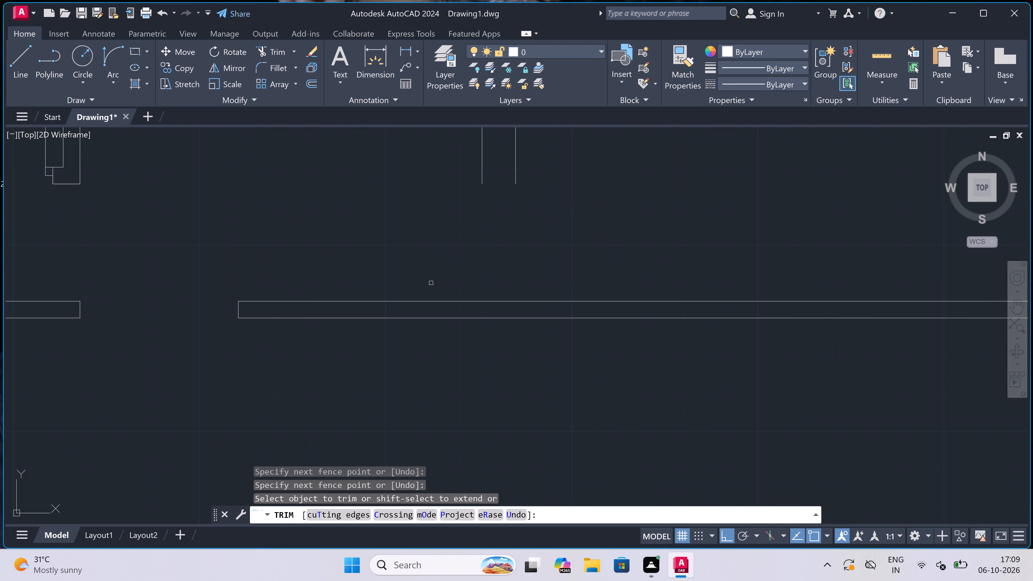
{"action": "scroll", "coordinate": [431, 283], "scroll_direction": "down", "scroll_amount": 2}
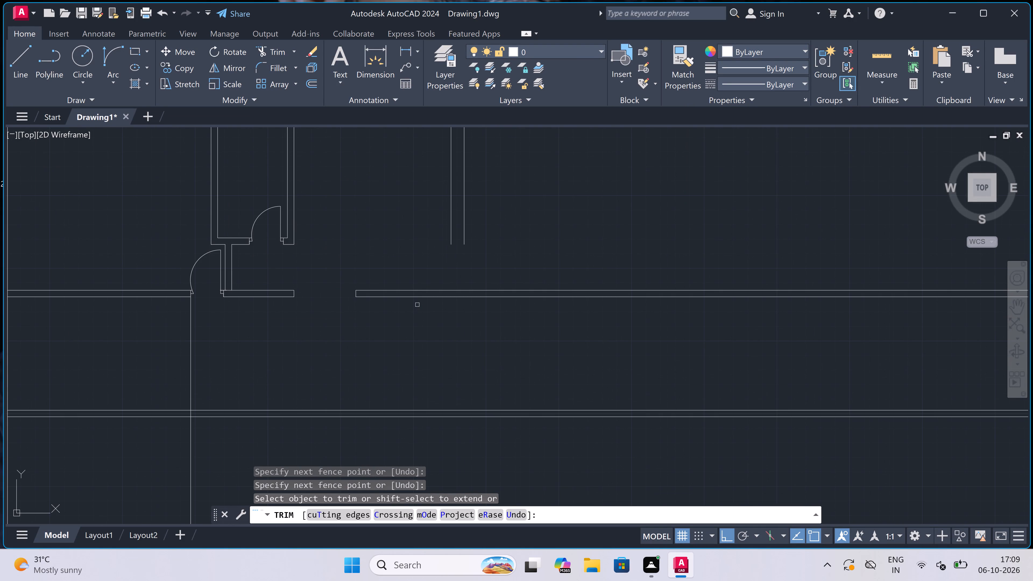
{"action": "key", "text": "Escape"}
Extend both lines of the right outer wall down through the upper long partition to the lower long partition.
{"action": "type", "text": "ex"}
{"action": "key", "text": "space"}
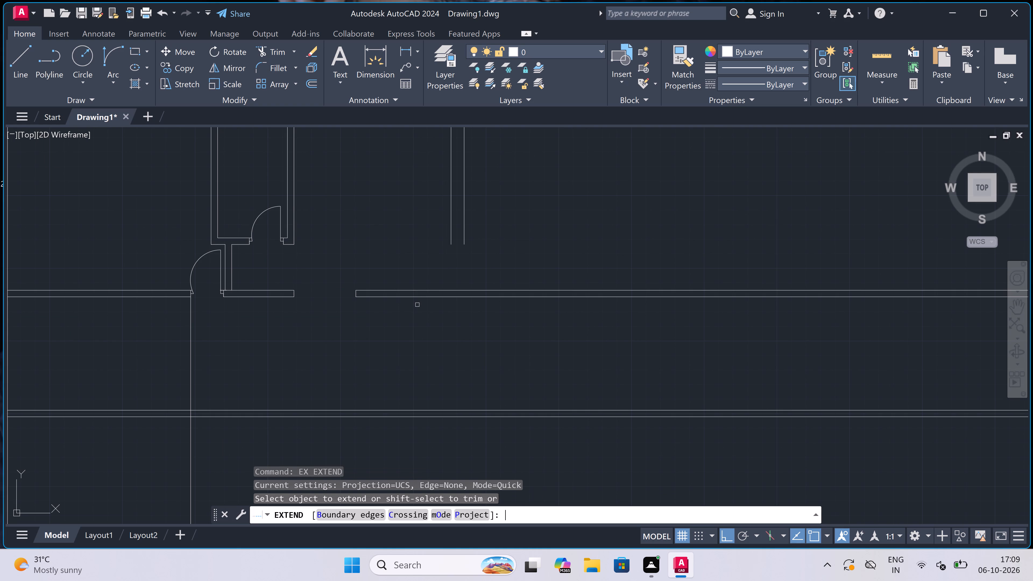
{"action": "scroll", "coordinate": [413, 298], "scroll_direction": "down", "scroll_amount": 2}
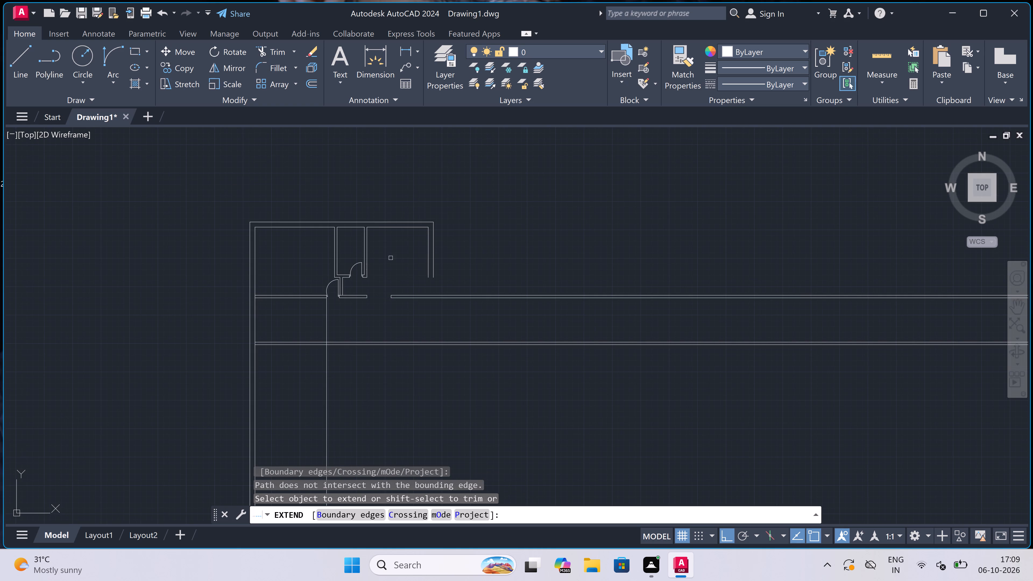
{"action": "left_click", "coordinate": [390, 254]}
{"action": "left_click", "coordinate": [516, 256]}
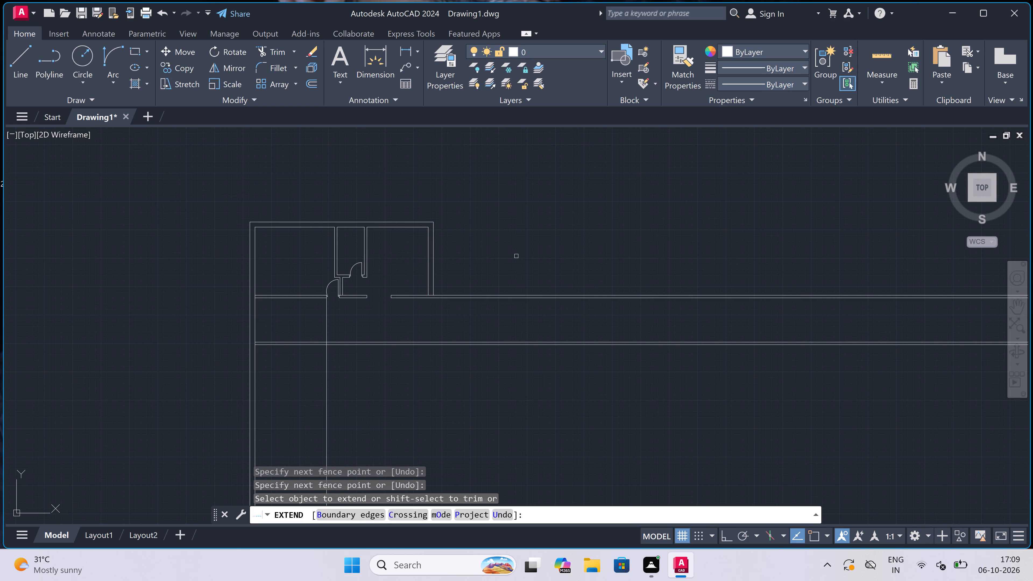
{"action": "left_click", "coordinate": [516, 255]}
{"action": "left_click", "coordinate": [410, 268]}
{"action": "double_click", "coordinate": [410, 268]}
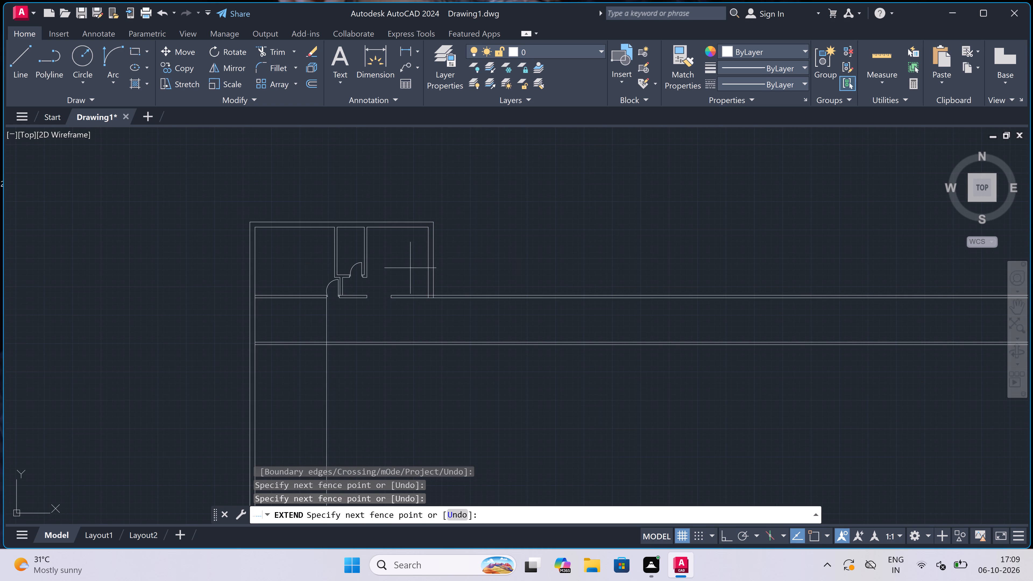
{"action": "left_click", "coordinate": [512, 294]}
{"action": "left_click", "coordinate": [470, 328]}
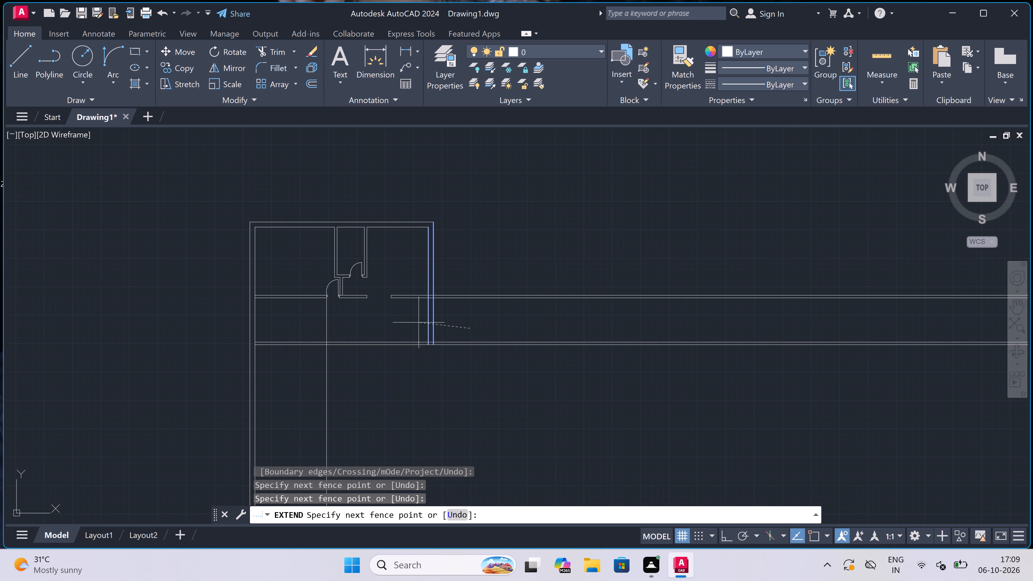
{"action": "left_click", "coordinate": [412, 324]}
{"action": "scroll", "coordinate": [412, 325], "scroll_direction": "down", "scroll_amount": 2}
{"action": "scroll", "coordinate": [391, 323], "scroll_direction": "up", "scroll_amount": 2}
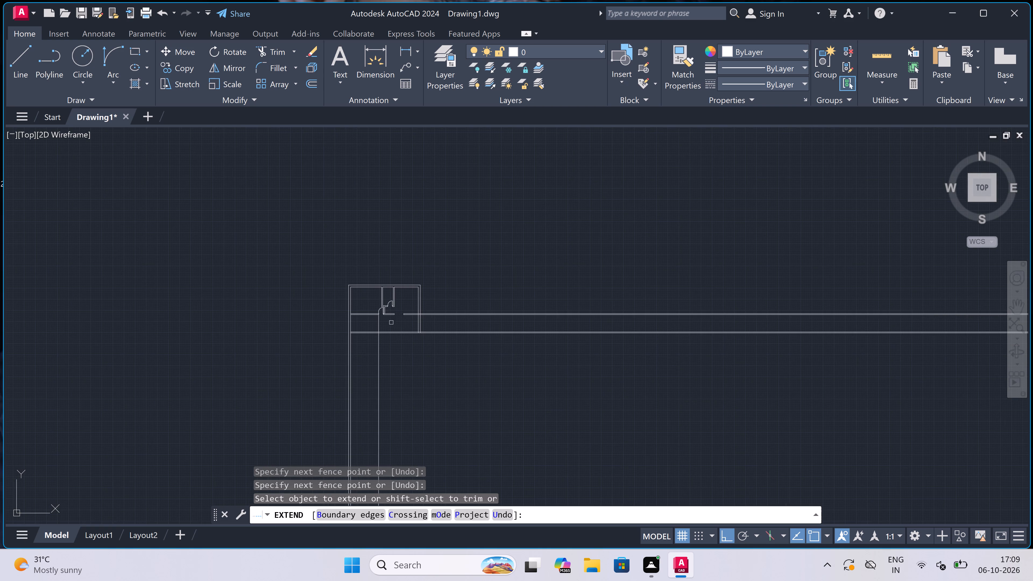
{"action": "scroll", "coordinate": [391, 323], "scroll_direction": "up", "scroll_amount": 3}
{"action": "scroll", "coordinate": [391, 323], "scroll_direction": "down", "scroll_amount": 2}
{"action": "key", "text": "Escape"}
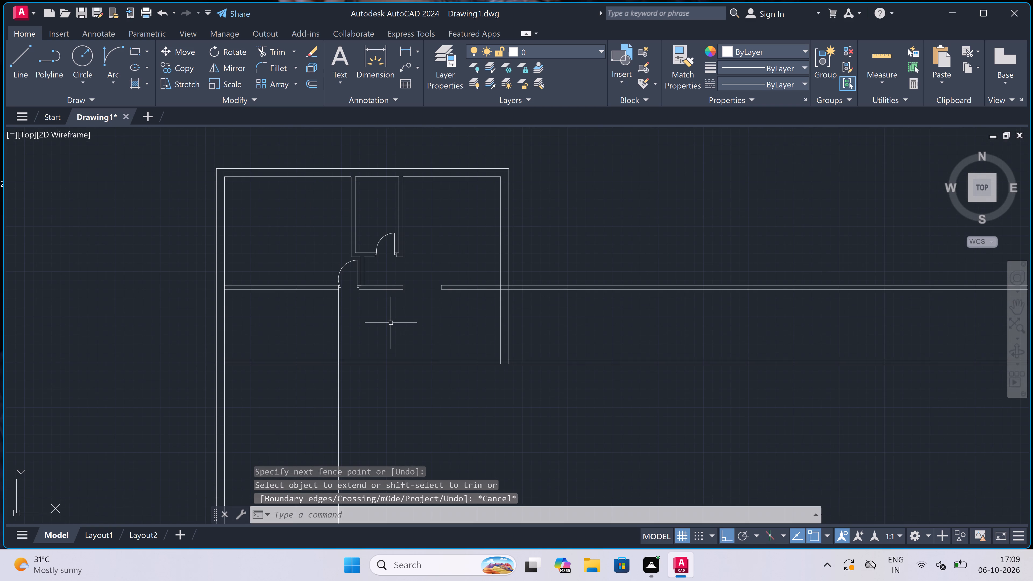
Examine the area between the two long partitions near the left outer wall and the long vertical jamb line.
{"action": "scroll", "coordinate": [391, 322], "scroll_direction": "down", "scroll_amount": 1}
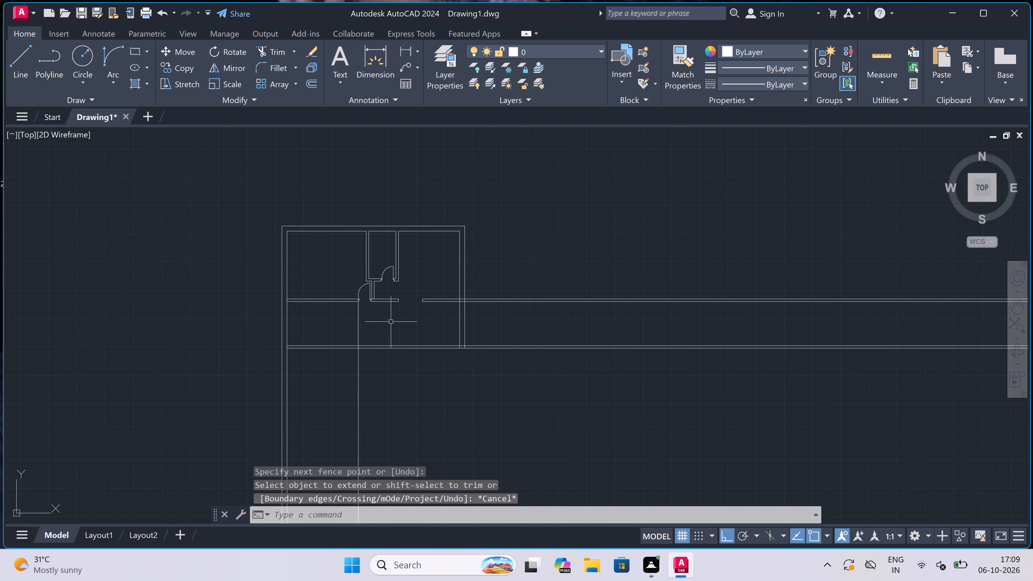
{"action": "scroll", "coordinate": [391, 322], "scroll_direction": "down", "scroll_amount": 2}
{"action": "scroll", "coordinate": [347, 314], "scroll_direction": "up", "scroll_amount": 3}
{"action": "scroll", "coordinate": [451, 338], "scroll_direction": "down", "scroll_amount": 1}
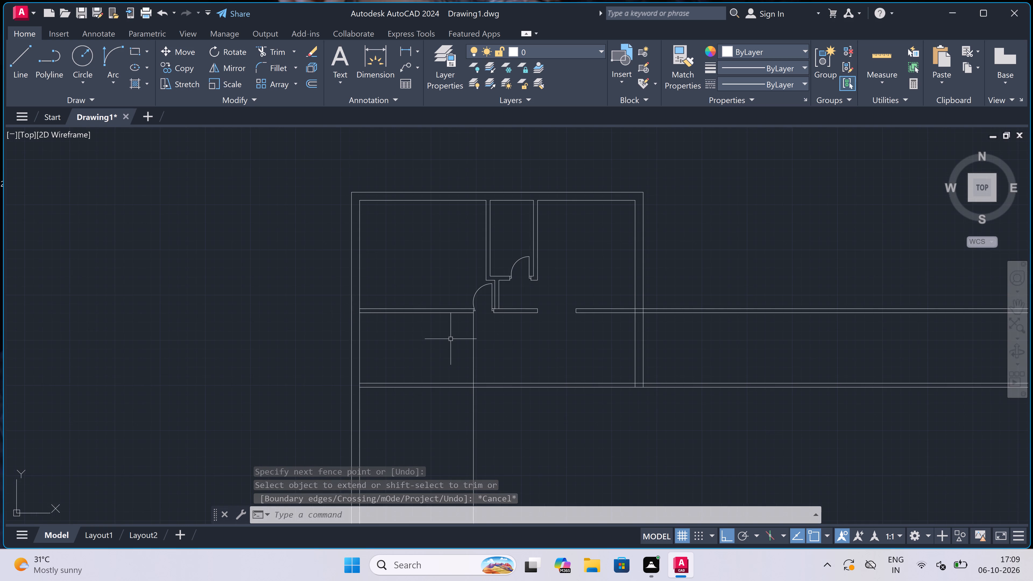
{"action": "scroll", "coordinate": [451, 338], "scroll_direction": "down", "scroll_amount": 1}
{"action": "scroll", "coordinate": [421, 342], "scroll_direction": "up", "scroll_amount": 4}
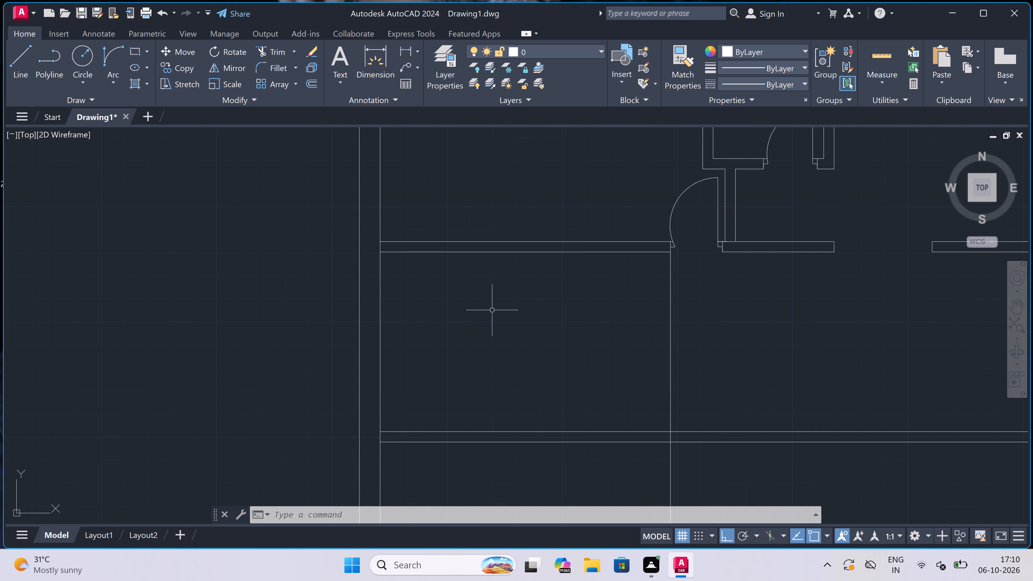
{"action": "scroll", "coordinate": [492, 310], "scroll_direction": "down", "scroll_amount": 2}
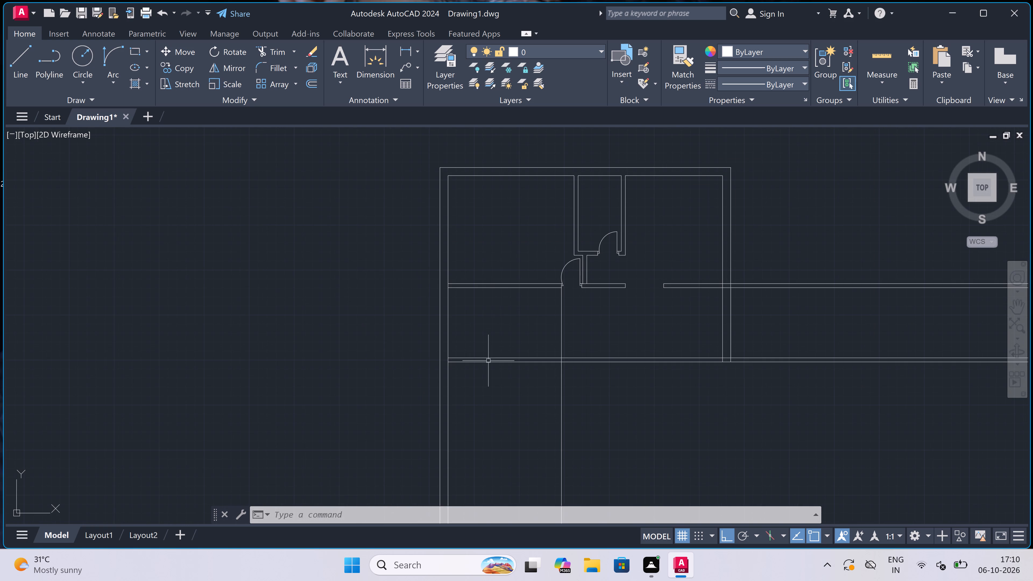
{"action": "scroll", "coordinate": [481, 390], "scroll_direction": "up", "scroll_amount": 2}
{"action": "scroll", "coordinate": [503, 350], "scroll_direction": "down", "scroll_amount": 1}
{"action": "scroll", "coordinate": [596, 290], "scroll_direction": "up", "scroll_amount": 2}
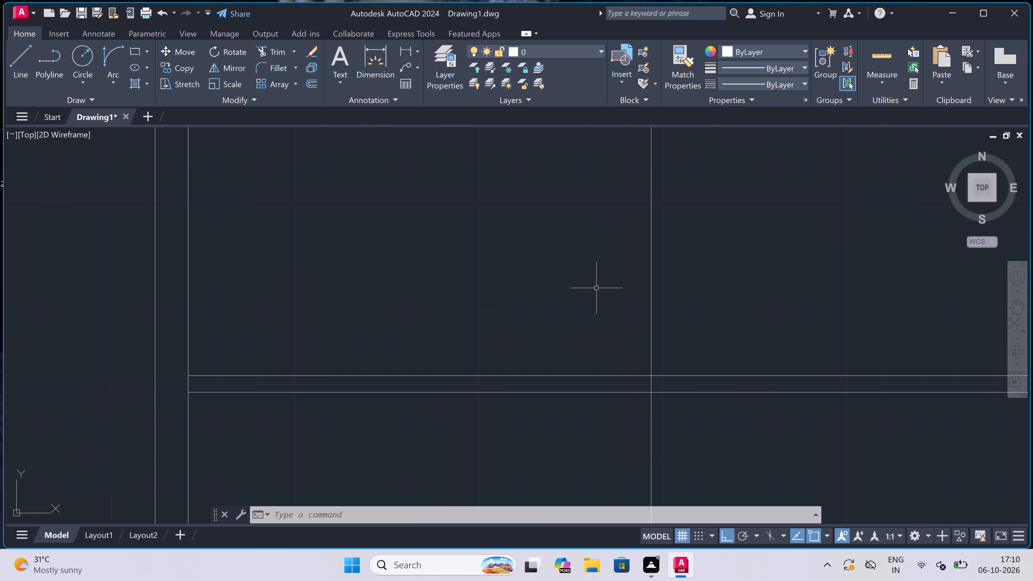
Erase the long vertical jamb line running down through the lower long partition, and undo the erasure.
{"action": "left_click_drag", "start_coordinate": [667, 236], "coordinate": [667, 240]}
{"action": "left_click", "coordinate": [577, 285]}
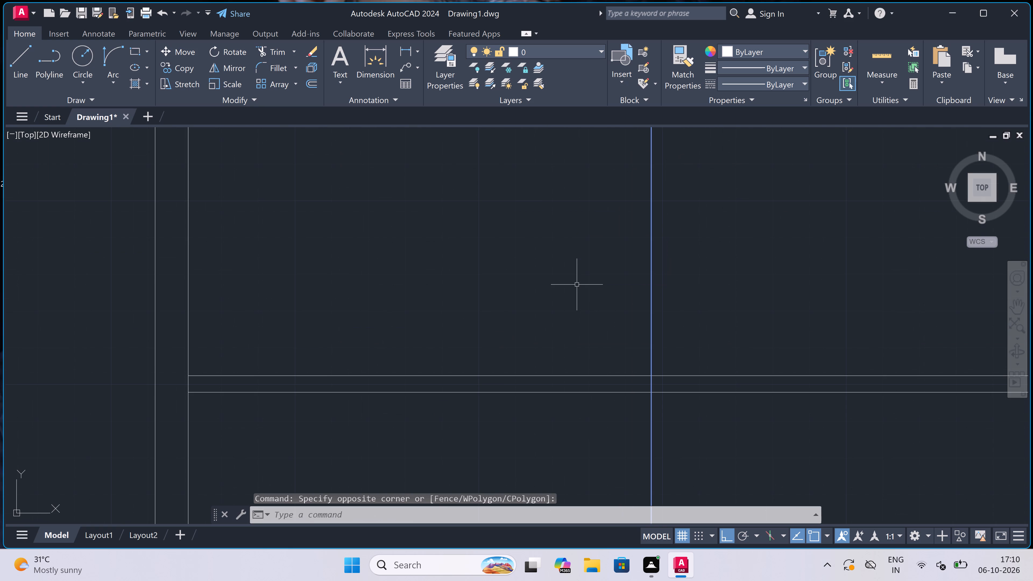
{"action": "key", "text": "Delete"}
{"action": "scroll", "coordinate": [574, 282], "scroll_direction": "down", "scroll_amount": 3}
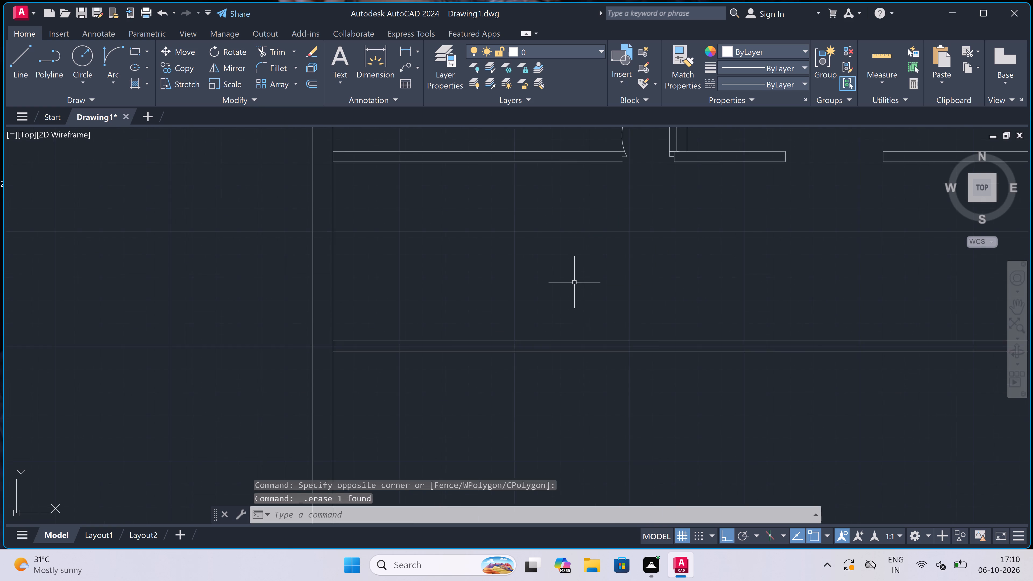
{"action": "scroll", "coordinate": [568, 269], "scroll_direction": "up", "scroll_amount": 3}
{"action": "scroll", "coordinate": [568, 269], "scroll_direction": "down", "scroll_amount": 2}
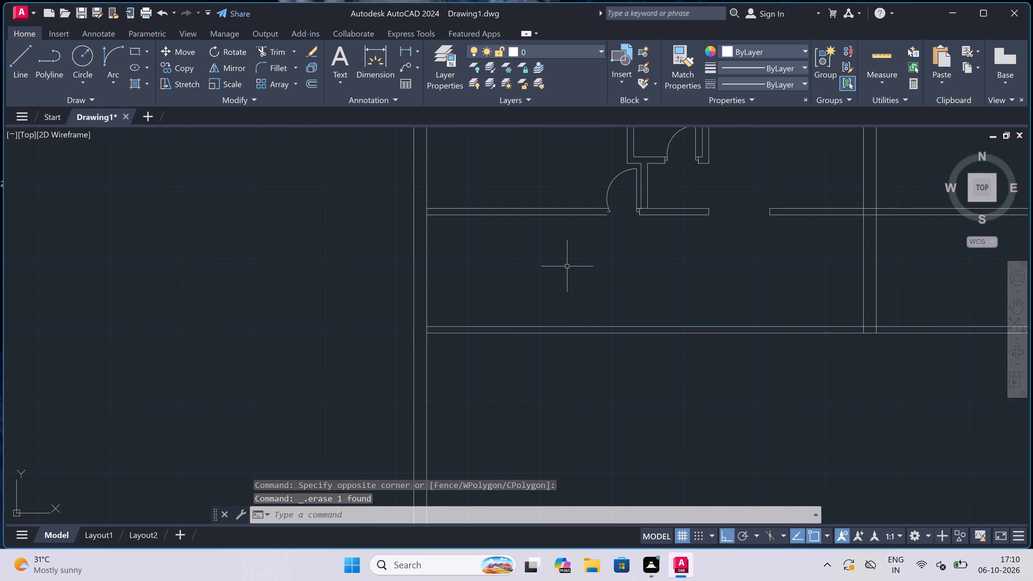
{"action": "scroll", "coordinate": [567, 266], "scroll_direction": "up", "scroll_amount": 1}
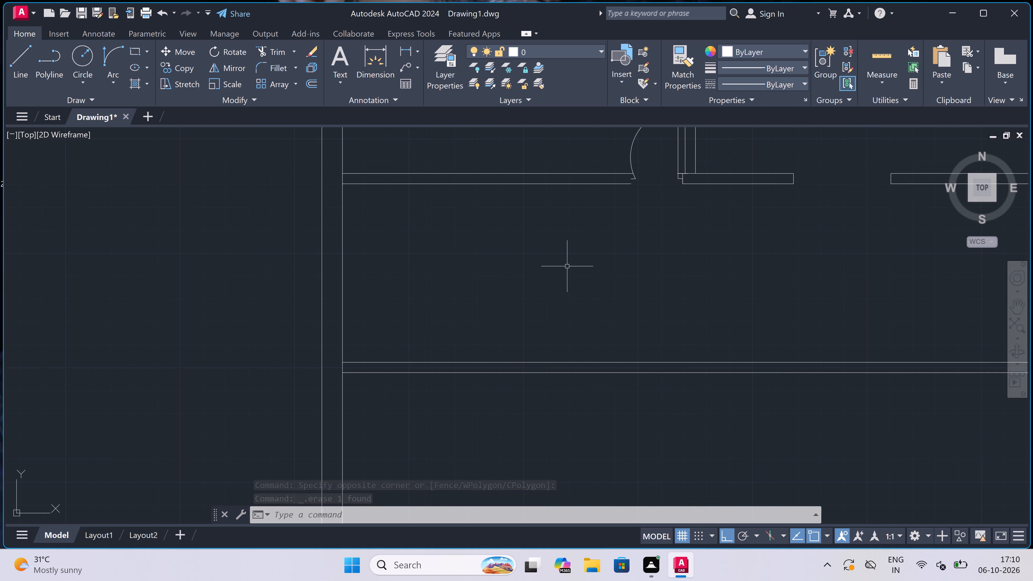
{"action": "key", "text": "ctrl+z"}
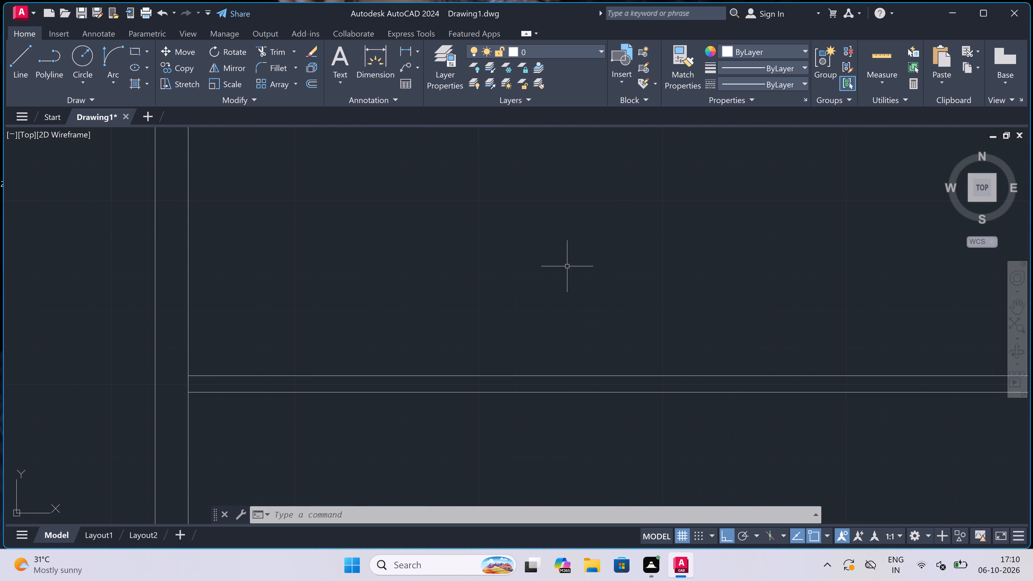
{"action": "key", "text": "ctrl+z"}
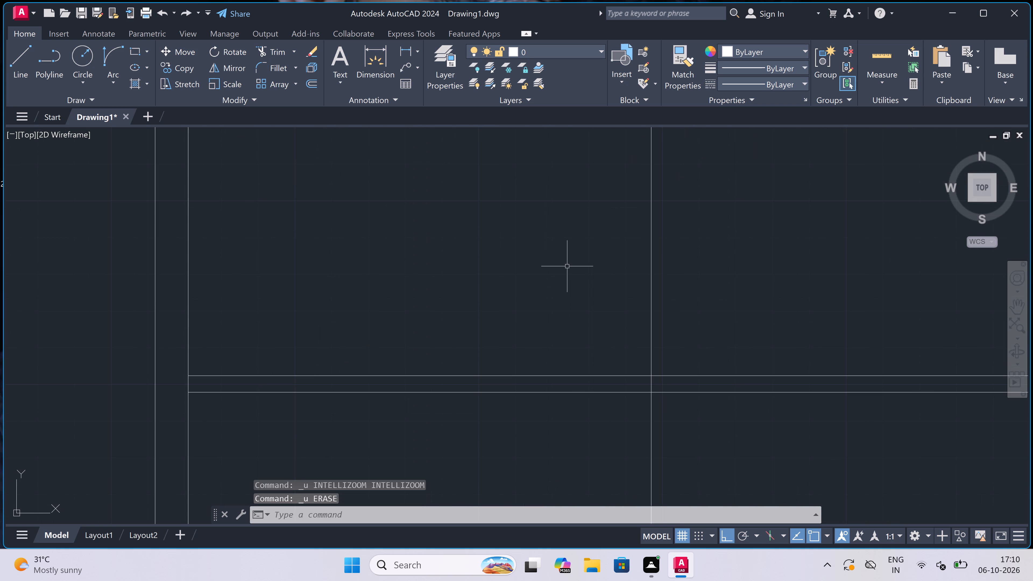
Trim away the long vertical jamb line between the two long partitions, inside the lower partition and below it.
{"action": "scroll", "coordinate": [567, 266], "scroll_direction": "down", "scroll_amount": 2}
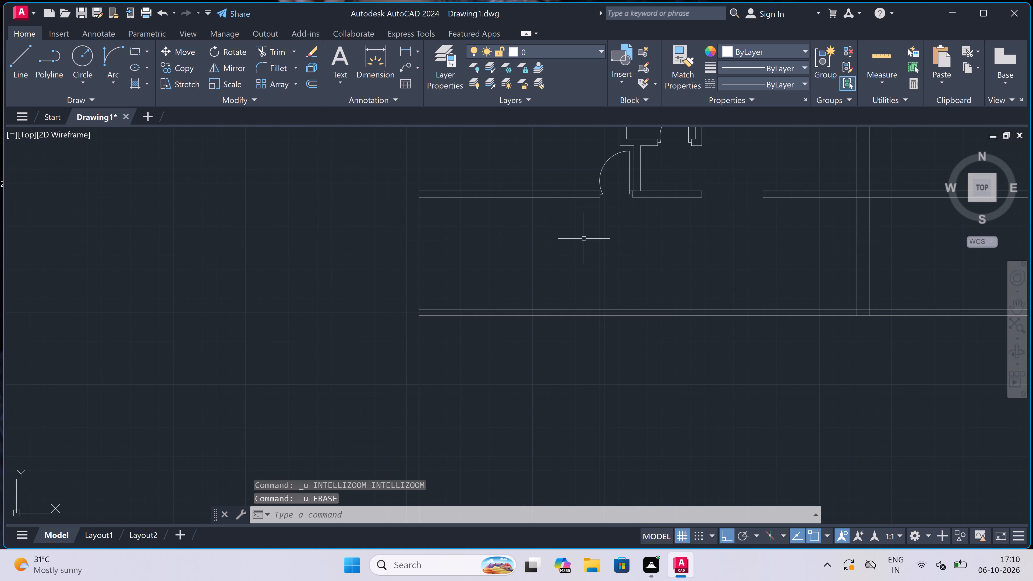
{"action": "type", "text": "tr"}
{"action": "key", "text": "space"}
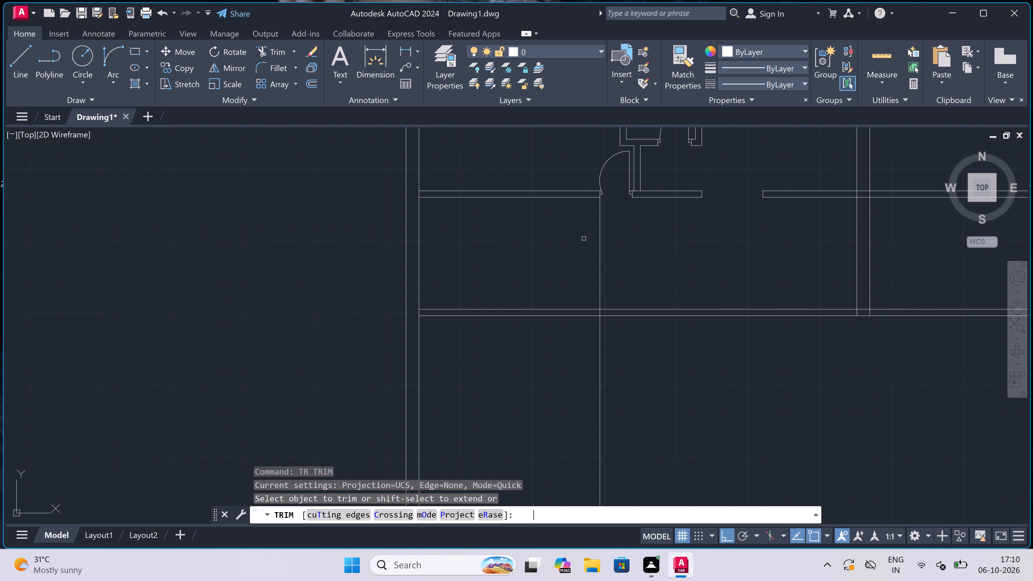
{"action": "left_click", "coordinate": [599, 246]}
{"action": "scroll", "coordinate": [598, 315], "scroll_direction": "up", "scroll_amount": 4}
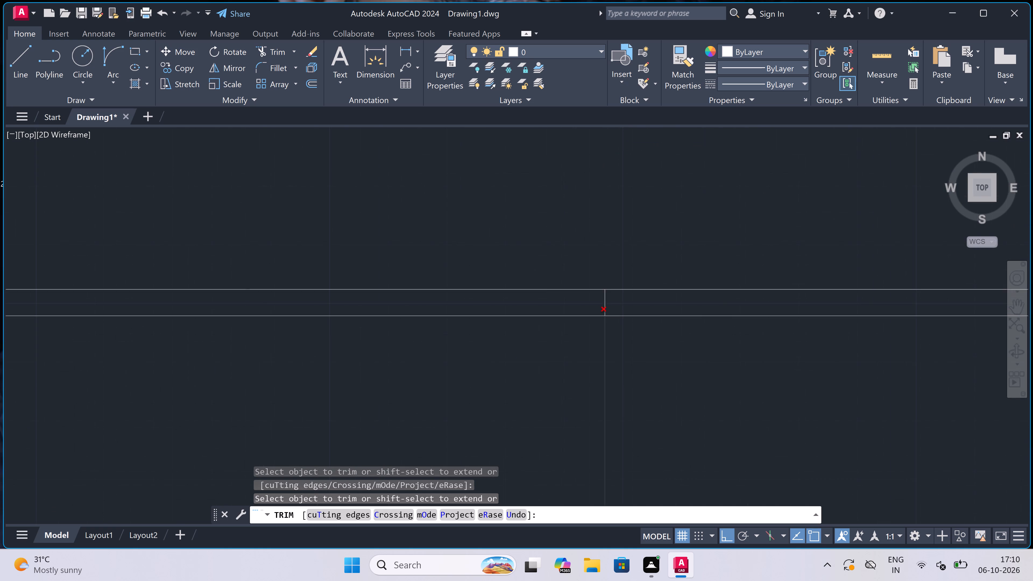
{"action": "left_click", "coordinate": [604, 303]}
{"action": "left_click", "coordinate": [623, 297]}
{"action": "scroll", "coordinate": [623, 296], "scroll_direction": "down", "scroll_amount": 4}
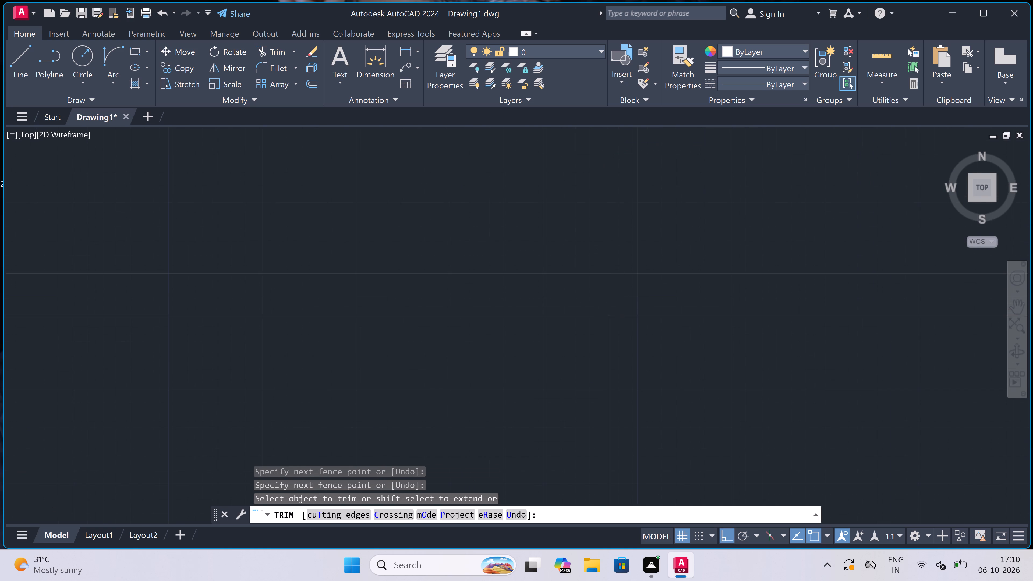
{"action": "left_click", "coordinate": [622, 343]}
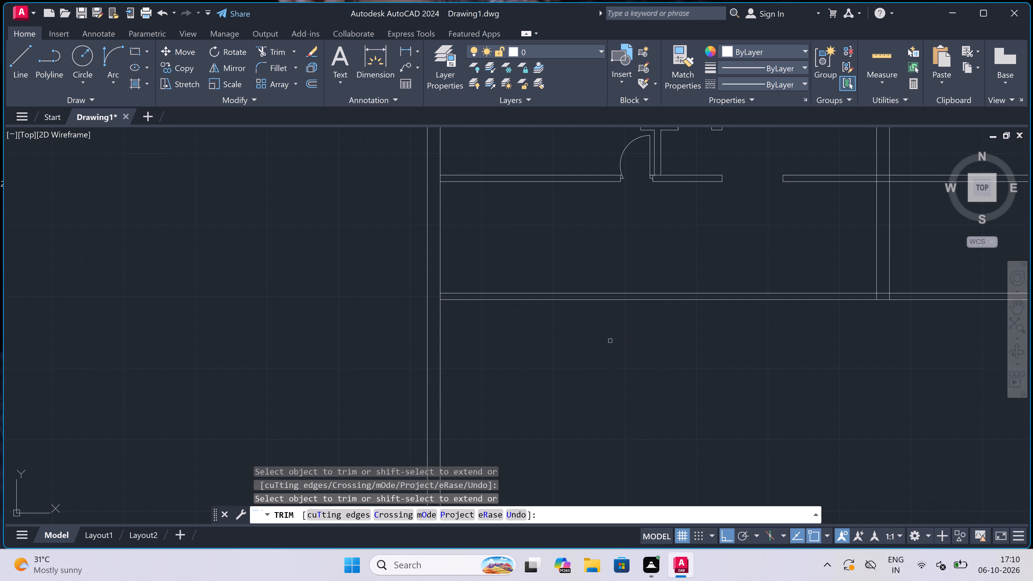
{"action": "scroll", "coordinate": [603, 341], "scroll_direction": "down", "scroll_amount": 2}
{"action": "scroll", "coordinate": [599, 336], "scroll_direction": "up", "scroll_amount": 3}
{"action": "scroll", "coordinate": [600, 335], "scroll_direction": "down", "scroll_amount": 3}
{"action": "scroll", "coordinate": [603, 293], "scroll_direction": "up", "scroll_amount": 1}
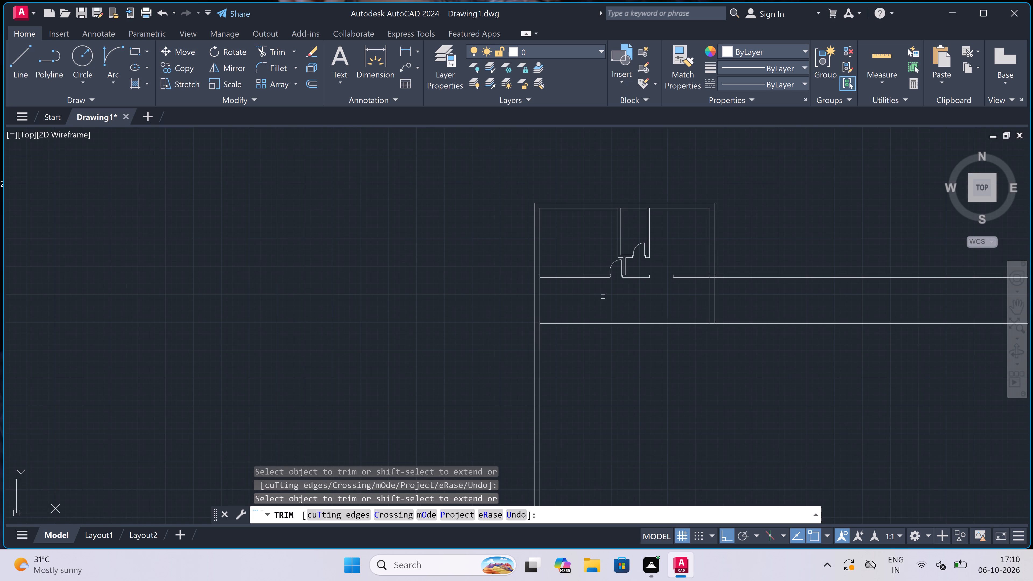
{"action": "scroll", "coordinate": [603, 293], "scroll_direction": "up", "scroll_amount": 2}
{"action": "scroll", "coordinate": [603, 293], "scroll_direction": "down", "scroll_amount": 1}
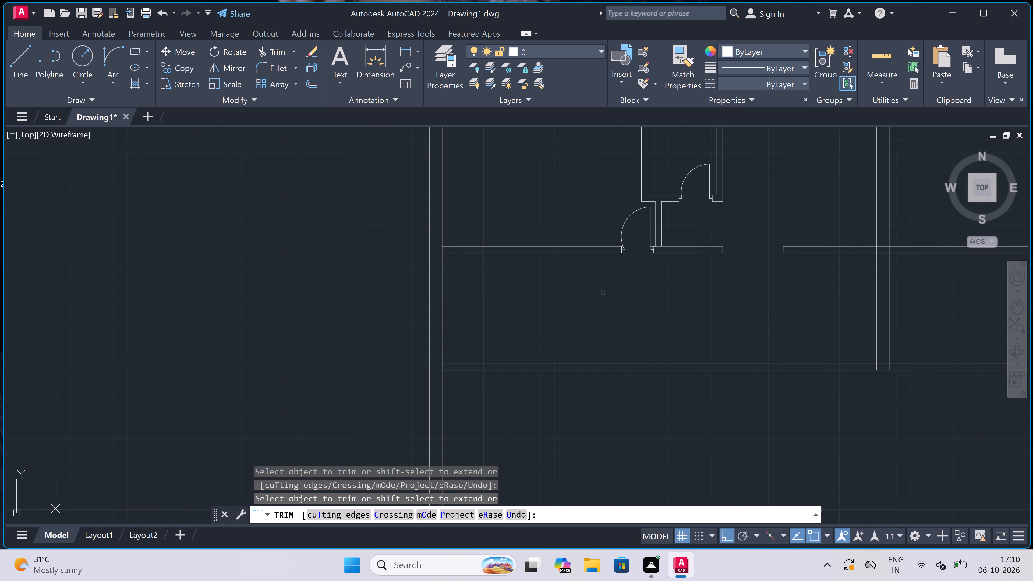
{"action": "key", "text": "Escape"}
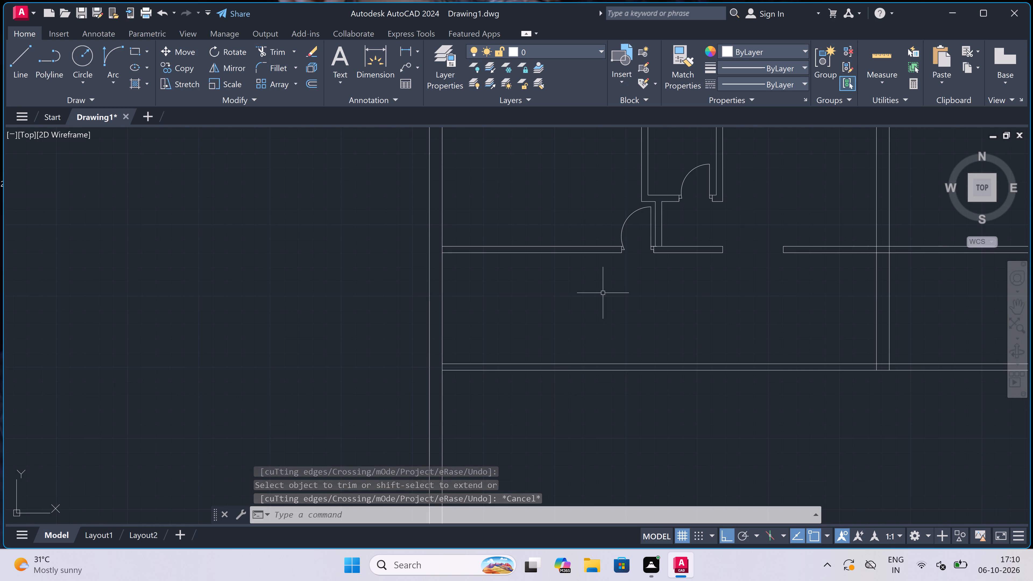
Draw a vertical line between the two long partitions just left of the door, continuing from its midpoint to the left outer wall's inner face.
{"action": "type", "text": "l"}
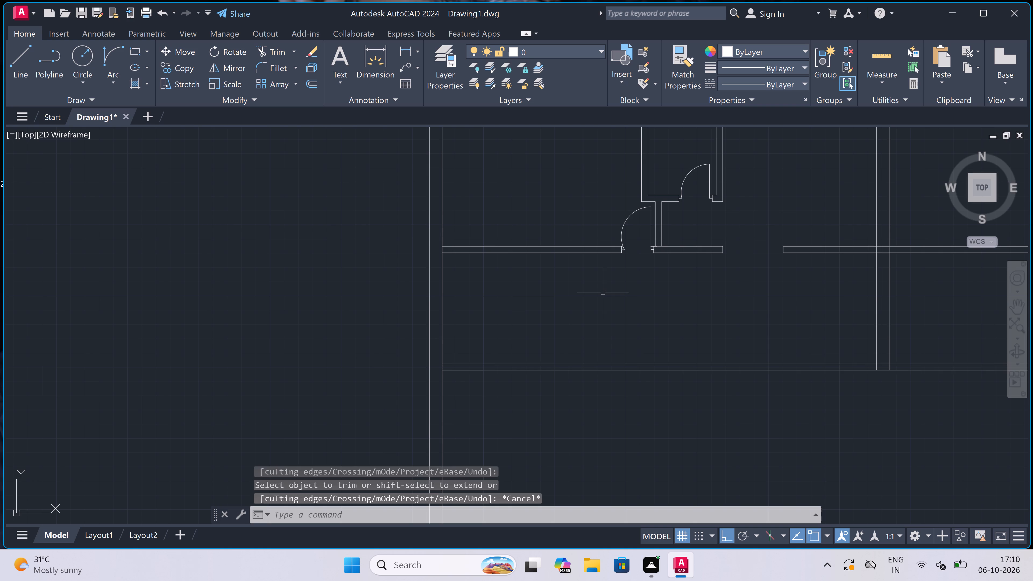
{"action": "key", "text": "space"}
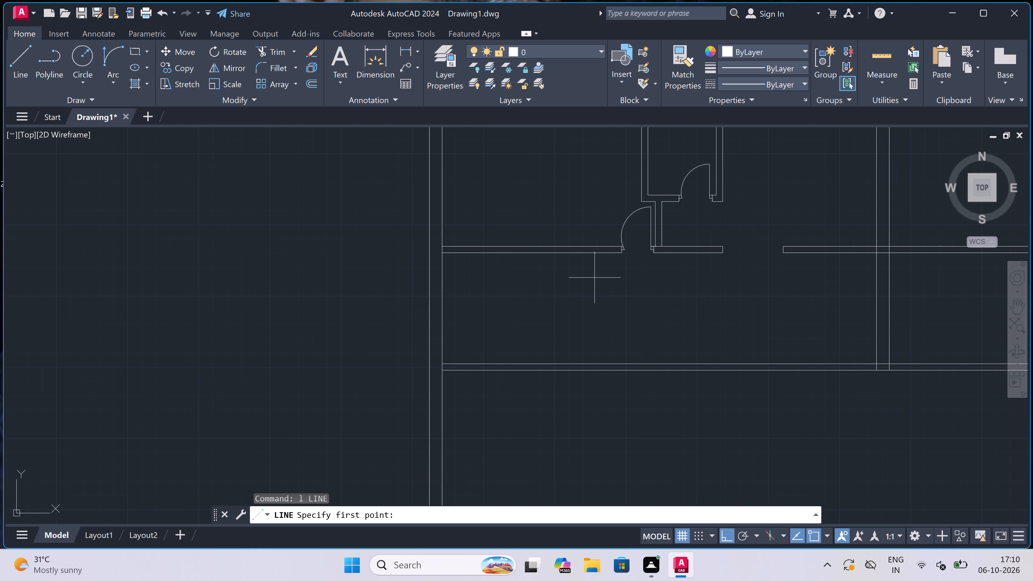
{"action": "scroll", "coordinate": [594, 278], "scroll_direction": "up", "scroll_amount": 1}
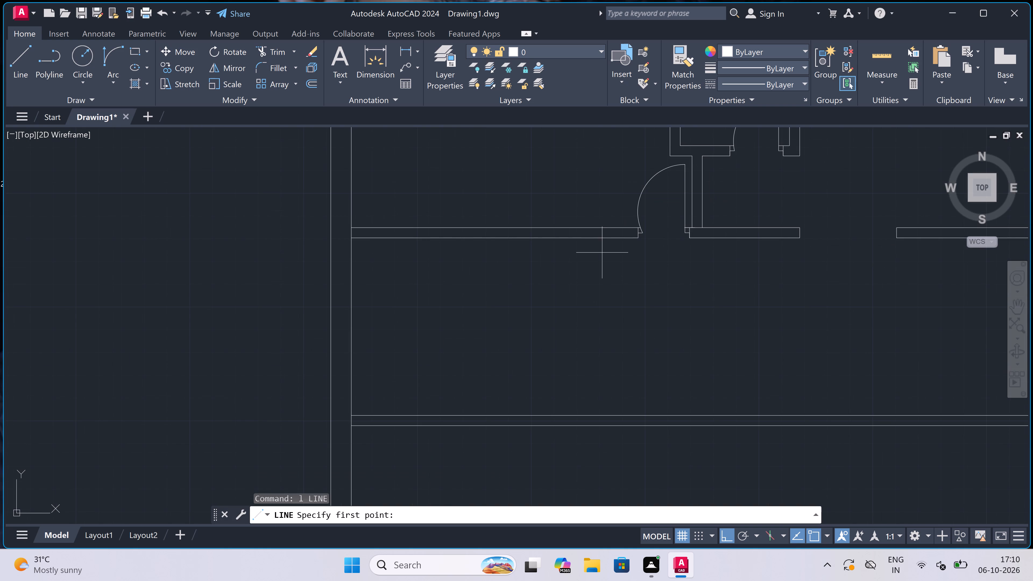
{"action": "left_click", "coordinate": [615, 240]}
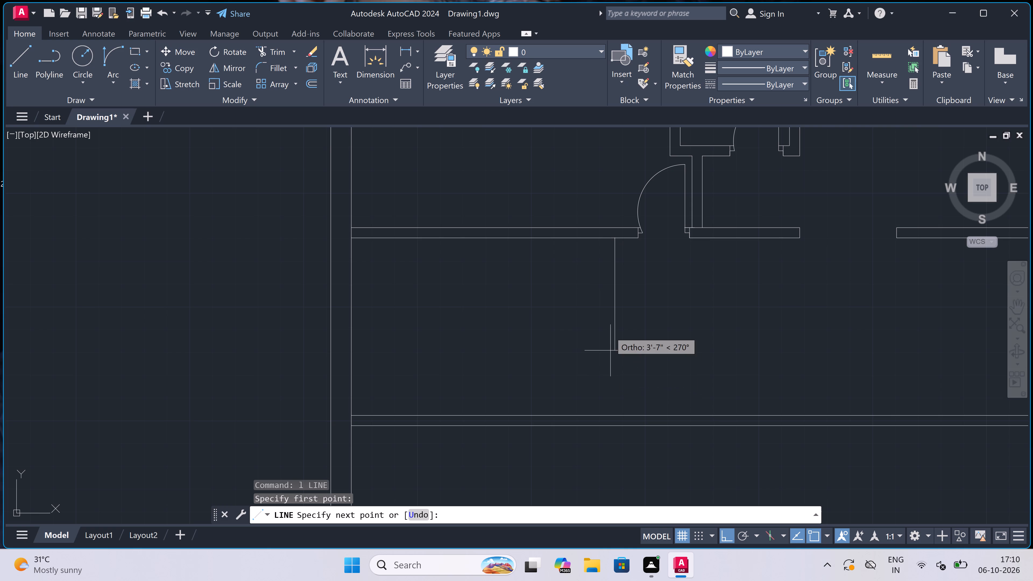
{"action": "left_click", "coordinate": [617, 412]}
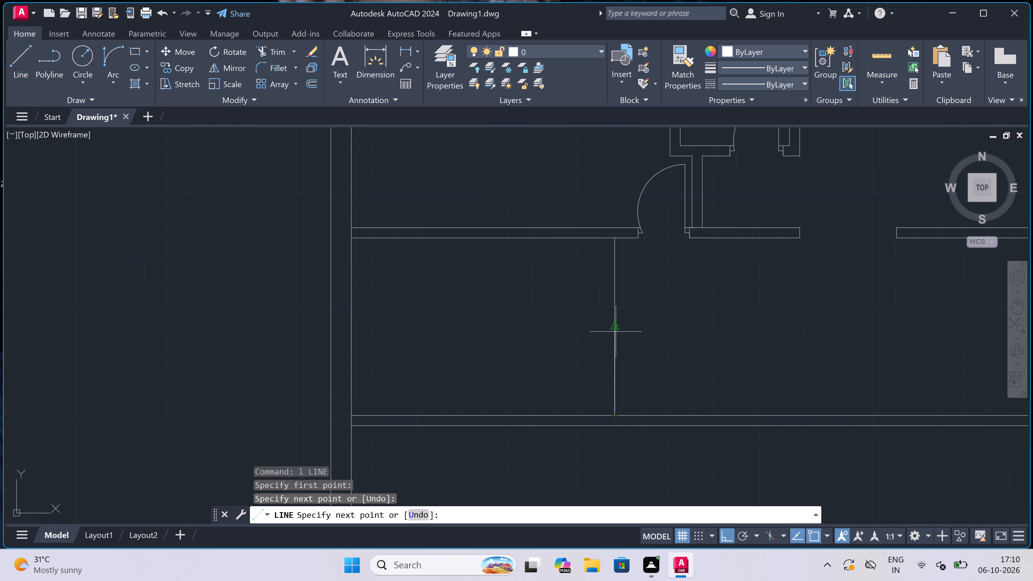
{"action": "left_click", "coordinate": [613, 325]}
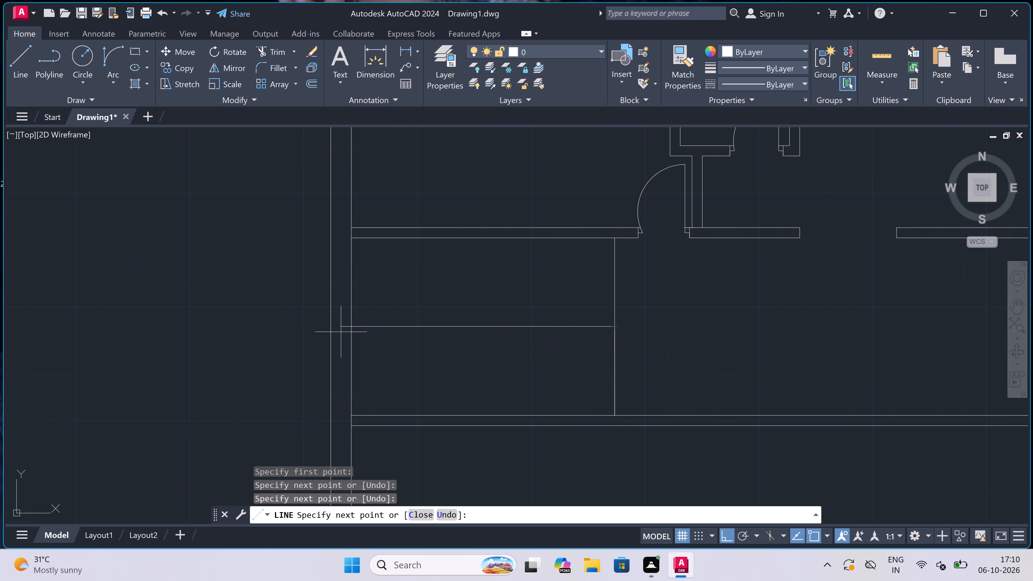
{"action": "left_click", "coordinate": [352, 325]}
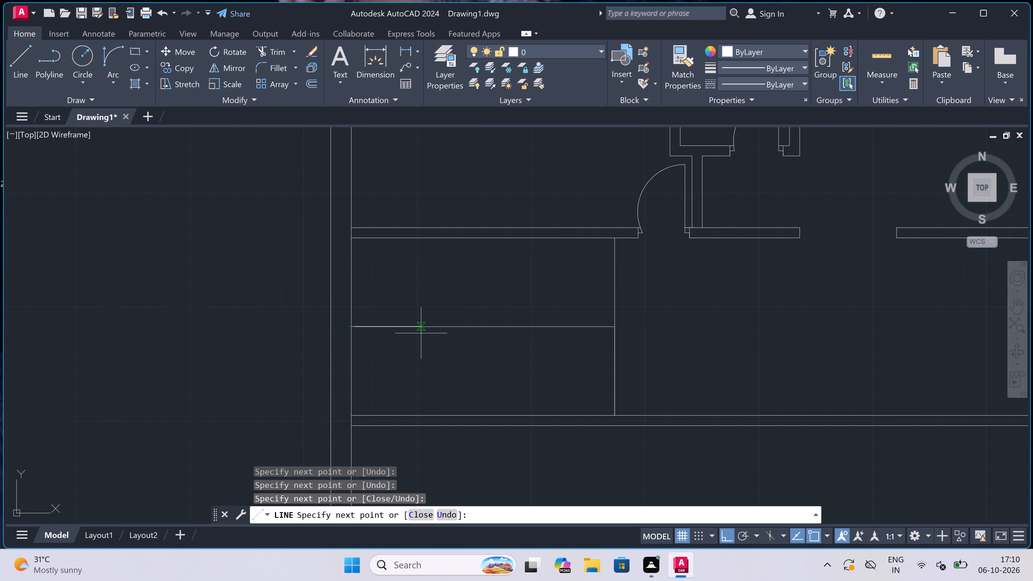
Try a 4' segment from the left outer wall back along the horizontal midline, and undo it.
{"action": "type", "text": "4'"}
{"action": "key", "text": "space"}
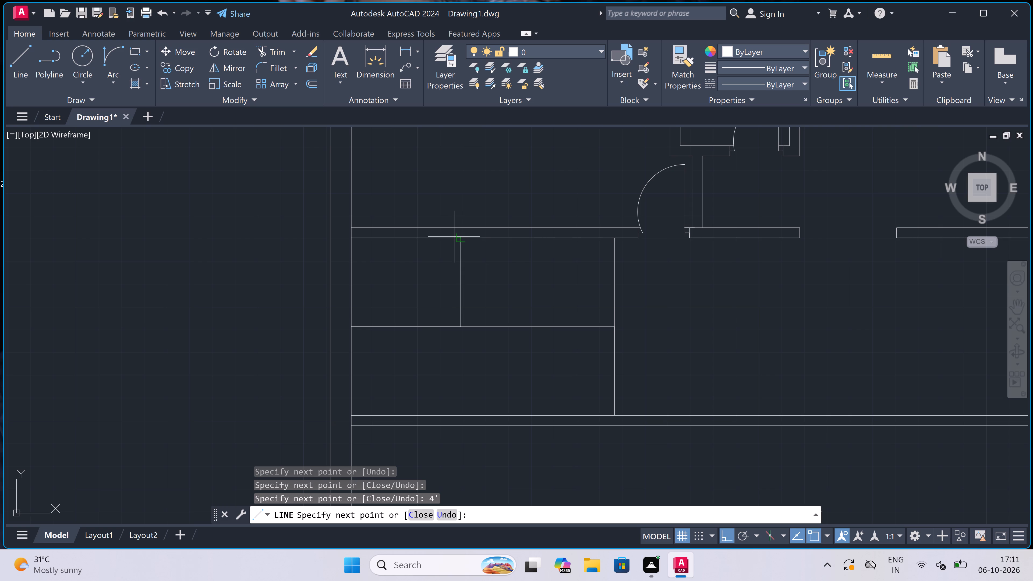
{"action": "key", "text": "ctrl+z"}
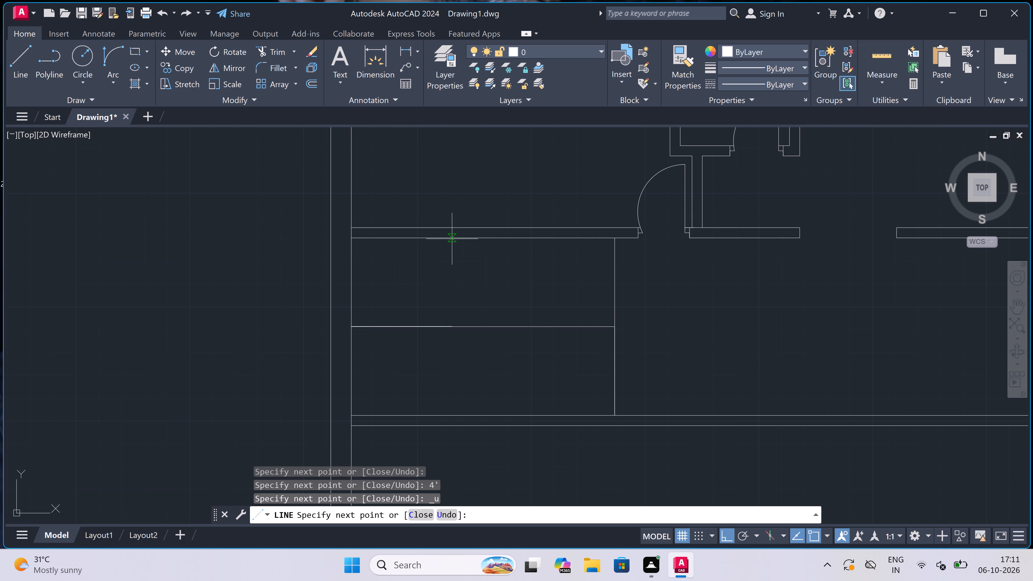
Draw a 3' segment from the left outer wall along the horizontal midline, continuing up to the upper partition and down to the lower one.
{"action": "type", "text": "3'"}
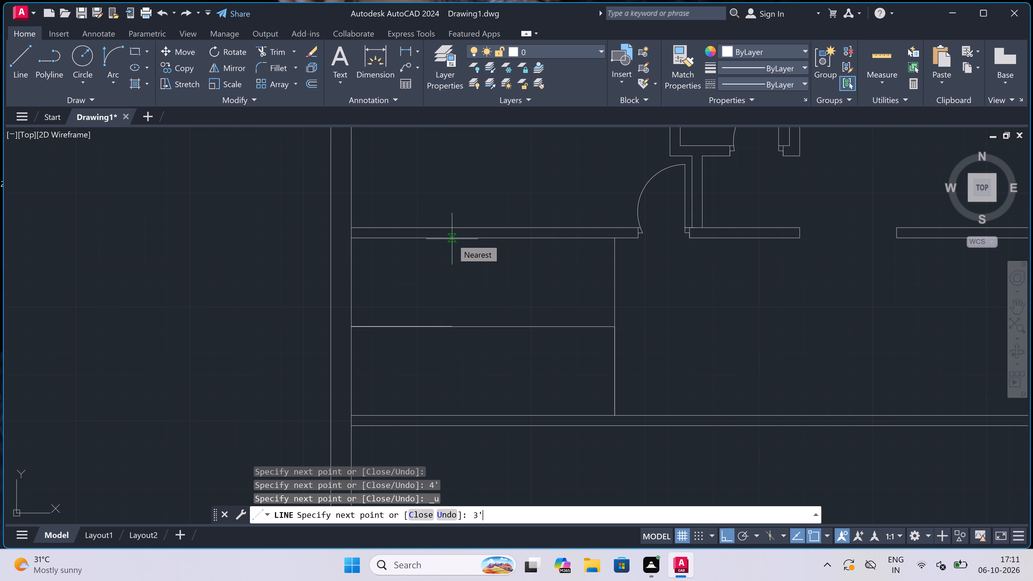
{"action": "key", "text": "space"}
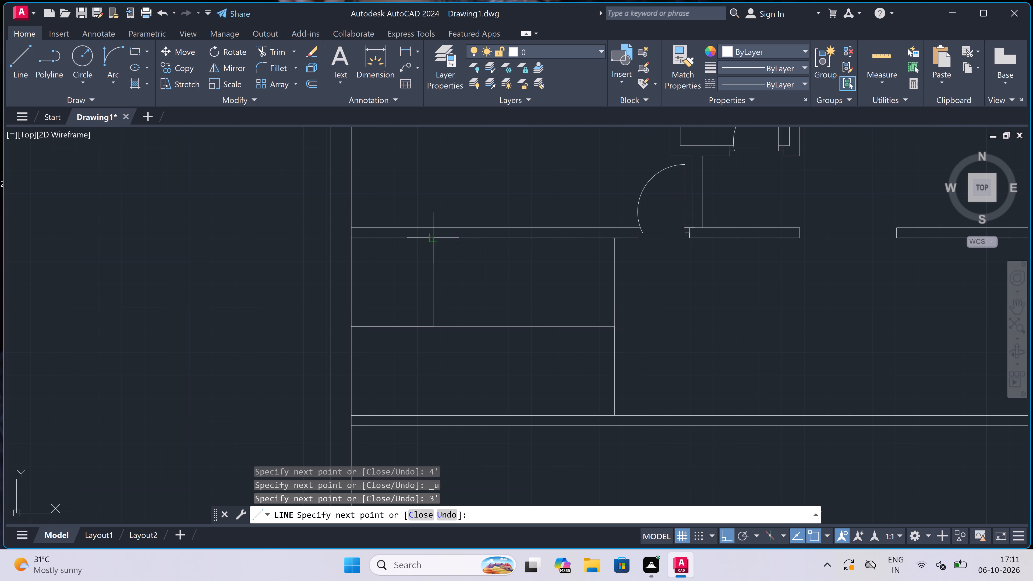
{"action": "left_click", "coordinate": [432, 237]}
{"action": "left_click", "coordinate": [435, 416]}
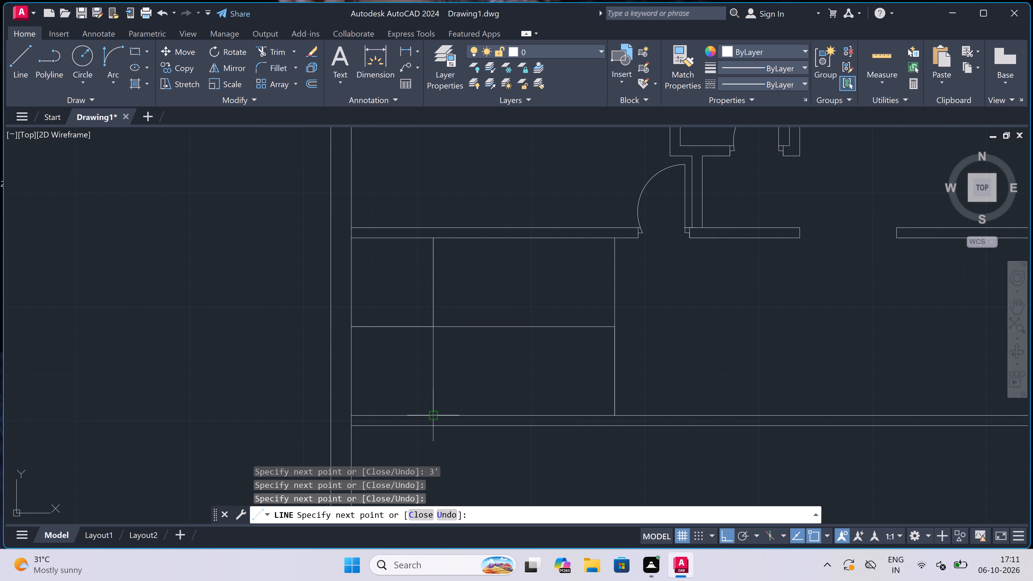
{"action": "key", "text": "Escape"}
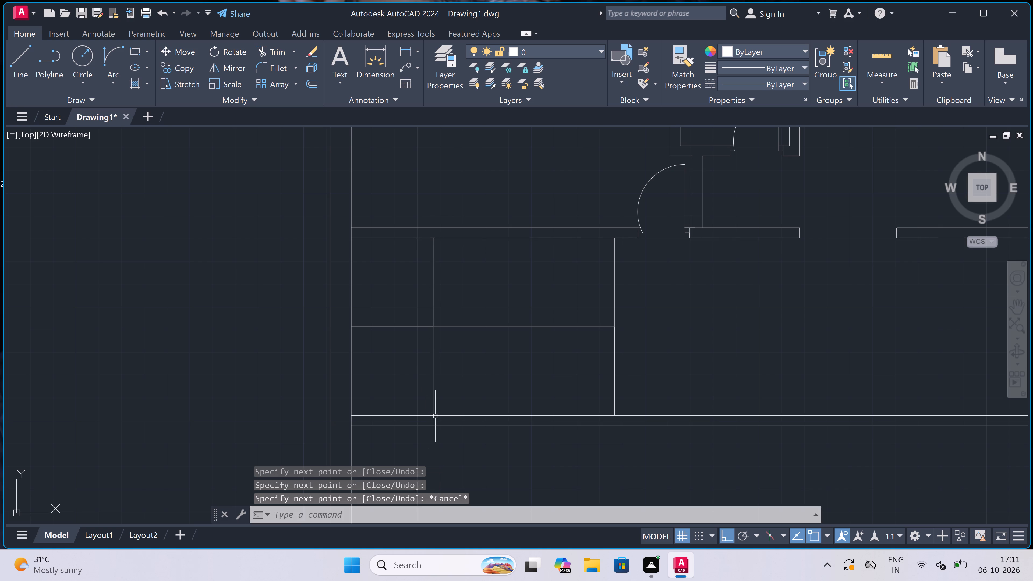
Examine the new vertical and horizontal lines between the two long partitions beside the left outer wall.
{"action": "scroll", "coordinate": [430, 326], "scroll_direction": "up", "scroll_amount": 2}
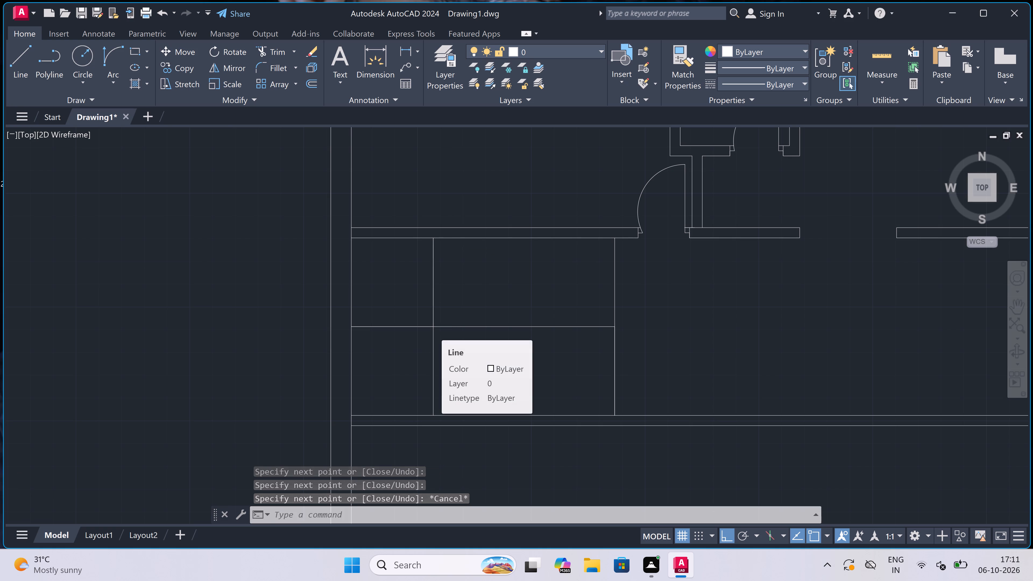
{"action": "scroll", "coordinate": [430, 326], "scroll_direction": "down", "scroll_amount": 3}
{"action": "scroll", "coordinate": [431, 332], "scroll_direction": "up", "scroll_amount": 1}
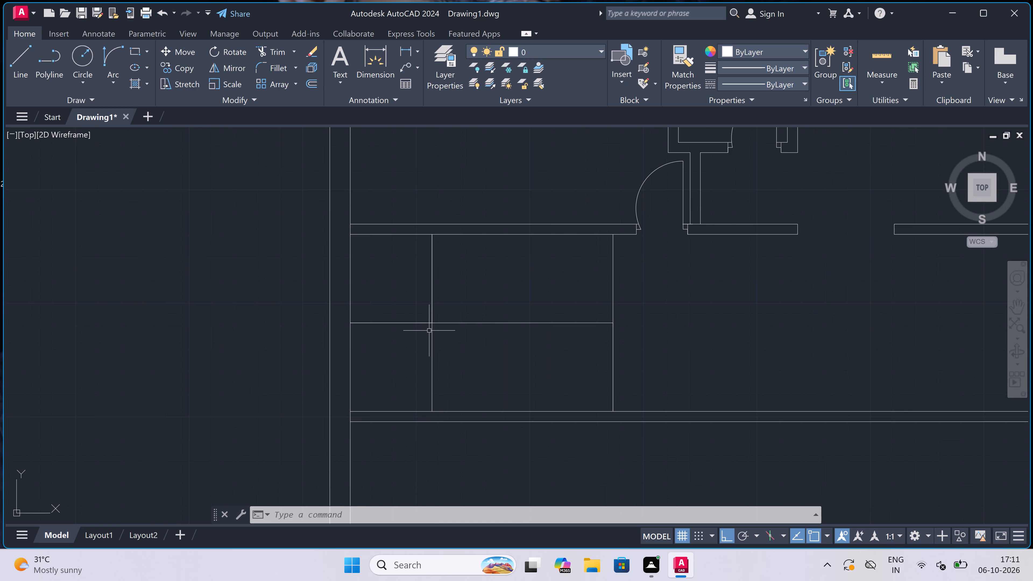
{"action": "scroll", "coordinate": [429, 331], "scroll_direction": "down", "scroll_amount": 1}
{"action": "scroll", "coordinate": [429, 331], "scroll_direction": "up", "scroll_amount": 1}
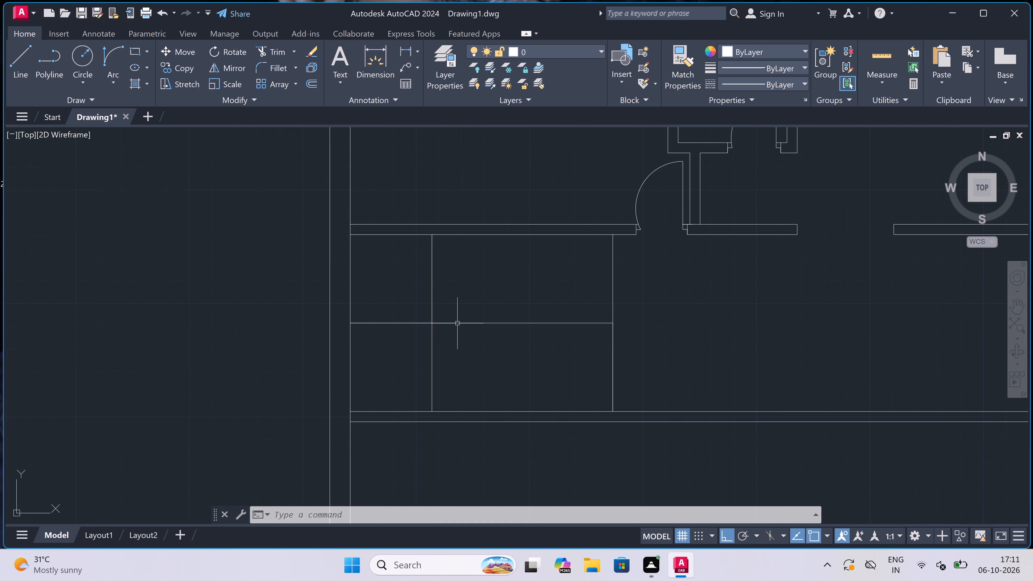
{"action": "scroll", "coordinate": [458, 318], "scroll_direction": "up", "scroll_amount": 1}
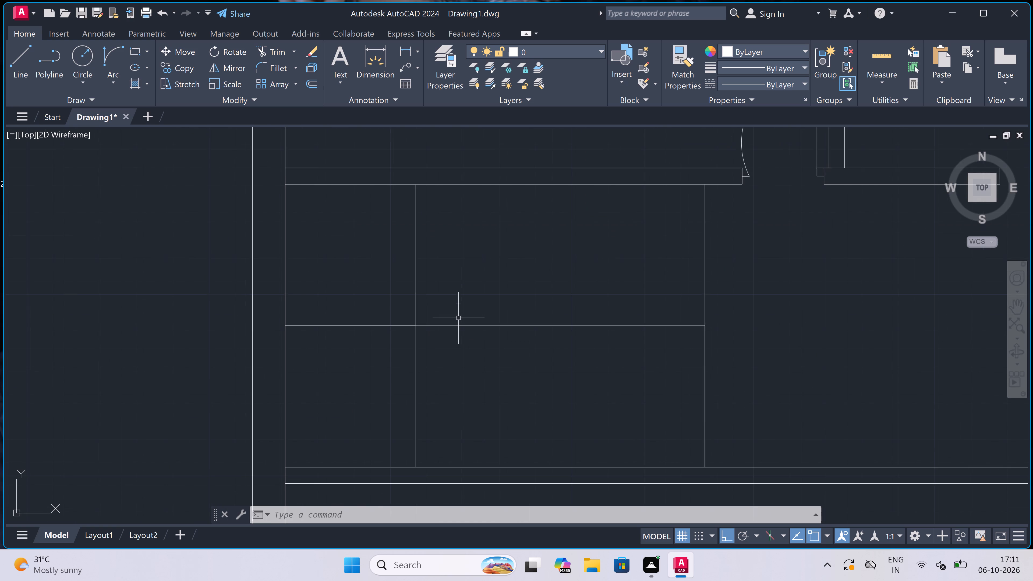
{"action": "scroll", "coordinate": [458, 318], "scroll_direction": "down", "scroll_amount": 1}
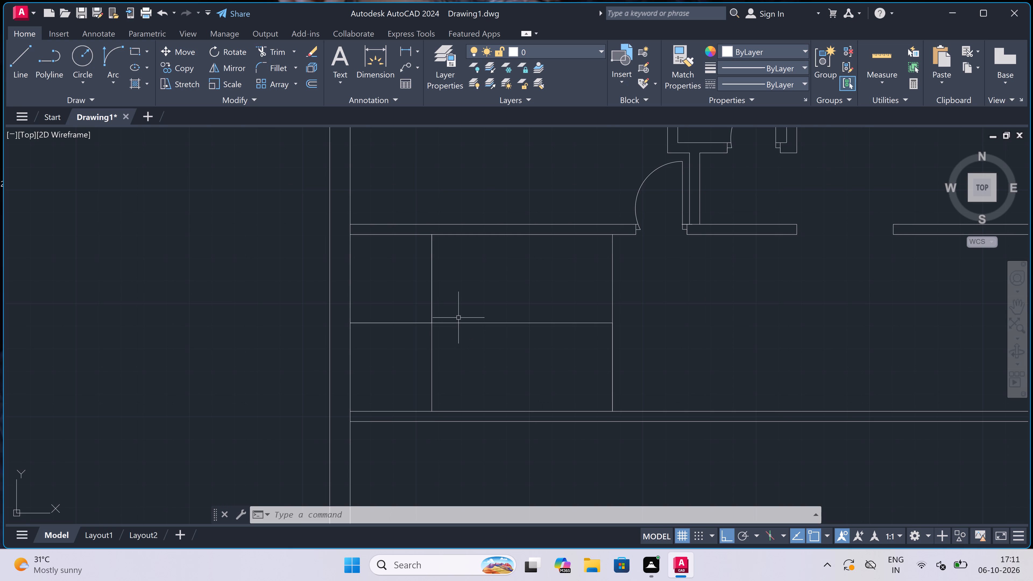
{"action": "scroll", "coordinate": [458, 317], "scroll_direction": "up", "scroll_amount": 1}
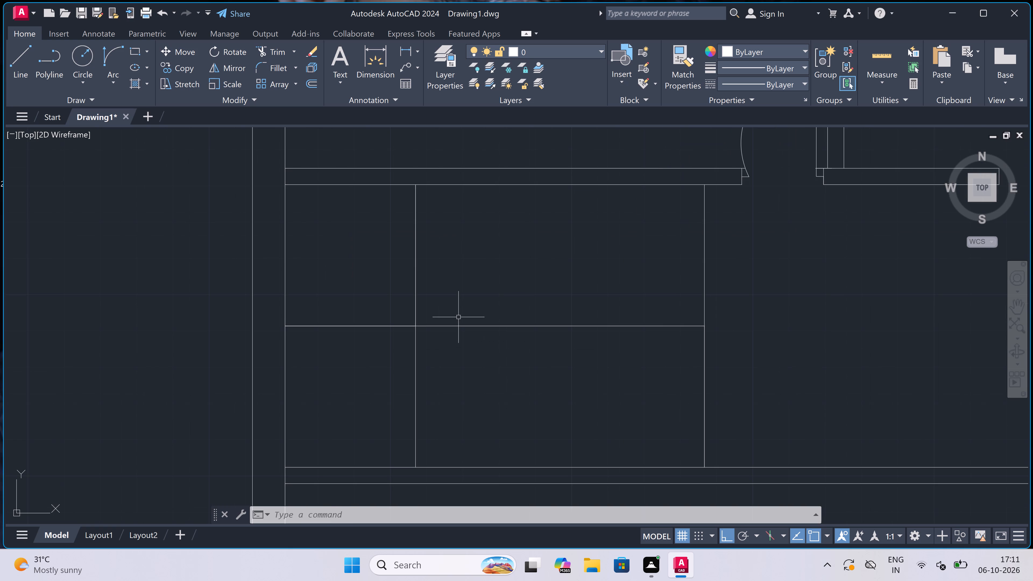
{"action": "scroll", "coordinate": [458, 317], "scroll_direction": "down", "scroll_amount": 1}
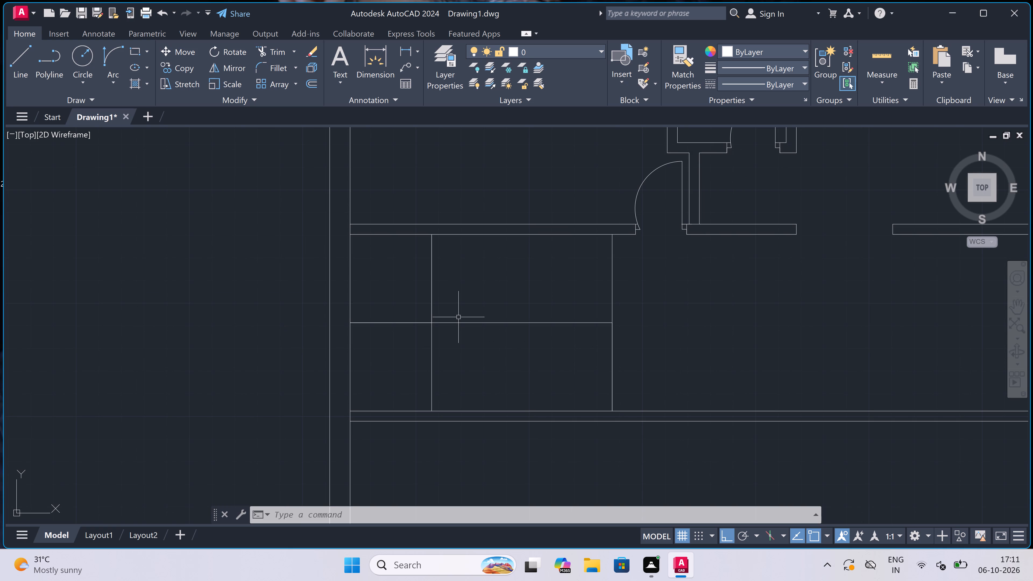
Trim away the vertical line near the left outer wall and the horizontal midline between the two long partitions.
{"action": "scroll", "coordinate": [458, 317], "scroll_direction": "up", "scroll_amount": 1}
{"action": "scroll", "coordinate": [458, 317], "scroll_direction": "down", "scroll_amount": 1}
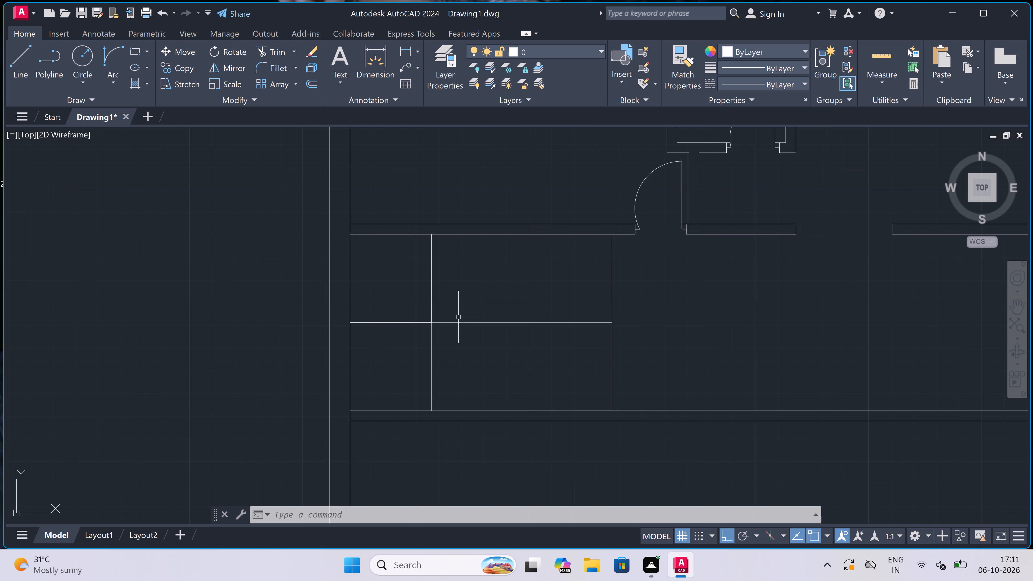
{"action": "scroll", "coordinate": [458, 317], "scroll_direction": "up", "scroll_amount": 1}
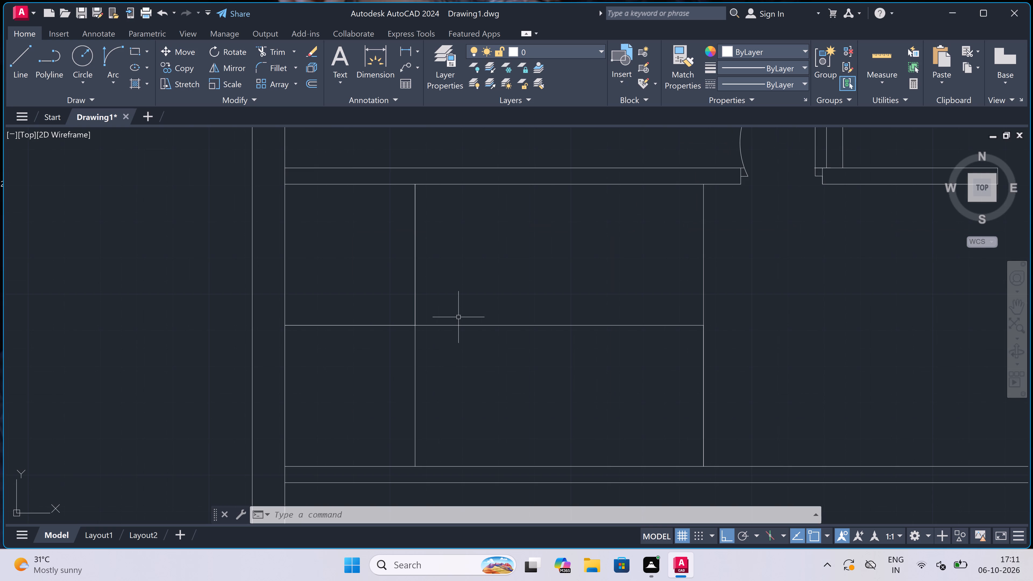
{"action": "type", "text": "tr"}
{"action": "key", "text": "space"}
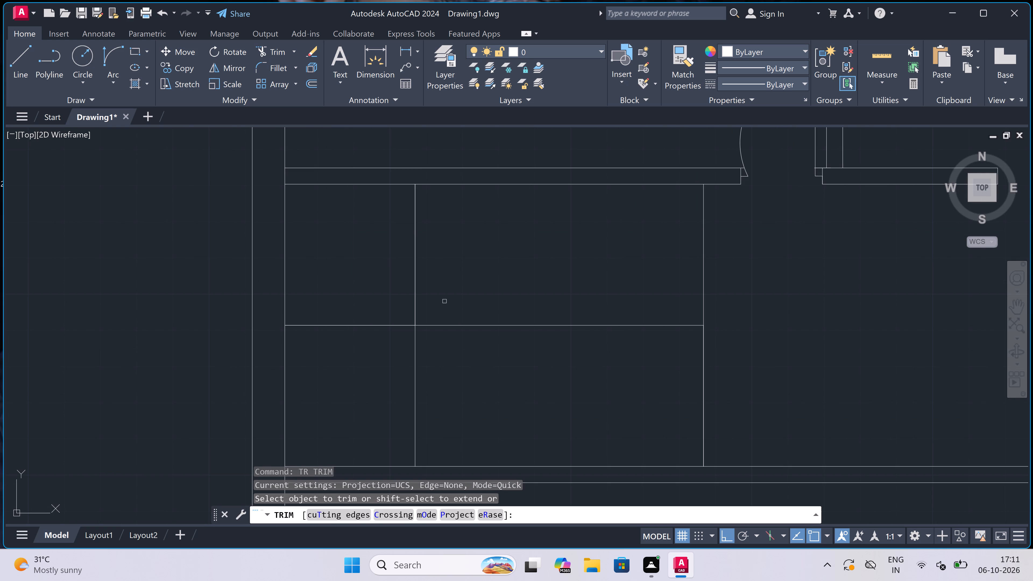
{"action": "left_click", "coordinate": [440, 290]}
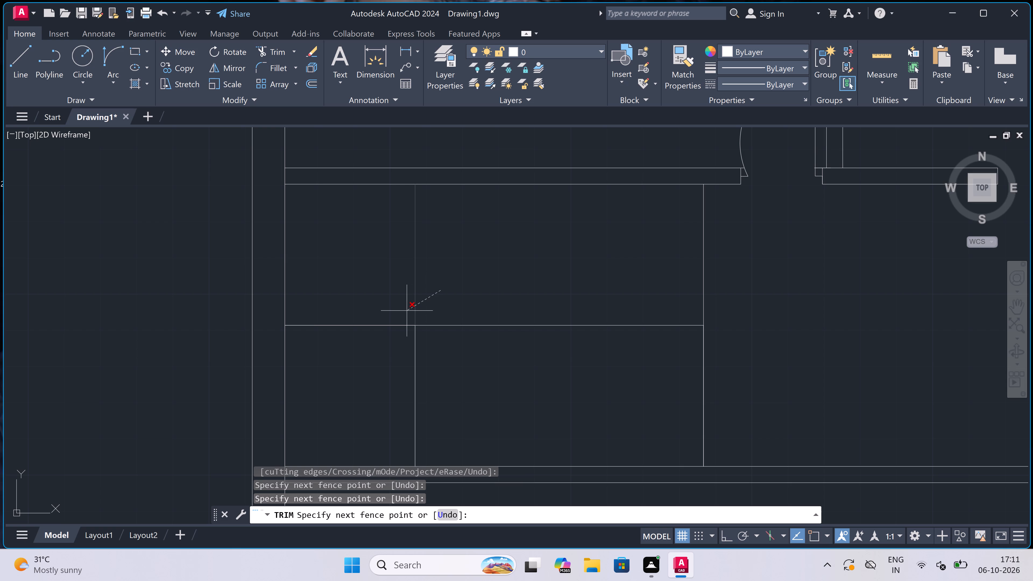
{"action": "left_click", "coordinate": [380, 330]}
{"action": "left_click", "coordinate": [441, 314]}
{"action": "left_click", "coordinate": [435, 319]}
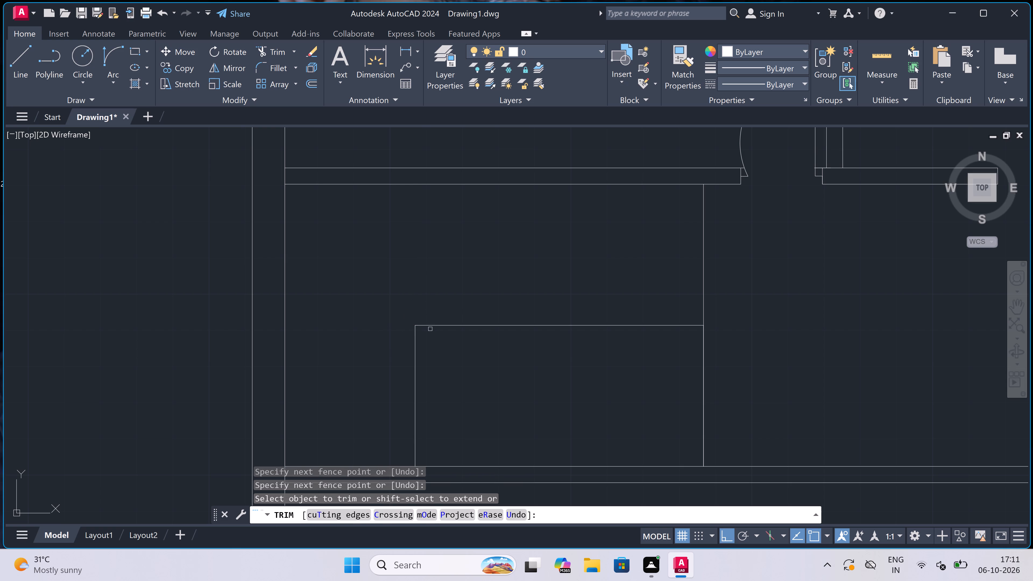
{"action": "left_click", "coordinate": [393, 371]}
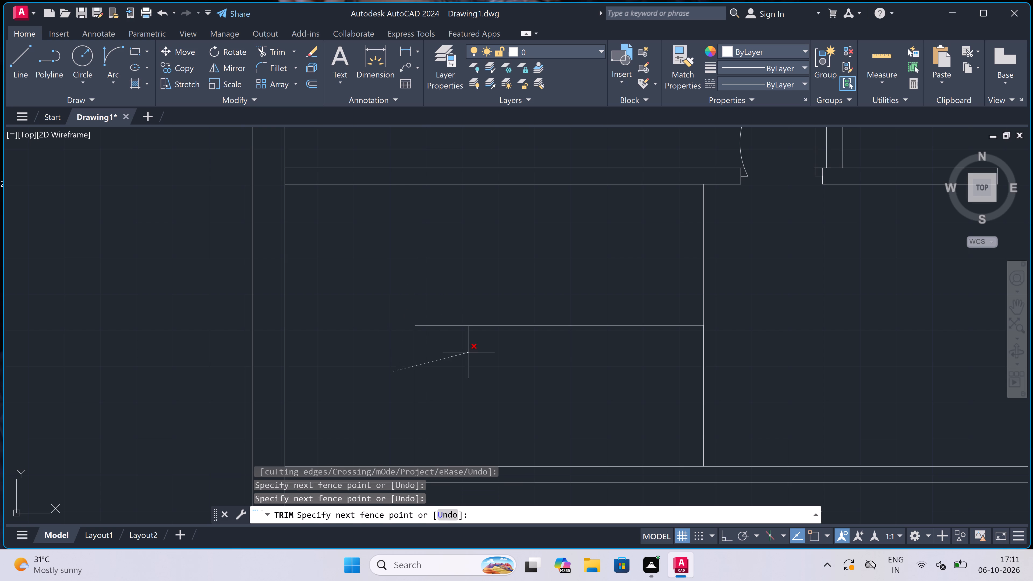
{"action": "left_click", "coordinate": [609, 272]}
Trim the left outer wall's inner face between the two faces of the lower long partition where they meet.
{"action": "scroll", "coordinate": [467, 350], "scroll_direction": "down", "scroll_amount": 3}
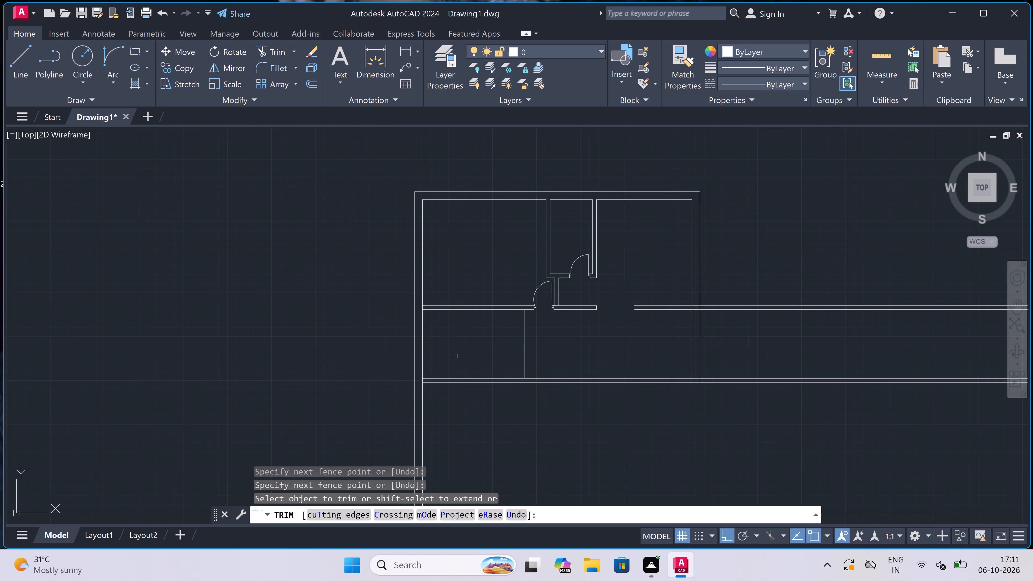
{"action": "scroll", "coordinate": [447, 360], "scroll_direction": "up", "scroll_amount": 3}
{"action": "scroll", "coordinate": [433, 370], "scroll_direction": "down", "scroll_amount": 3}
{"action": "scroll", "coordinate": [401, 392], "scroll_direction": "up", "scroll_amount": 1}
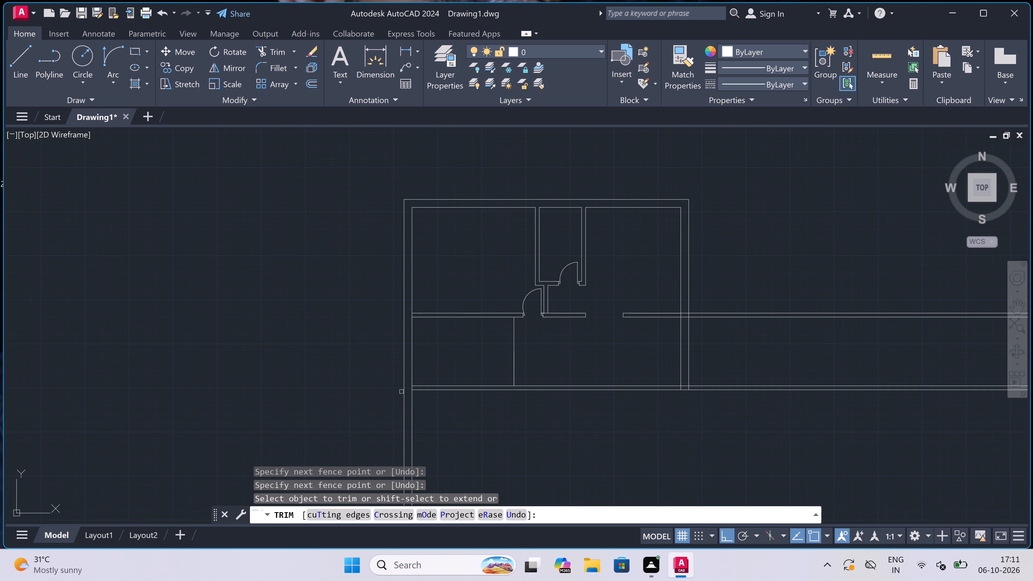
{"action": "scroll", "coordinate": [425, 389], "scroll_direction": "up", "scroll_amount": 4}
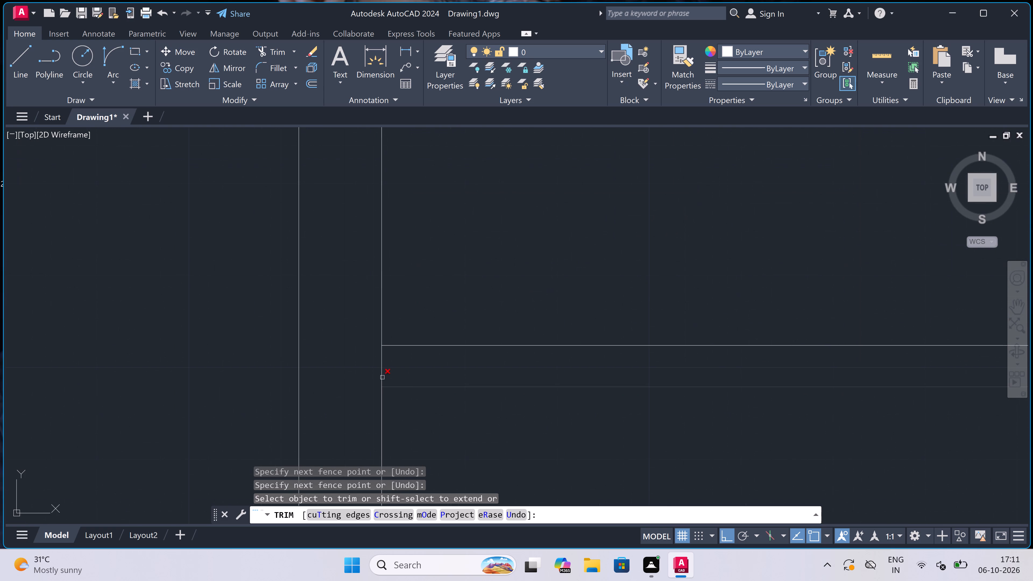
{"action": "left_click_drag", "start_coordinate": [369, 367], "coordinate": [372, 368]}
{"action": "left_click", "coordinate": [420, 371]}
{"action": "scroll", "coordinate": [420, 371], "scroll_direction": "down", "scroll_amount": 7}
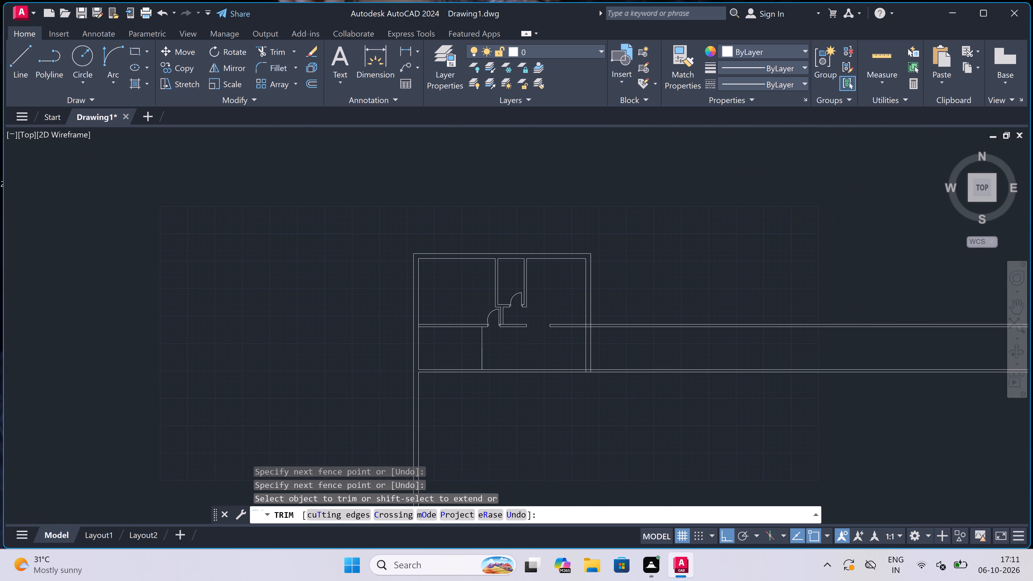
{"action": "scroll", "coordinate": [416, 323], "scroll_direction": "up", "scroll_amount": 6}
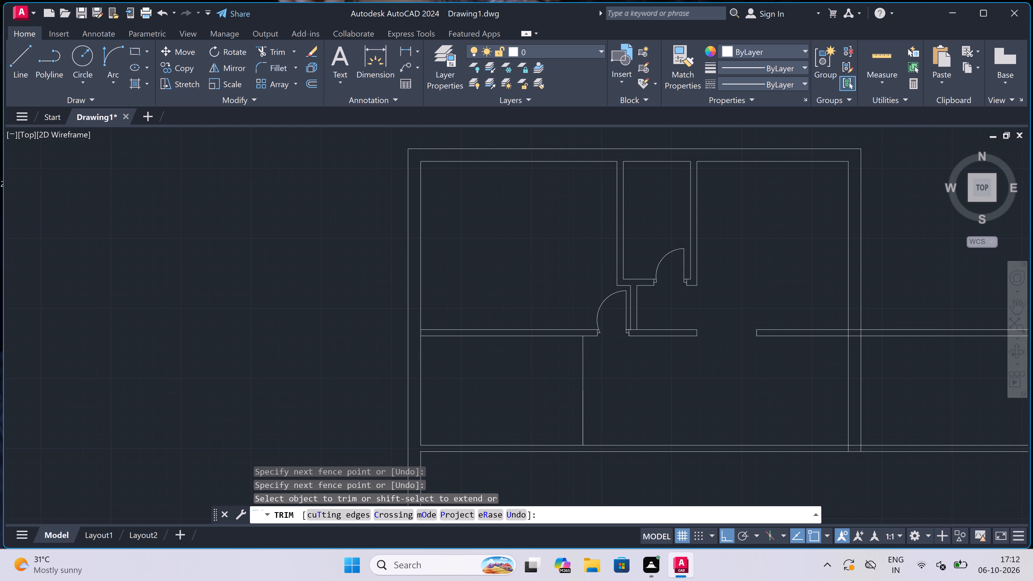
{"action": "left_click", "coordinate": [436, 417]}
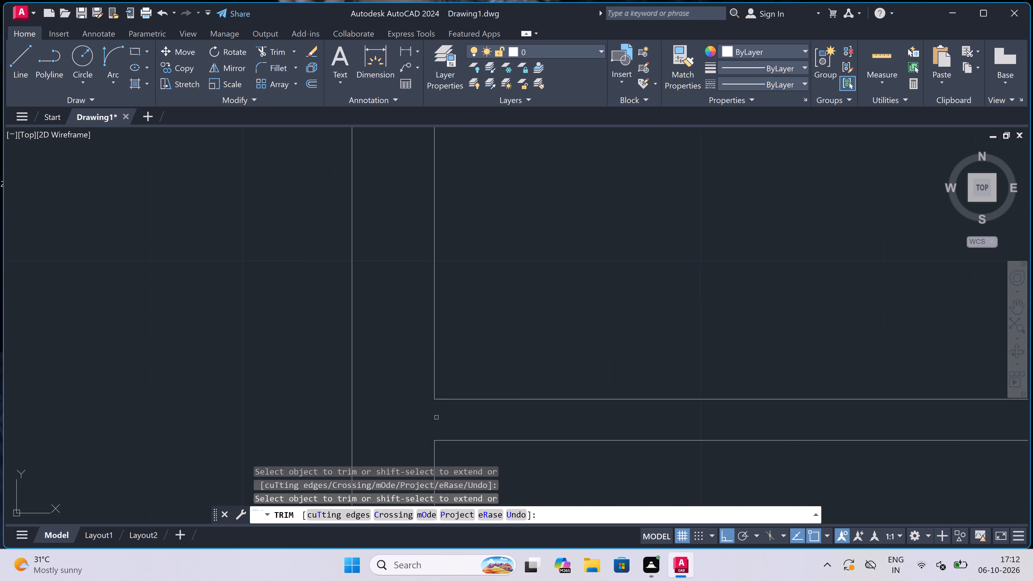
{"action": "scroll", "coordinate": [457, 350], "scroll_direction": "down", "scroll_amount": 7}
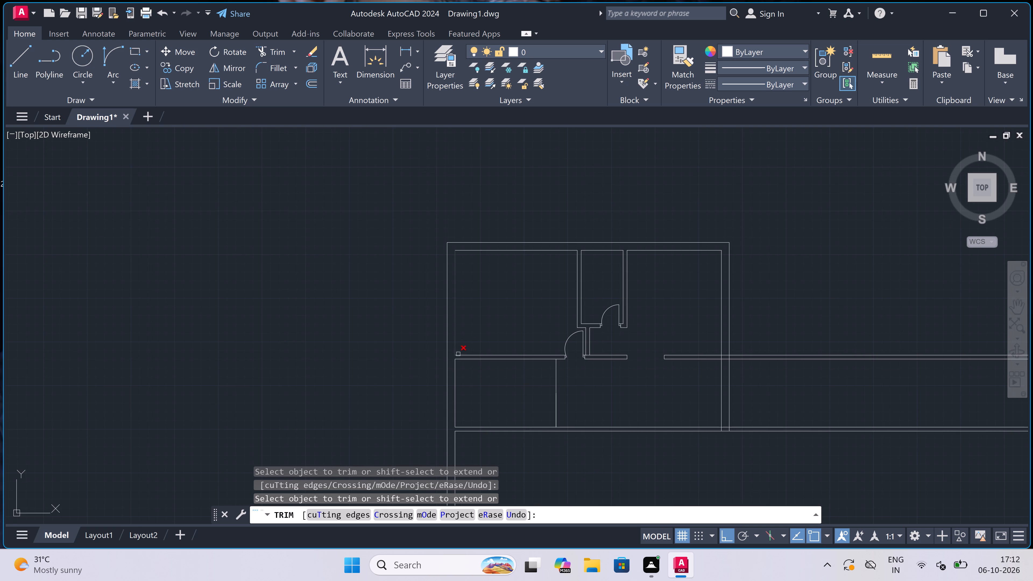
{"action": "scroll", "coordinate": [504, 400], "scroll_direction": "up", "scroll_amount": 3}
{"action": "scroll", "coordinate": [505, 400], "scroll_direction": "down", "scroll_amount": 6}
{"action": "scroll", "coordinate": [504, 411], "scroll_direction": "up", "scroll_amount": 5}
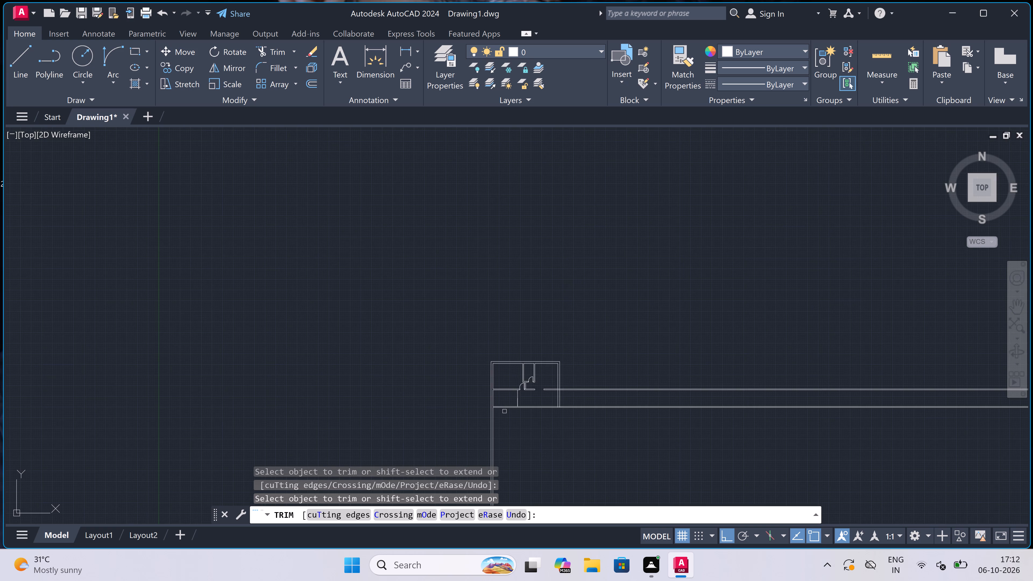
{"action": "key", "text": "Escape"}
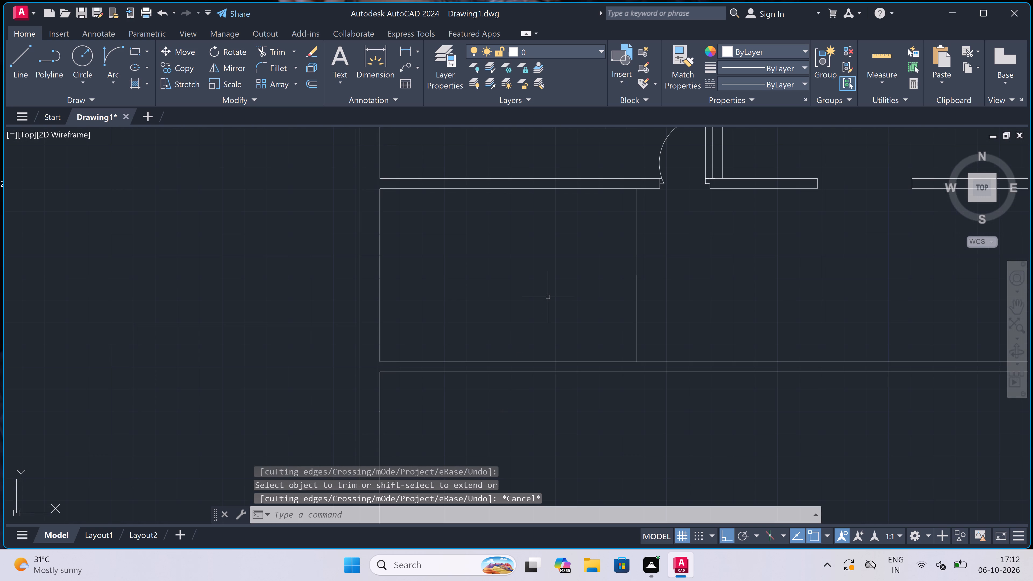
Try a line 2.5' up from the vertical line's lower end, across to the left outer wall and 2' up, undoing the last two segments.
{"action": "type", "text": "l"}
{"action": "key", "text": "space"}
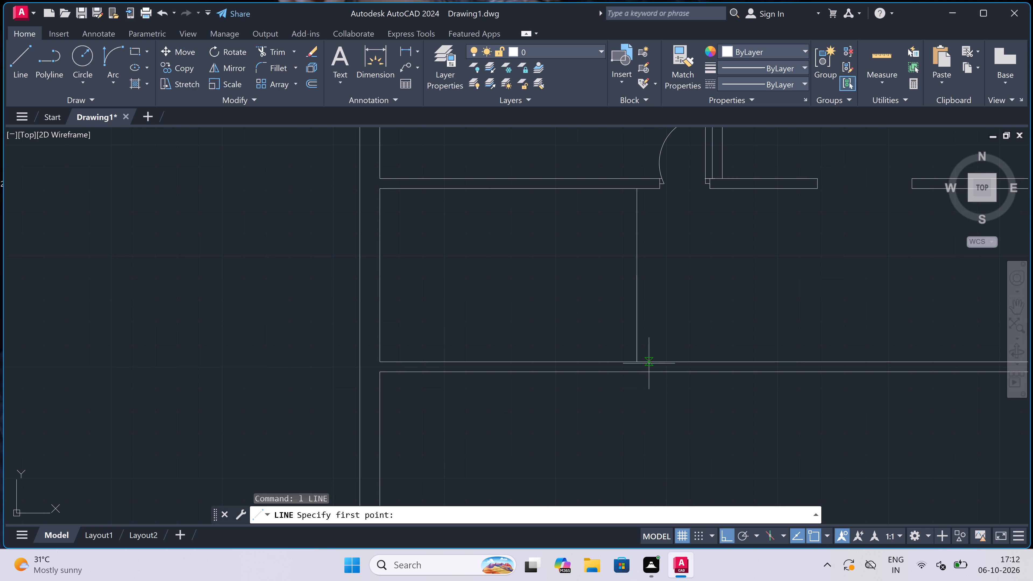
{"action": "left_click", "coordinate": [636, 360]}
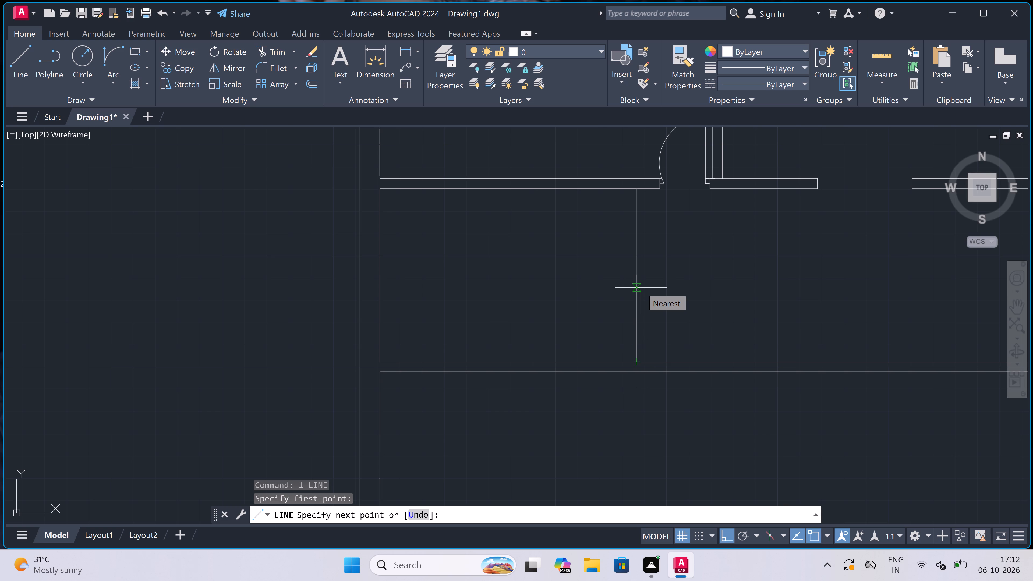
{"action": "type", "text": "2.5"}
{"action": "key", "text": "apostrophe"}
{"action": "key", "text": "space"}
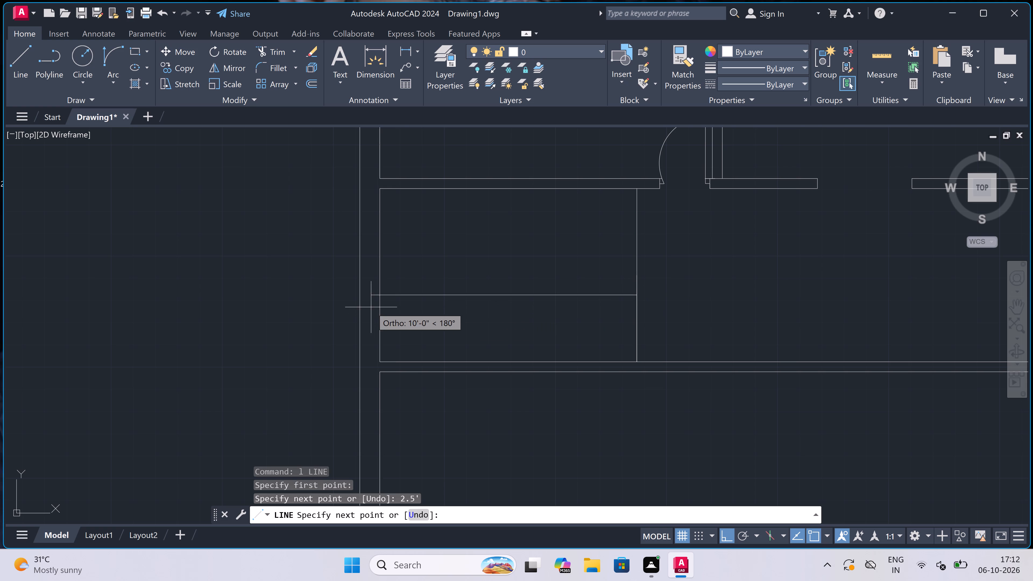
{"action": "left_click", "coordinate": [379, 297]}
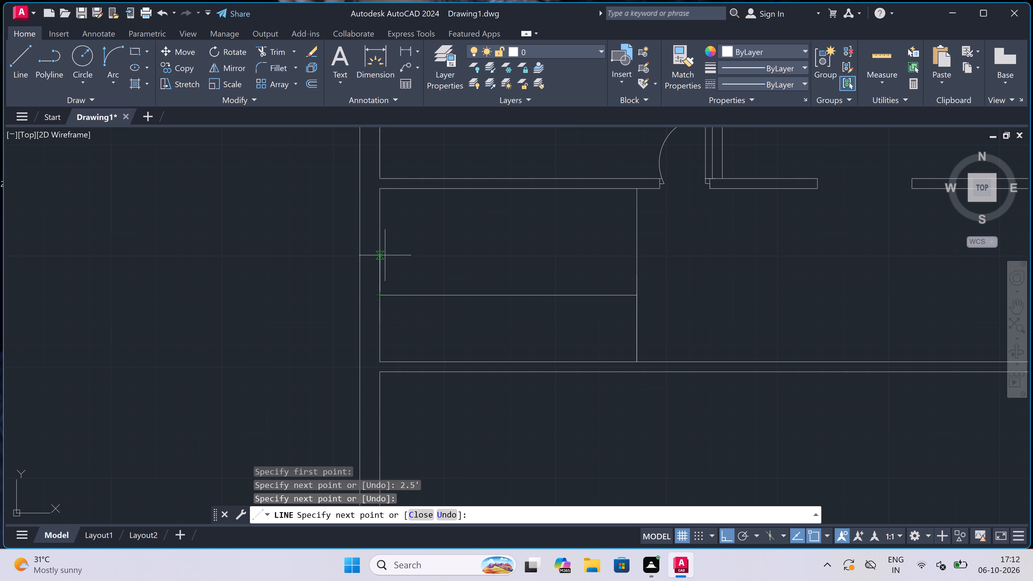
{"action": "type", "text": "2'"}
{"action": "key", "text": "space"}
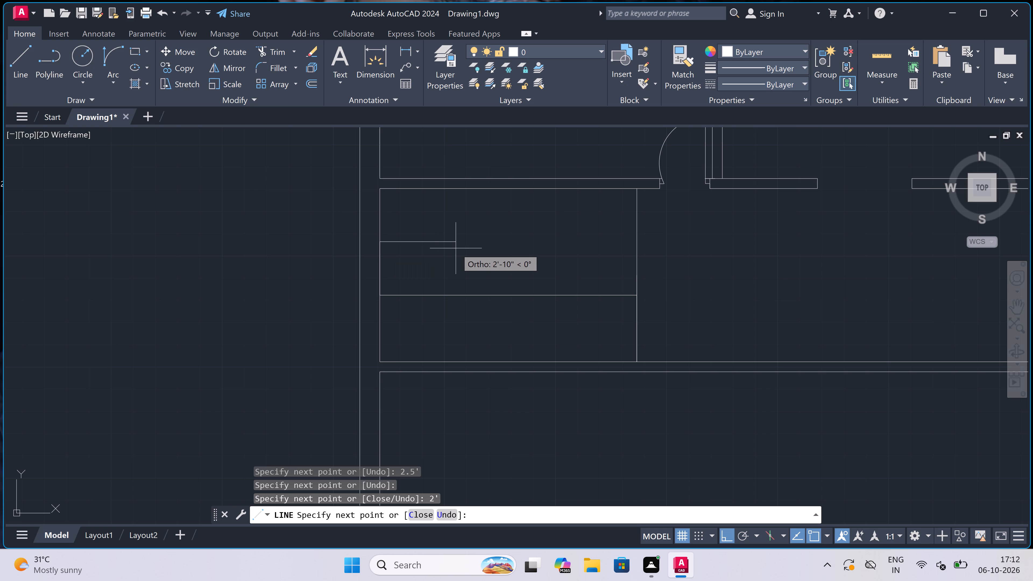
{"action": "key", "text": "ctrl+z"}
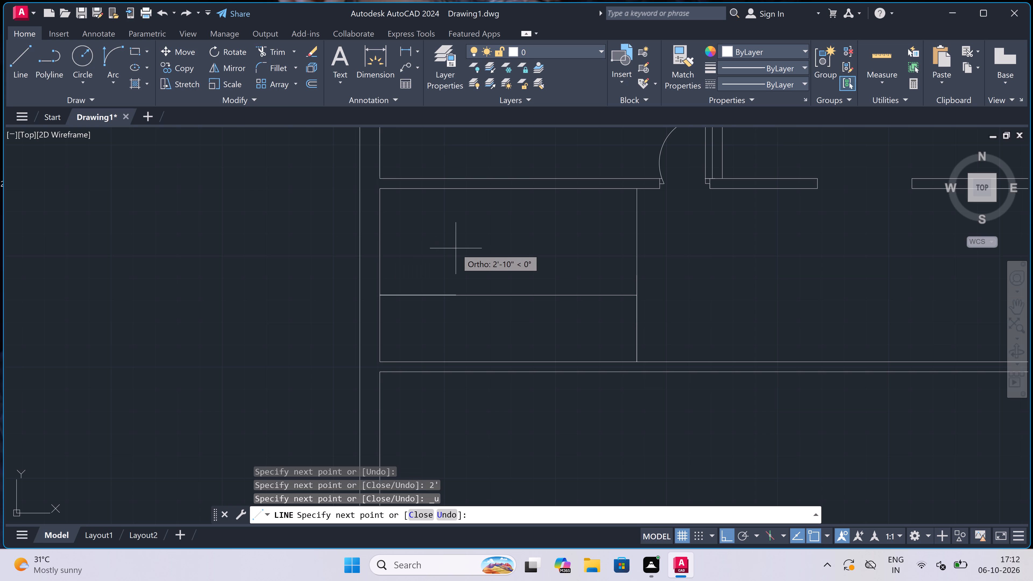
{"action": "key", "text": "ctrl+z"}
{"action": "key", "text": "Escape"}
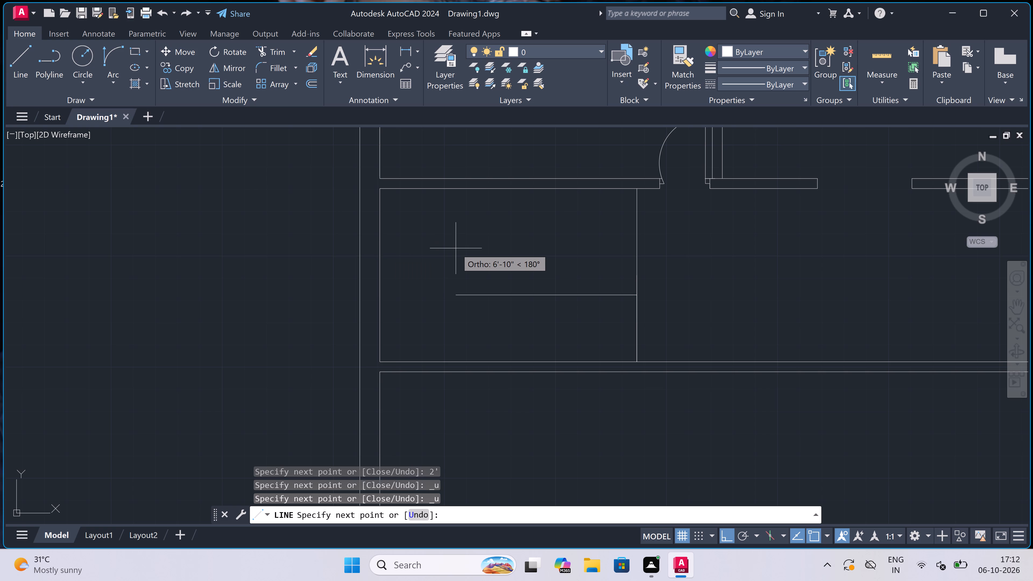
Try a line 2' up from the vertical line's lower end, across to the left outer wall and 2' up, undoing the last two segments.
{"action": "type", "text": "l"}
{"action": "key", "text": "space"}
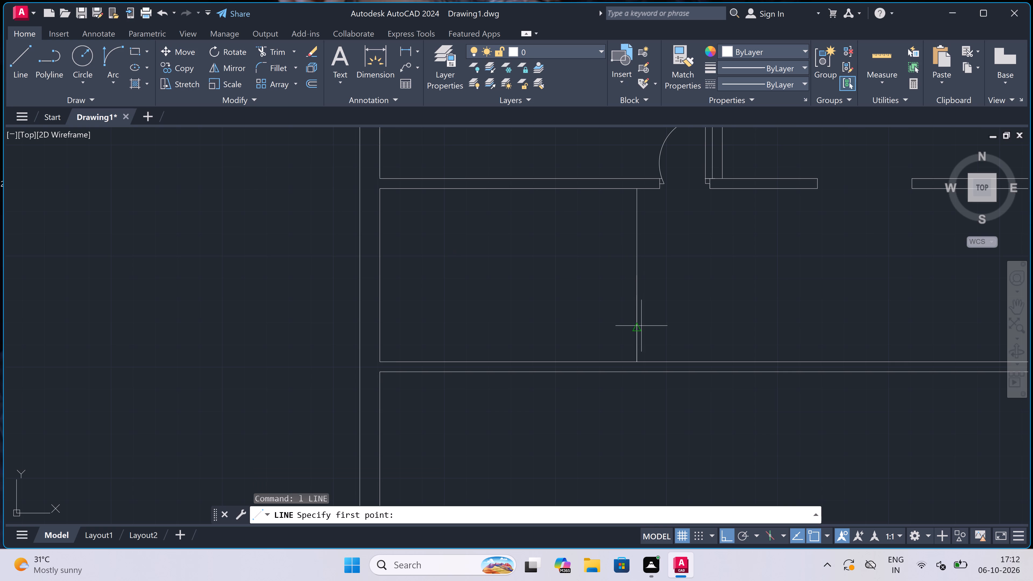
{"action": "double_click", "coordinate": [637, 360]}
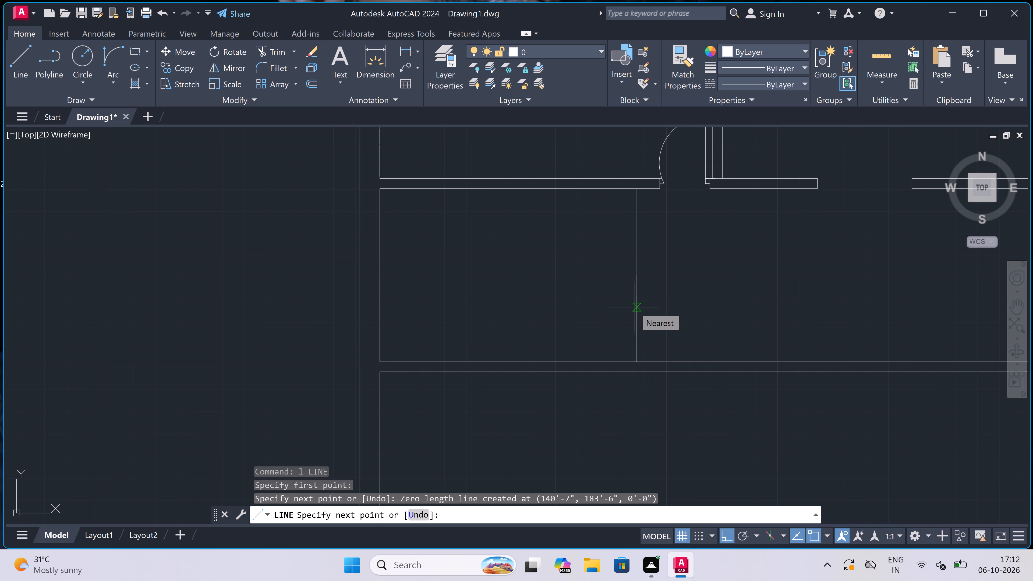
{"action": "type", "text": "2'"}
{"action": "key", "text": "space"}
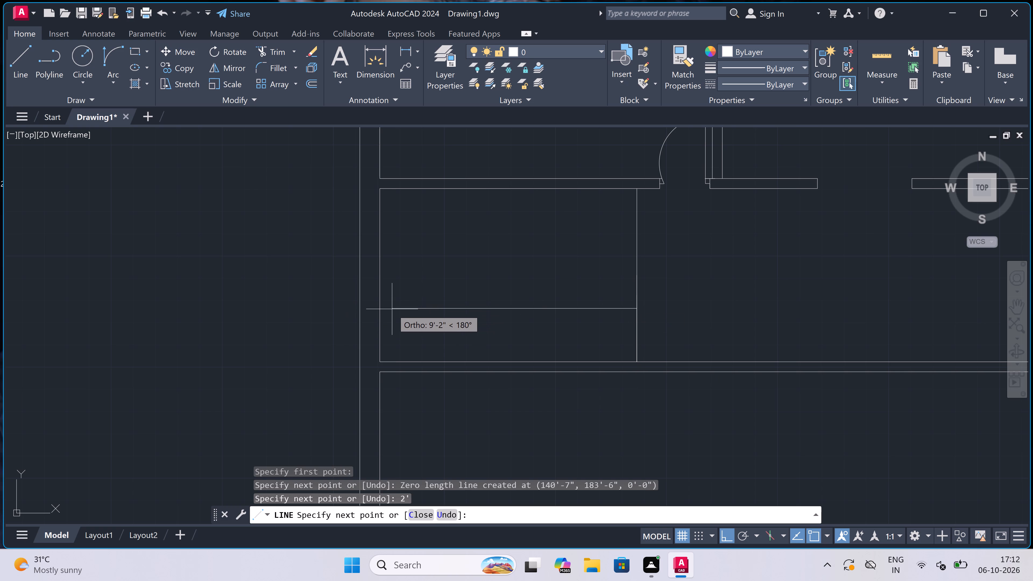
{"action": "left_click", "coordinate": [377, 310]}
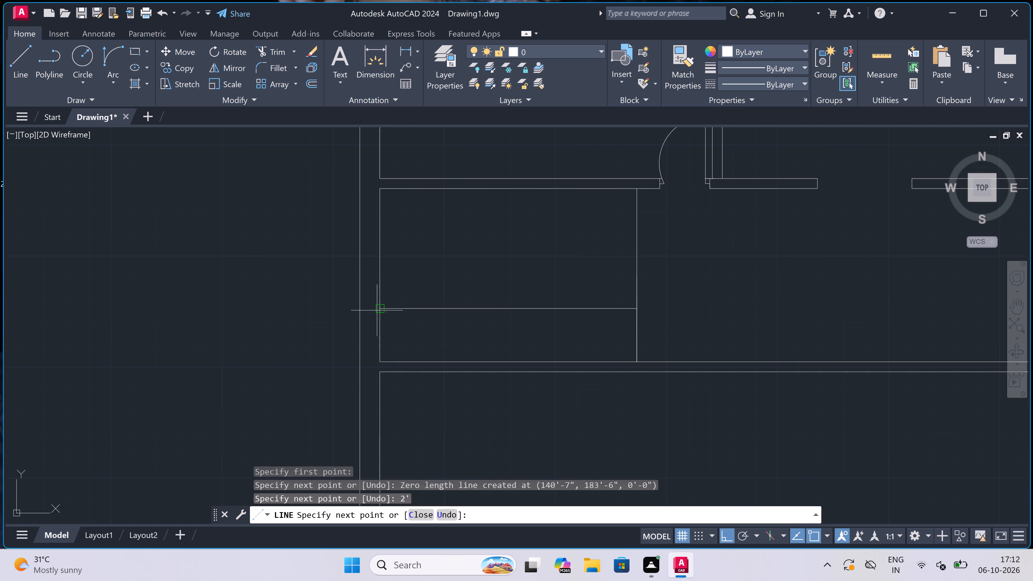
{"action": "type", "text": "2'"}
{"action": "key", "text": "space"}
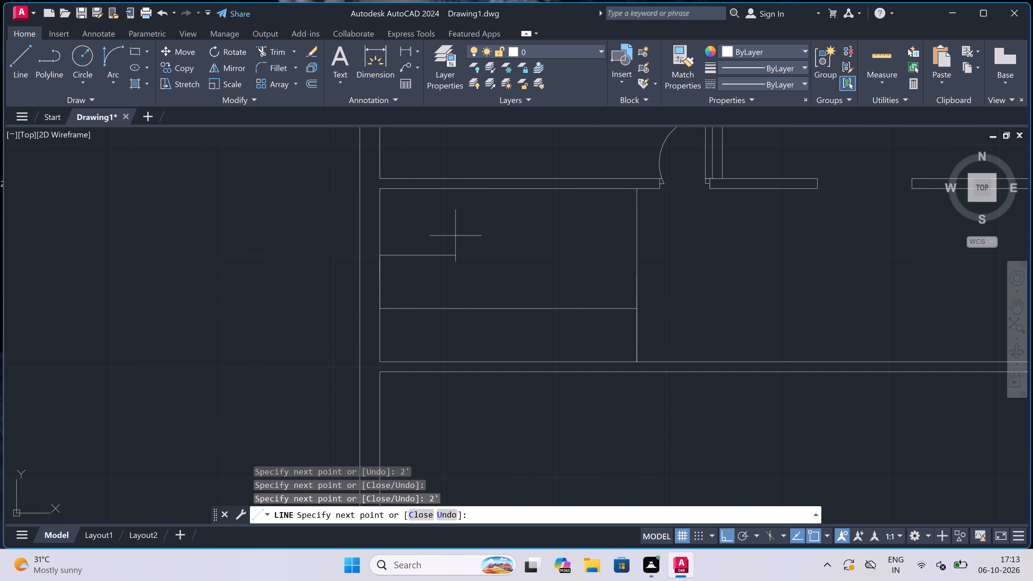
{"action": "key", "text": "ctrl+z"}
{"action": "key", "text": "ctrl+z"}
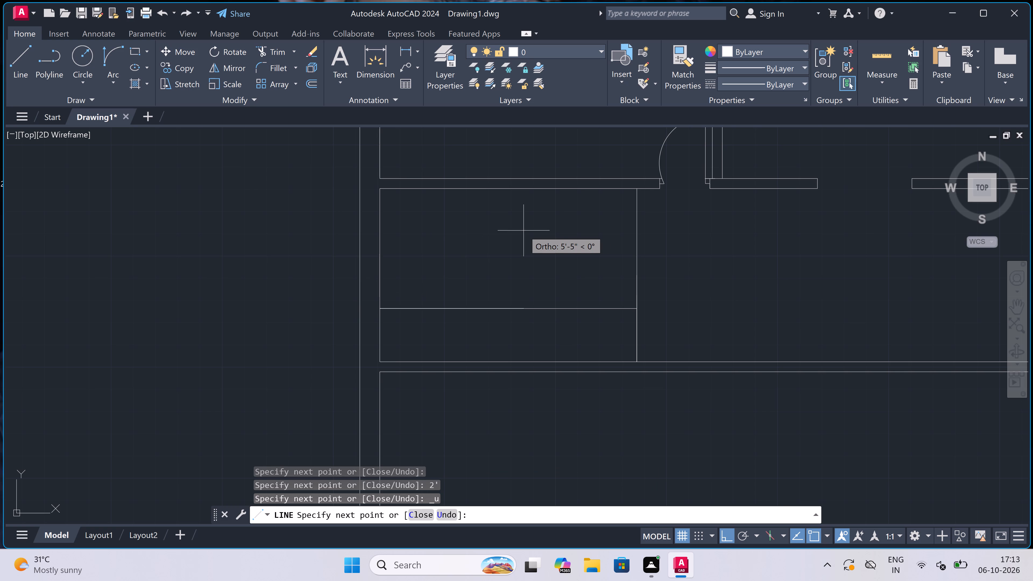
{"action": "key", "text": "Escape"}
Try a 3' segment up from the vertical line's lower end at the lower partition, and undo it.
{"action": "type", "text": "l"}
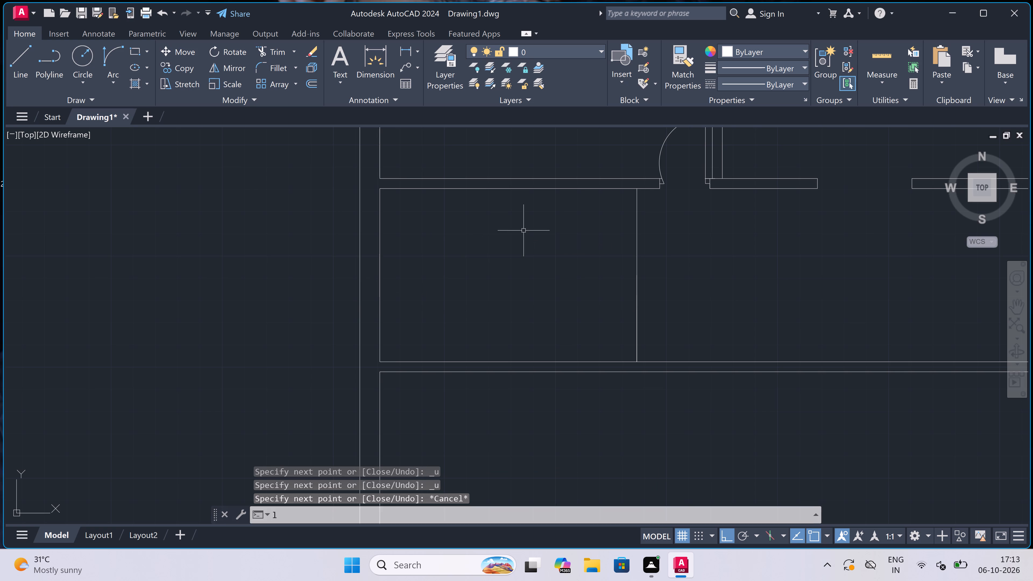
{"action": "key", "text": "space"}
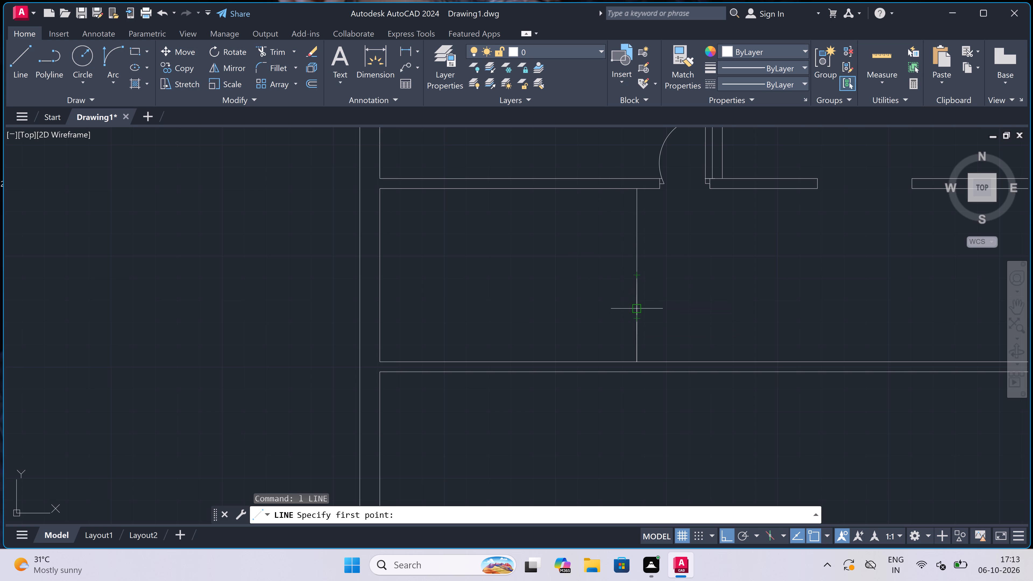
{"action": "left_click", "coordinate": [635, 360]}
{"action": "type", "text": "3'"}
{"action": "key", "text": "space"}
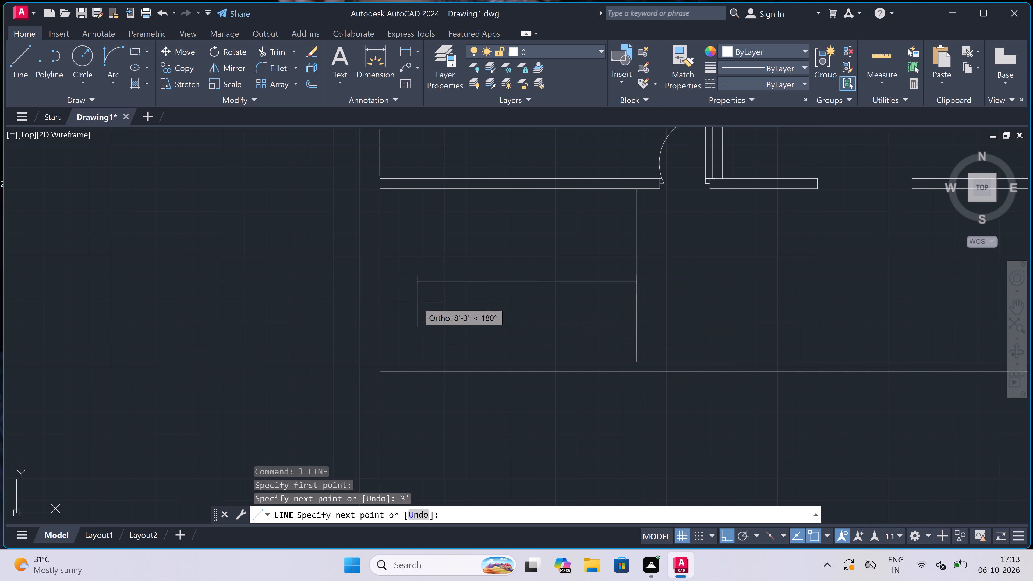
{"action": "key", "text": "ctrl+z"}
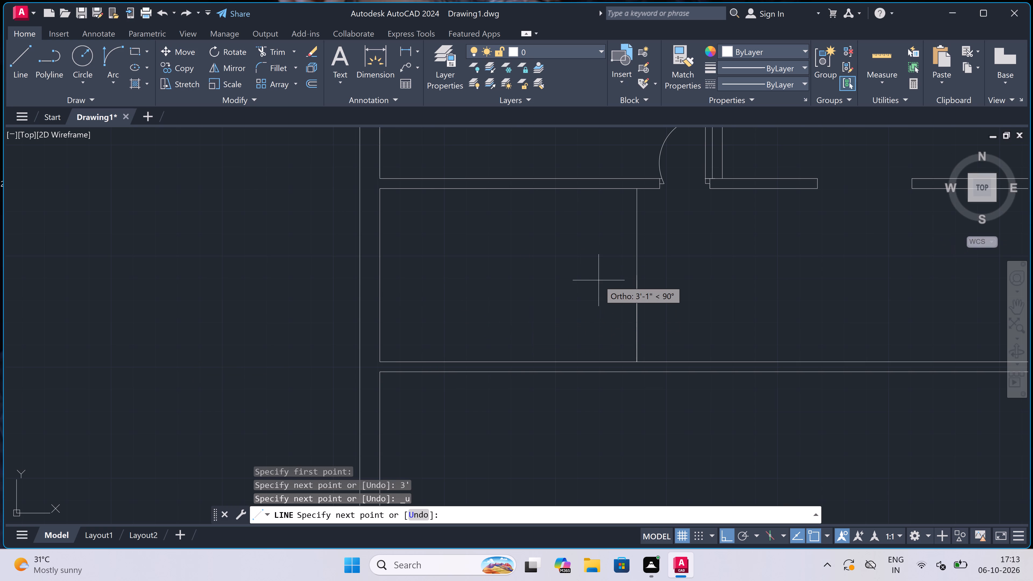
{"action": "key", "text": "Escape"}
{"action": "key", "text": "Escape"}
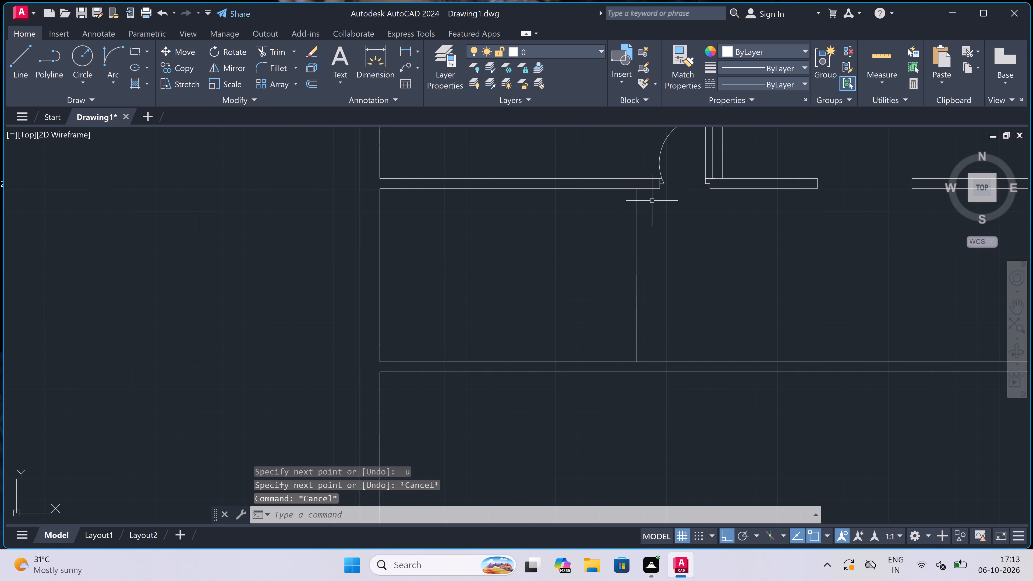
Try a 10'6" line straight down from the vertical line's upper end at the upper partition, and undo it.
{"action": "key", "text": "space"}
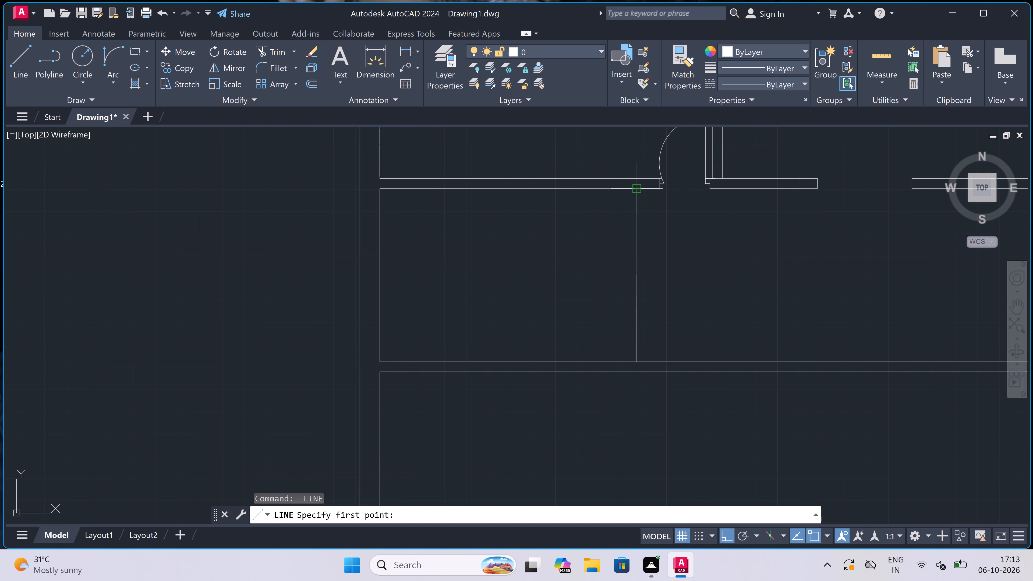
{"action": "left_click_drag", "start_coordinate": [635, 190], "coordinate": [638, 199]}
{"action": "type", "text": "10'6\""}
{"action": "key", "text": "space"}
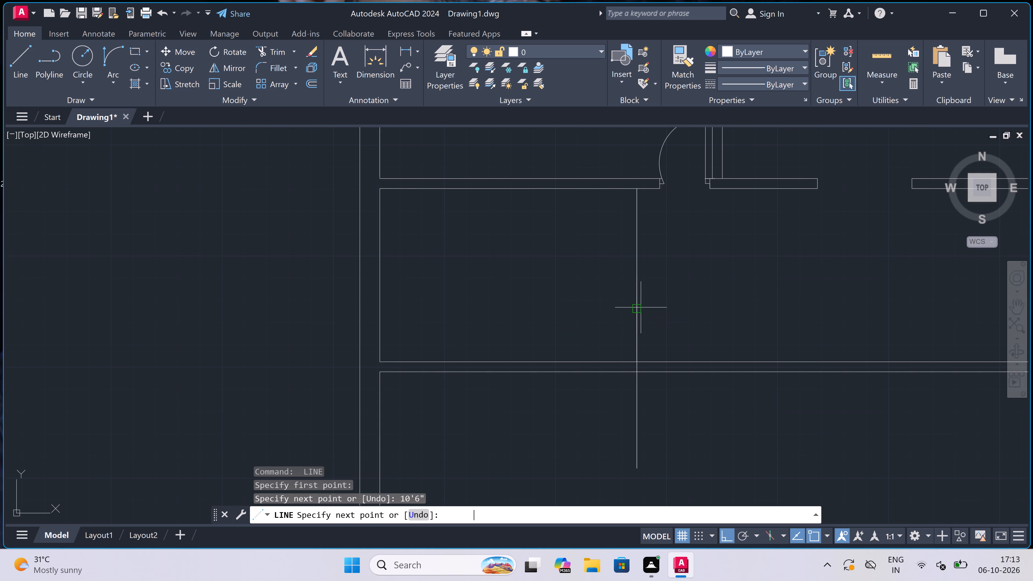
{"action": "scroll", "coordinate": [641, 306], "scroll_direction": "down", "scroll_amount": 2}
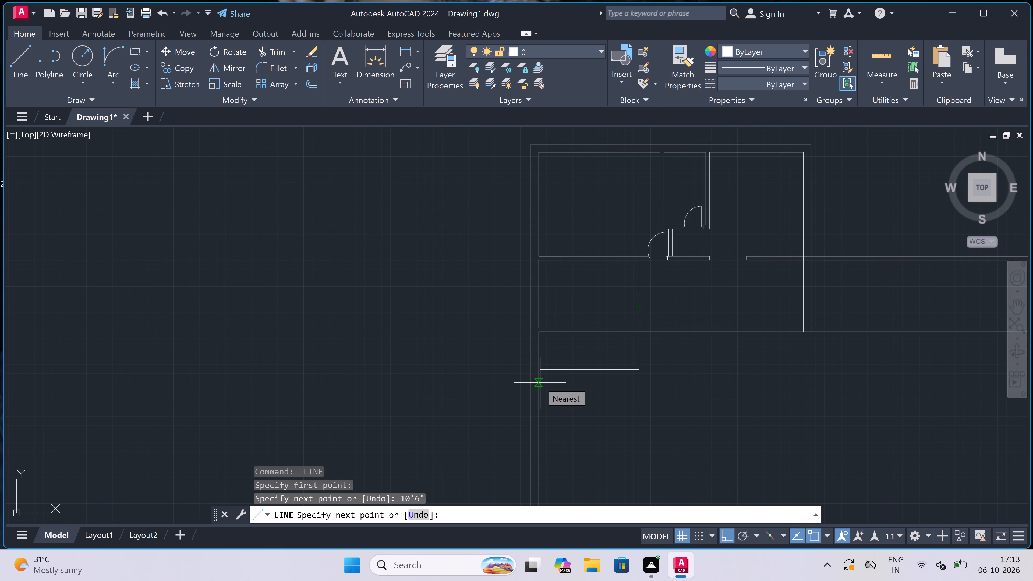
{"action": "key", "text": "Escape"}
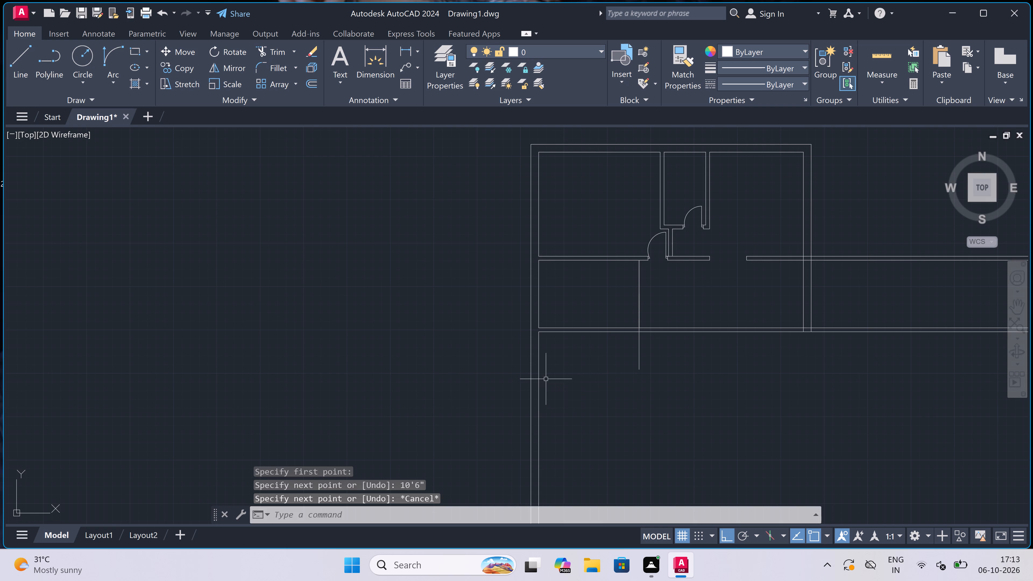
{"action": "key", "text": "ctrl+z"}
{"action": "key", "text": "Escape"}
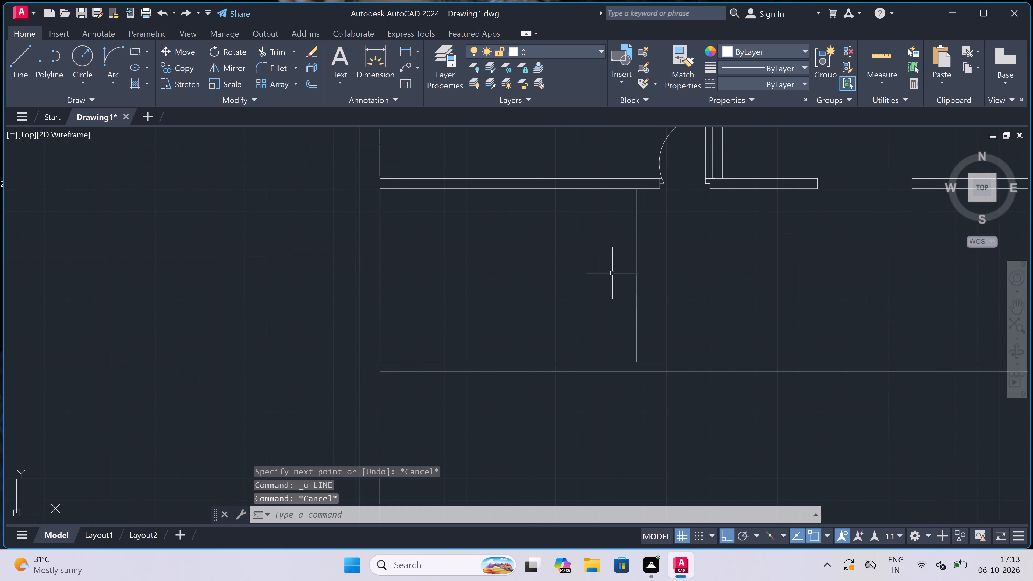
Draw connected lines from the vertical line's lower end: 2' up, across to the left outer wall, 2' up, and back across to the vertical line.
{"action": "scroll", "coordinate": [651, 239], "scroll_direction": "up", "scroll_amount": 1}
{"action": "type", "text": "l"}
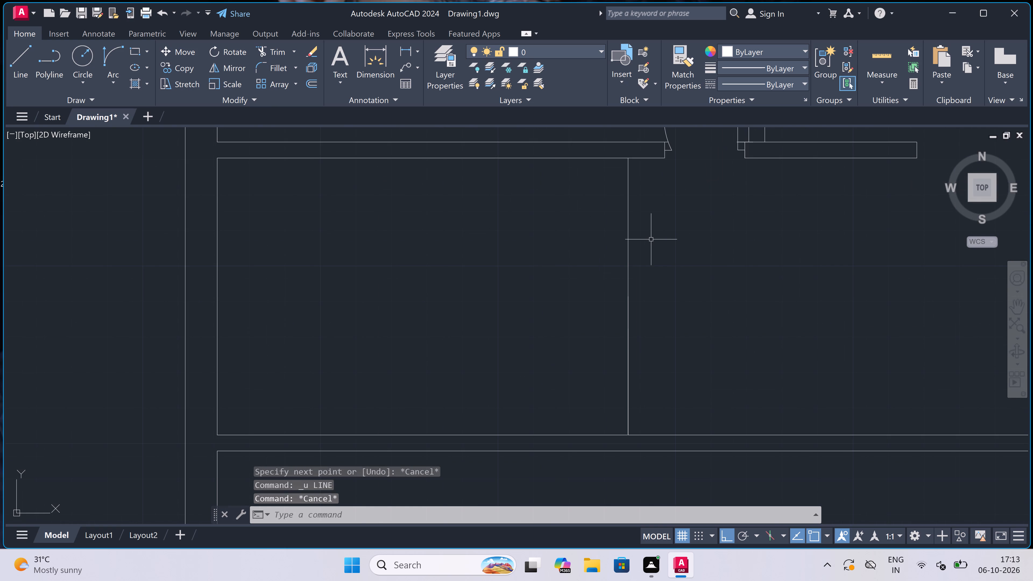
{"action": "key", "text": "space"}
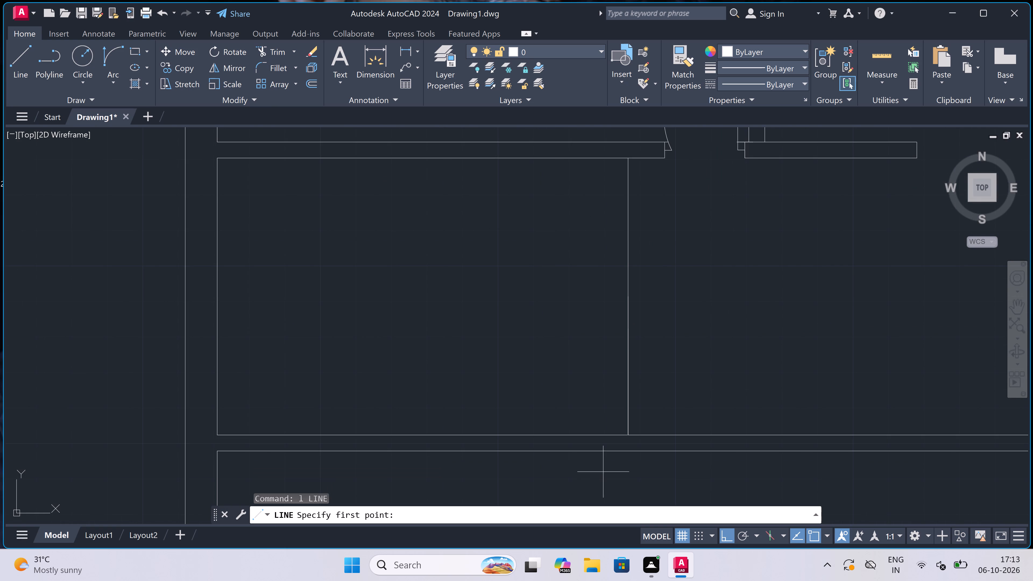
{"action": "left_click", "coordinate": [627, 432]}
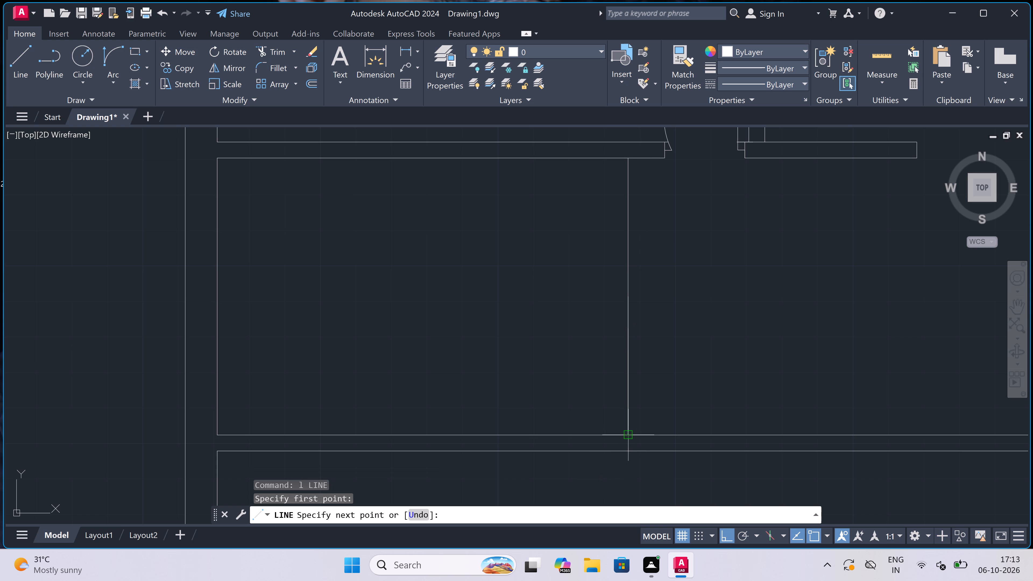
{"action": "type", "text": "2'"}
{"action": "key", "text": "space"}
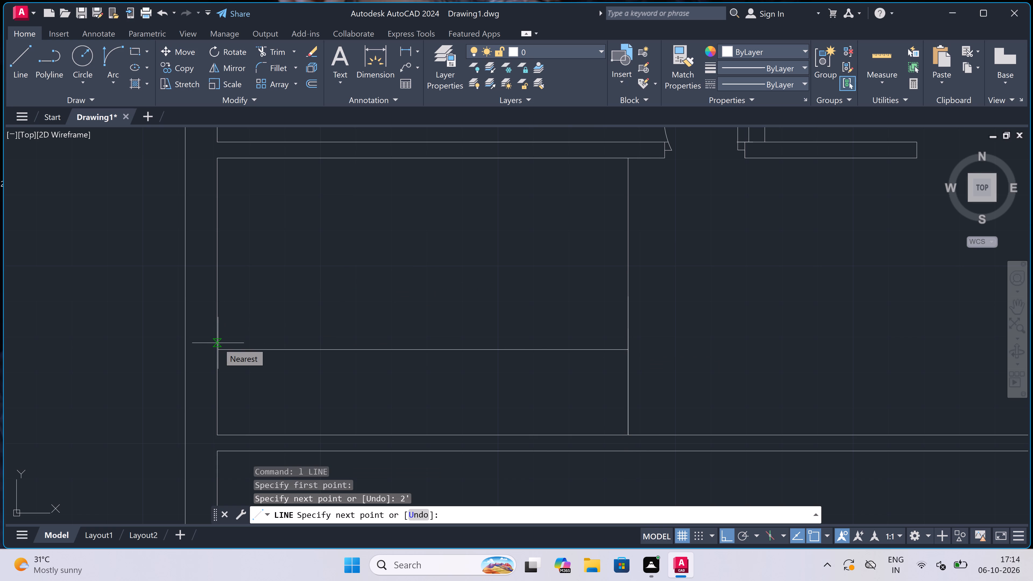
{"action": "left_click", "coordinate": [214, 353]}
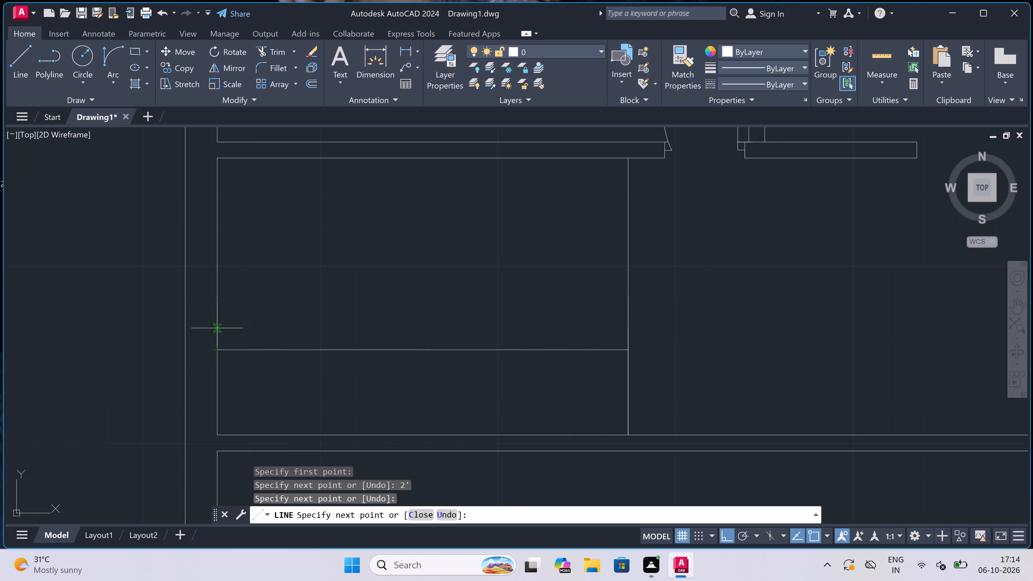
{"action": "type", "text": "2'"}
{"action": "key", "text": "space"}
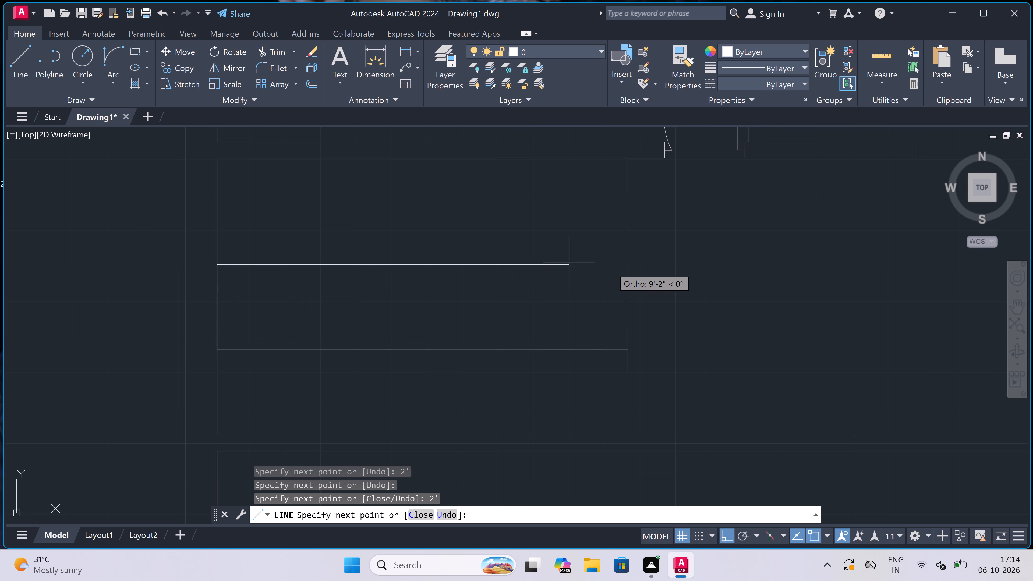
{"action": "left_click", "coordinate": [625, 264]}
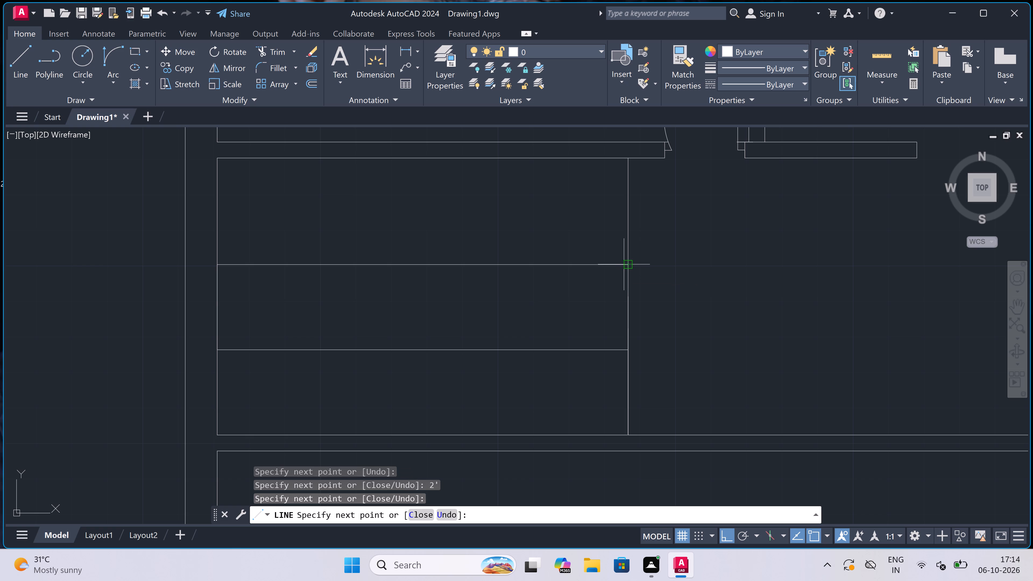
{"action": "key", "text": "Escape"}
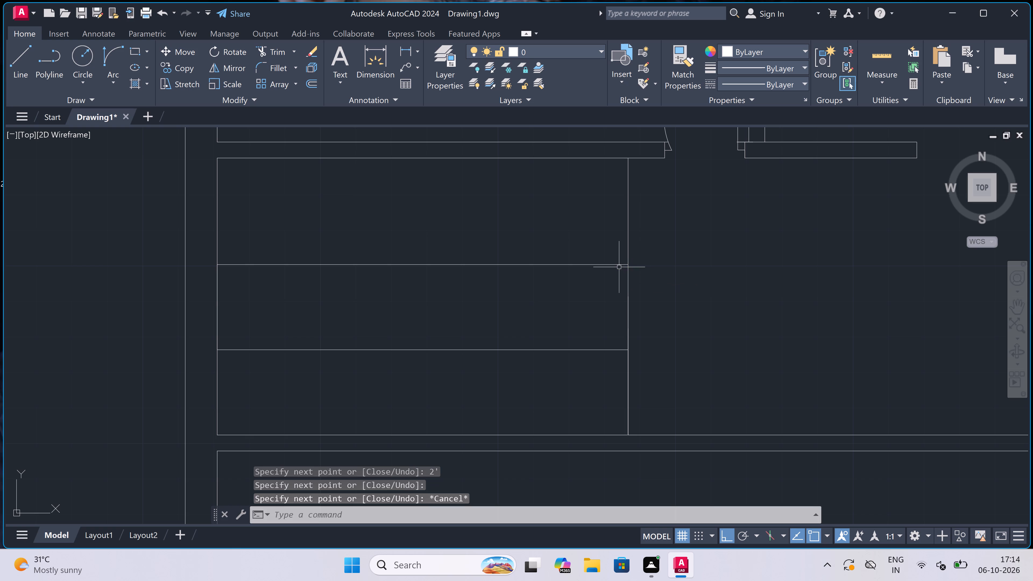
Move the two horizontal lines together slightly upward along the left outer wall's inner face, roughly centring them between the two long partitions.
{"action": "scroll", "coordinate": [560, 269], "scroll_direction": "down", "scroll_amount": 1}
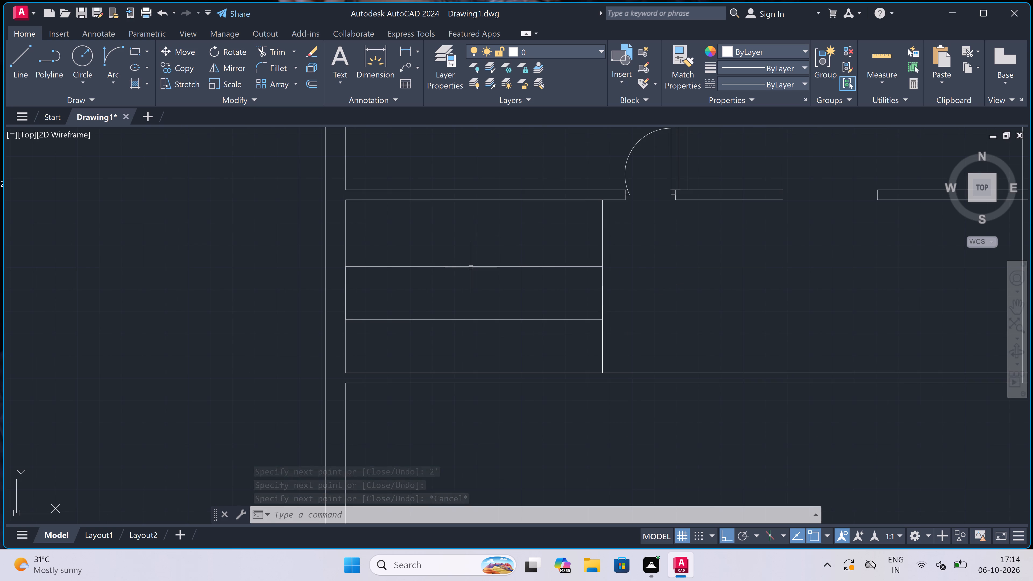
{"action": "scroll", "coordinate": [471, 267], "scroll_direction": "up", "scroll_amount": 1}
{"action": "left_click", "coordinate": [479, 247]}
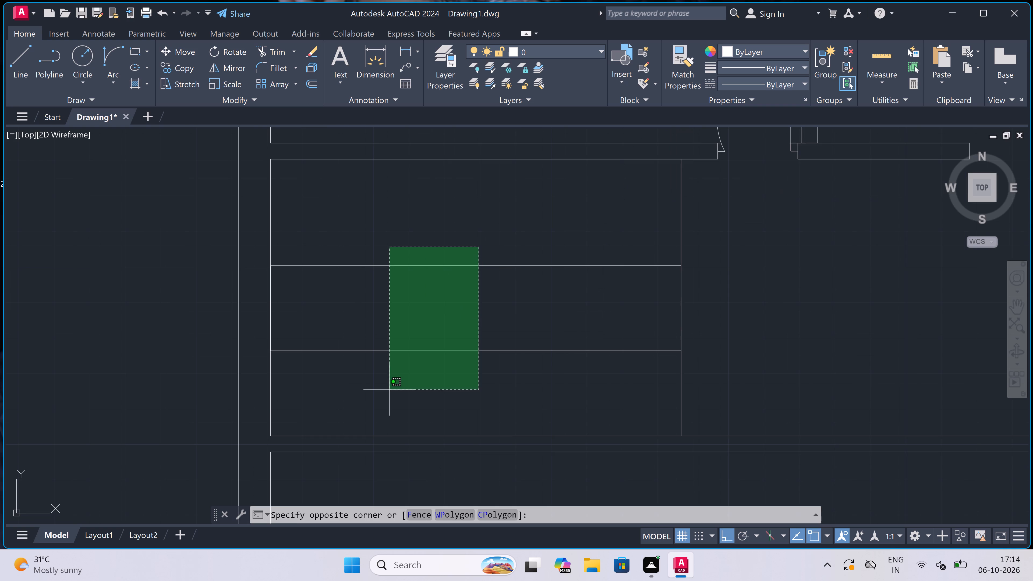
{"action": "left_click", "coordinate": [389, 390]}
{"action": "left_click", "coordinate": [176, 48]}
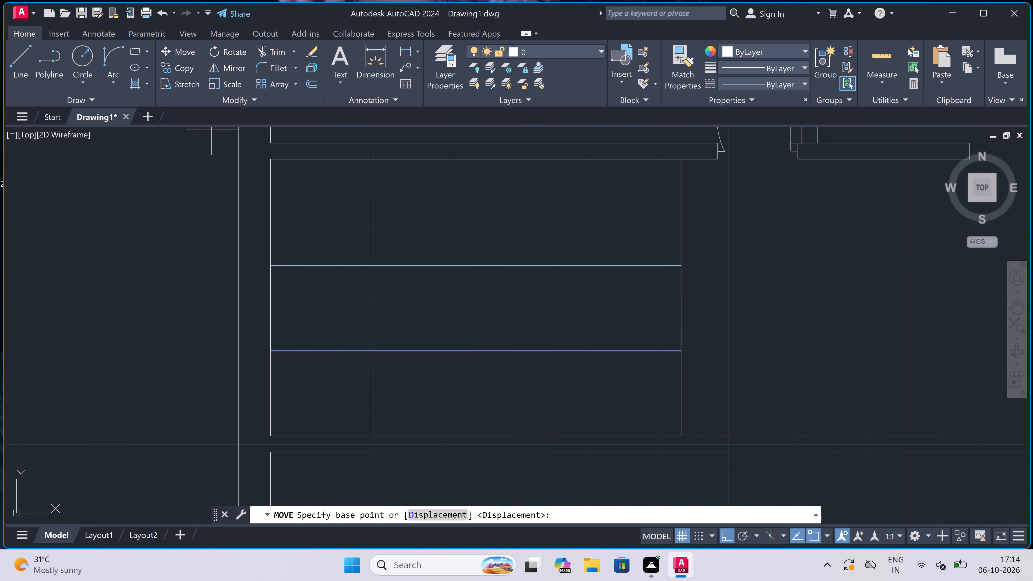
{"action": "left_click", "coordinate": [268, 269]}
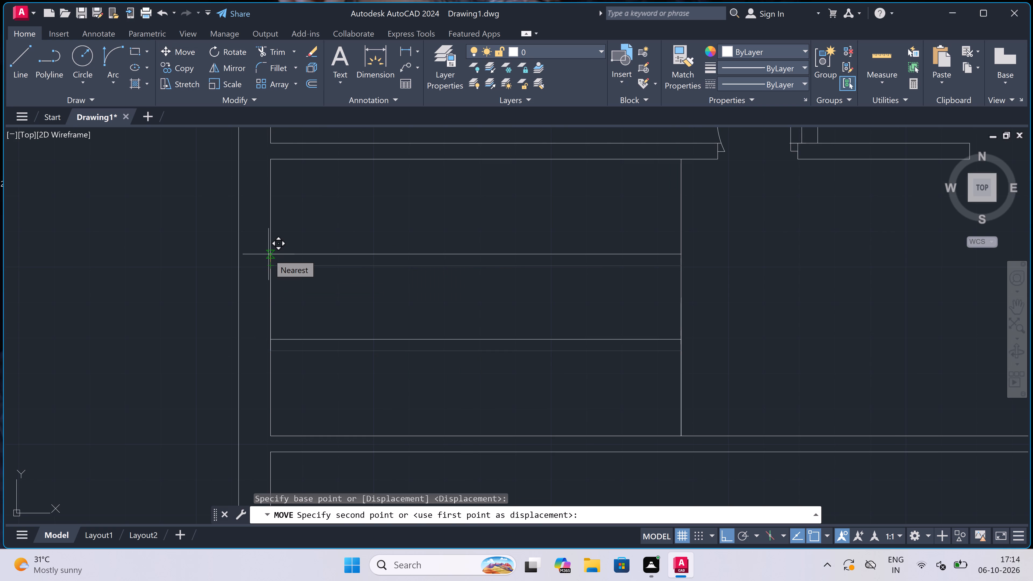
{"action": "left_click", "coordinate": [268, 254]}
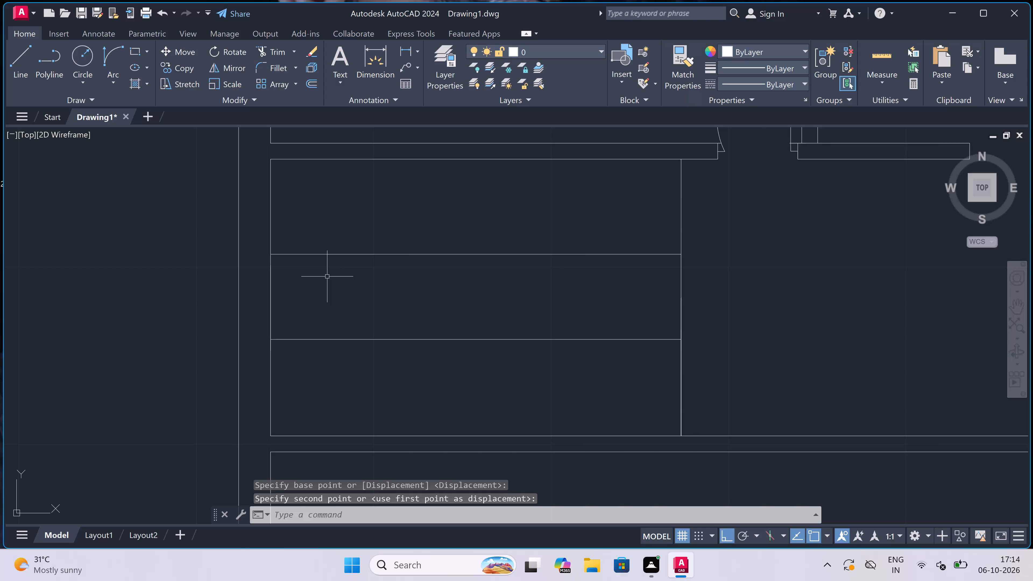
{"action": "key", "text": "Escape"}
Outline a room below the lower partition from its left wall corner: 10' right, 16'3" down, and back to the left outer wall's inner face.
{"action": "type", "text": "l"}
{"action": "key", "text": "space"}
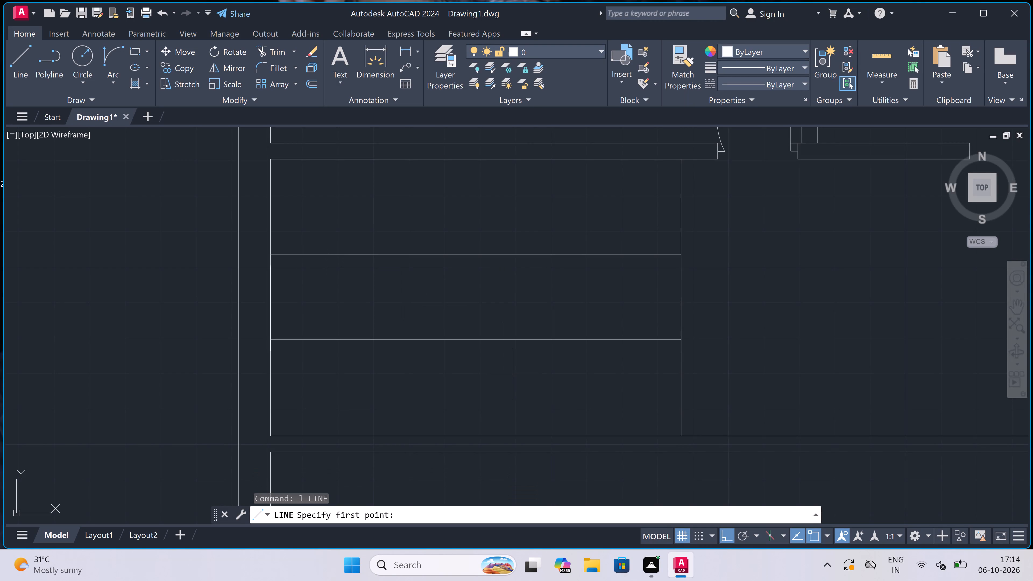
{"action": "scroll", "coordinate": [487, 278], "scroll_direction": "down", "scroll_amount": 3}
{"action": "scroll", "coordinate": [441, 327], "scroll_direction": "up", "scroll_amount": 2}
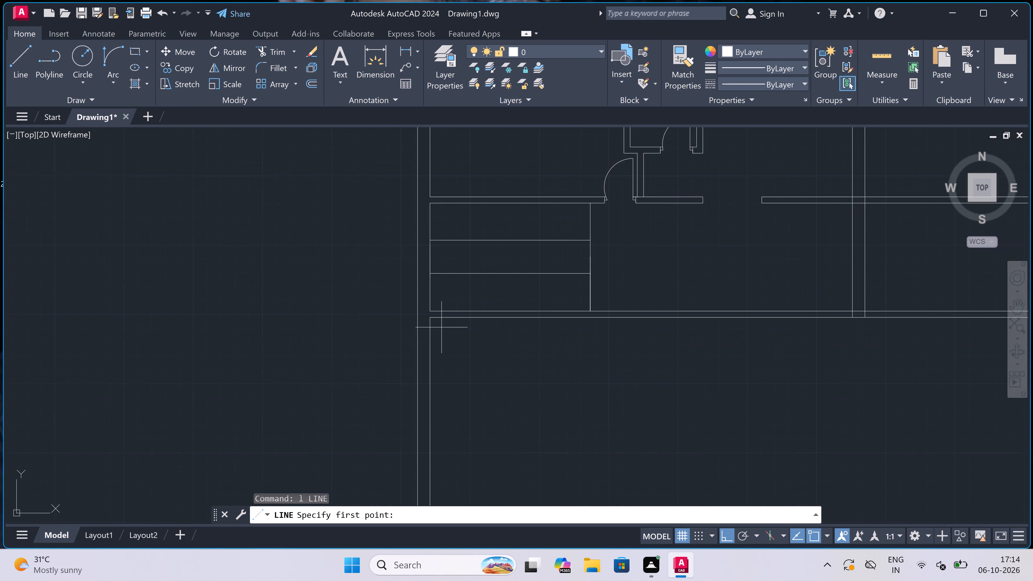
{"action": "left_click", "coordinate": [422, 313]}
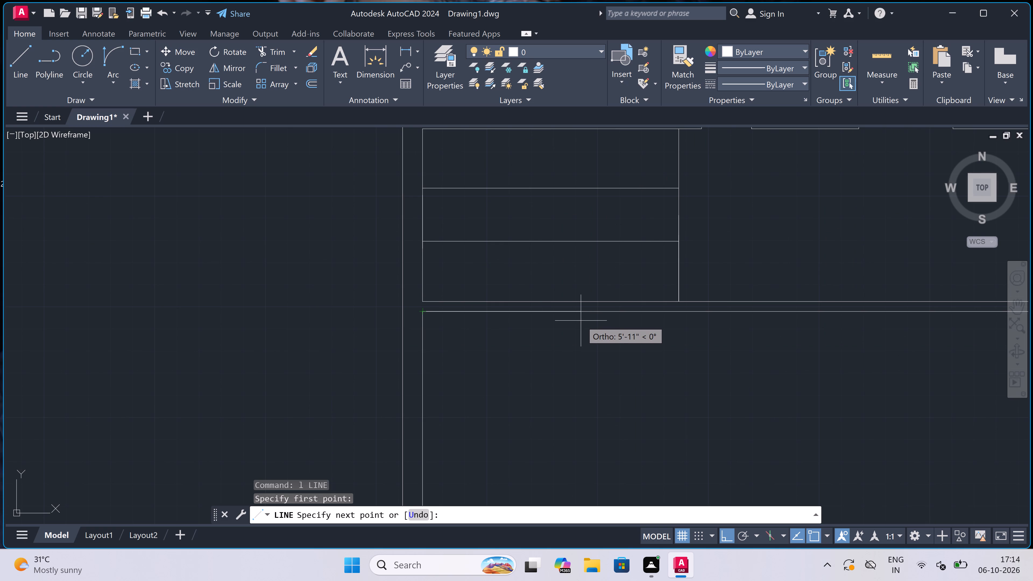
{"action": "type", "text": "10'"}
{"action": "key", "text": "space"}
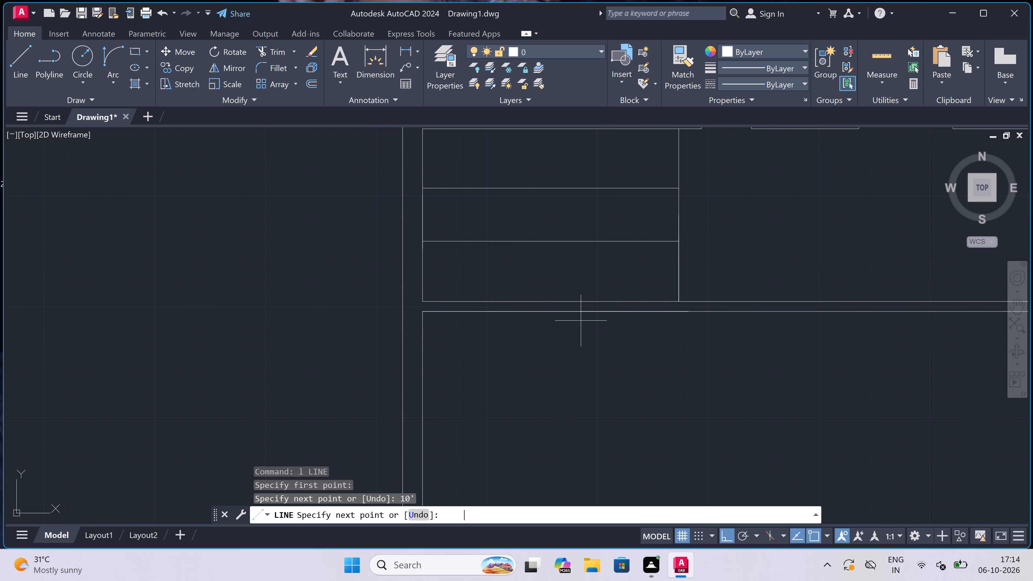
{"action": "scroll", "coordinate": [582, 318], "scroll_direction": "down", "scroll_amount": 3}
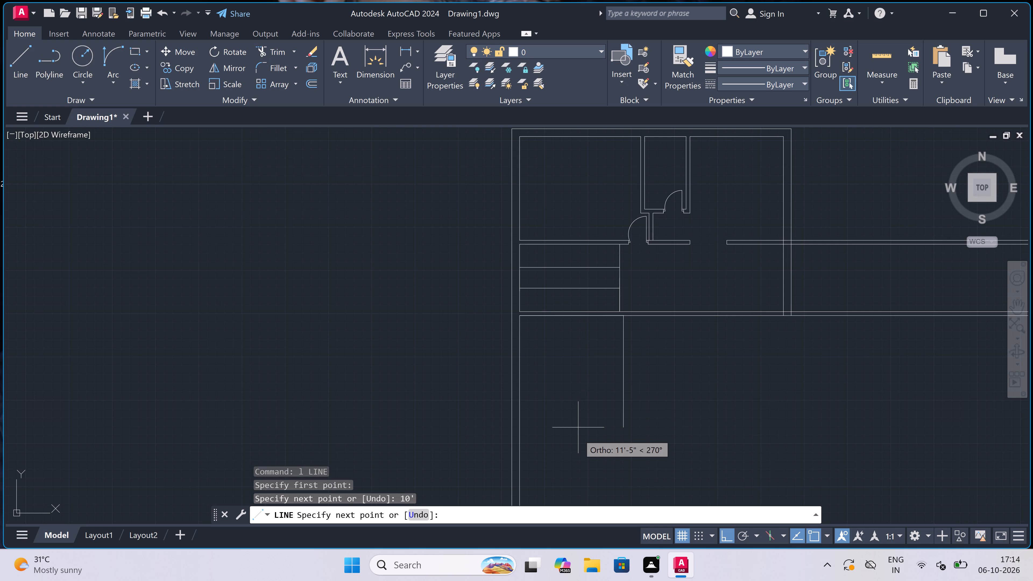
{"action": "type", "text": "16'3"}
{"action": "type", "text": "\""}
{"action": "key", "text": "space"}
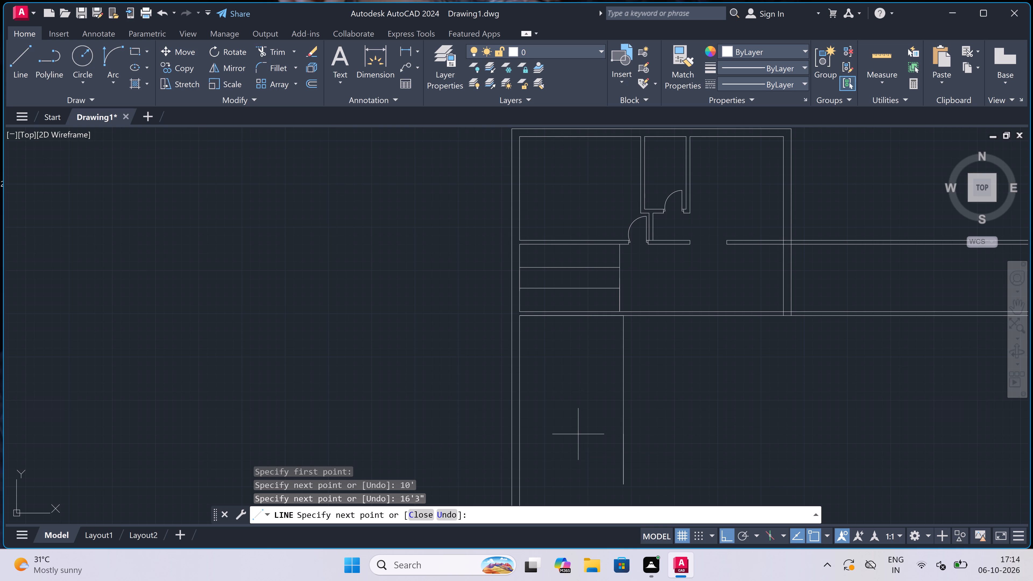
{"action": "scroll", "coordinate": [572, 419], "scroll_direction": "down", "scroll_amount": 2}
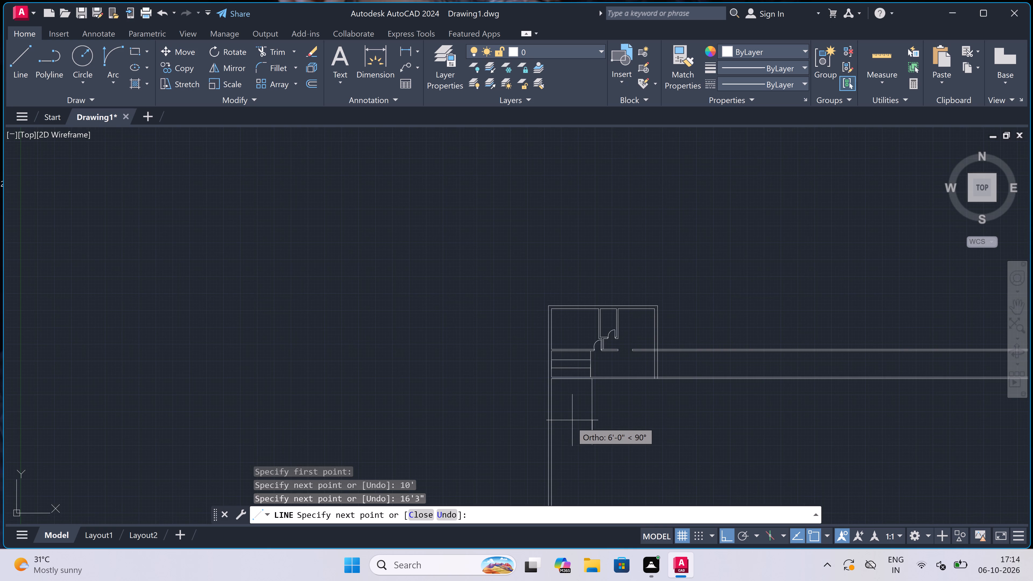
{"action": "scroll", "coordinate": [547, 454], "scroll_direction": "up", "scroll_amount": 3}
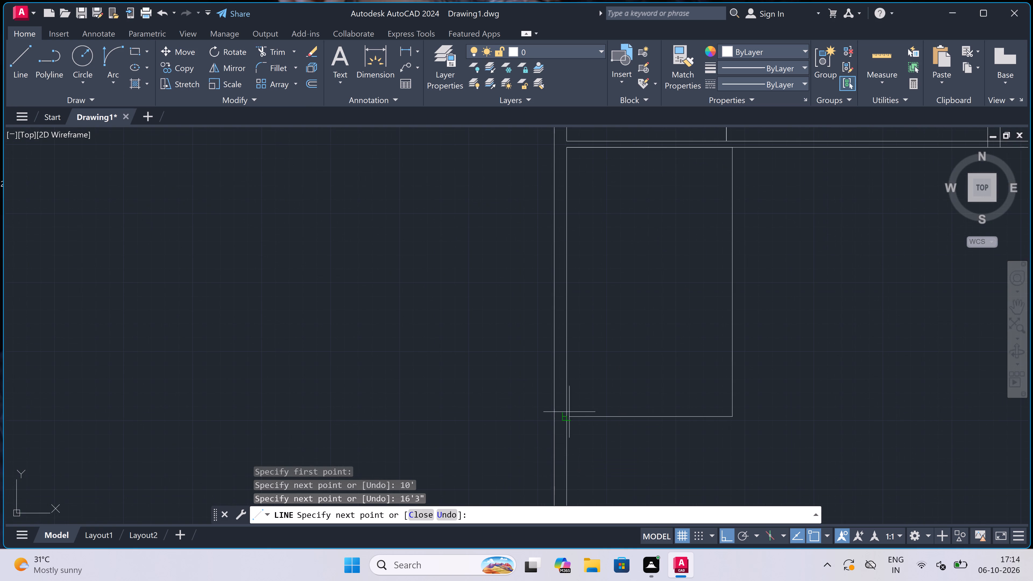
{"action": "left_click", "coordinate": [569, 421]}
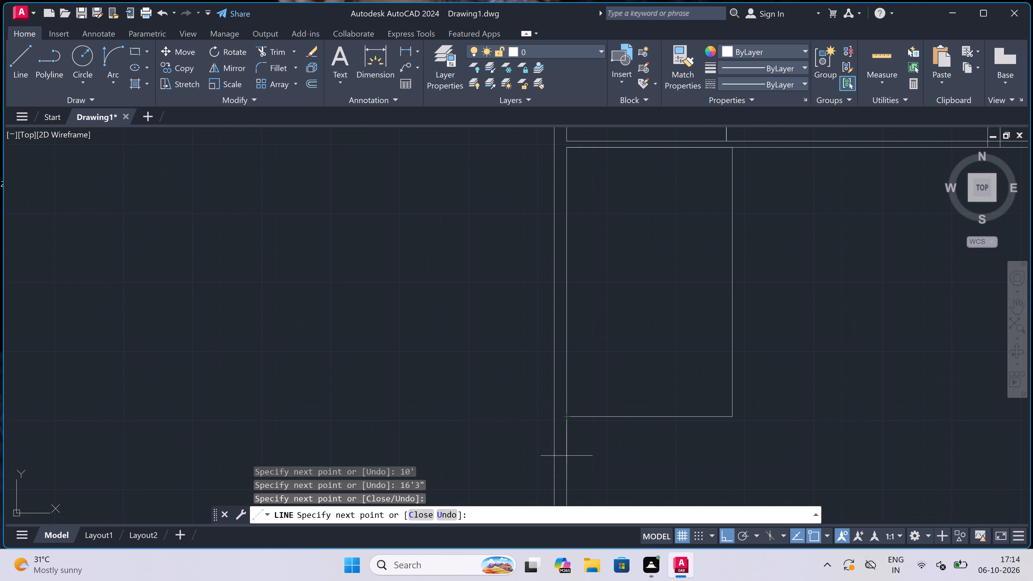
Continue the line as the room's outer face: 9" down, across to the room's right edge, 9" further right, and up to the lower partition.
{"action": "type", "text": "9\""}
{"action": "key", "text": "space"}
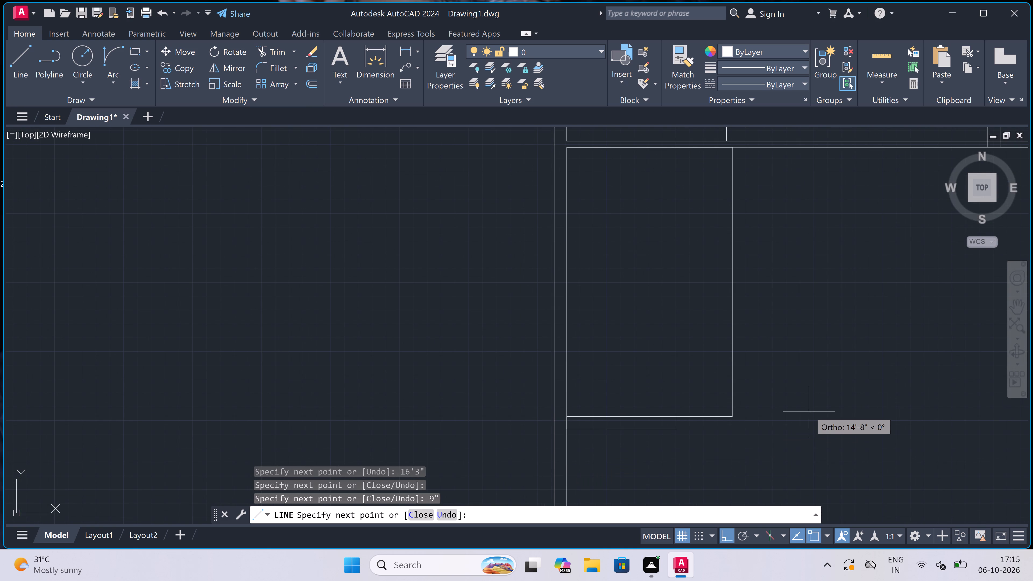
{"action": "scroll", "coordinate": [769, 423], "scroll_direction": "up", "scroll_amount": 2}
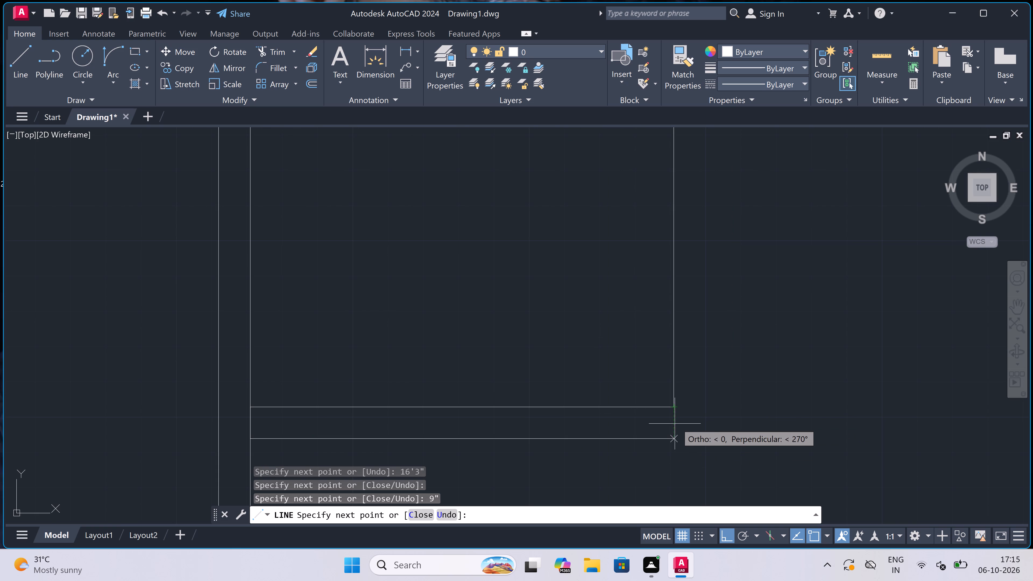
{"action": "left_click", "coordinate": [675, 436]}
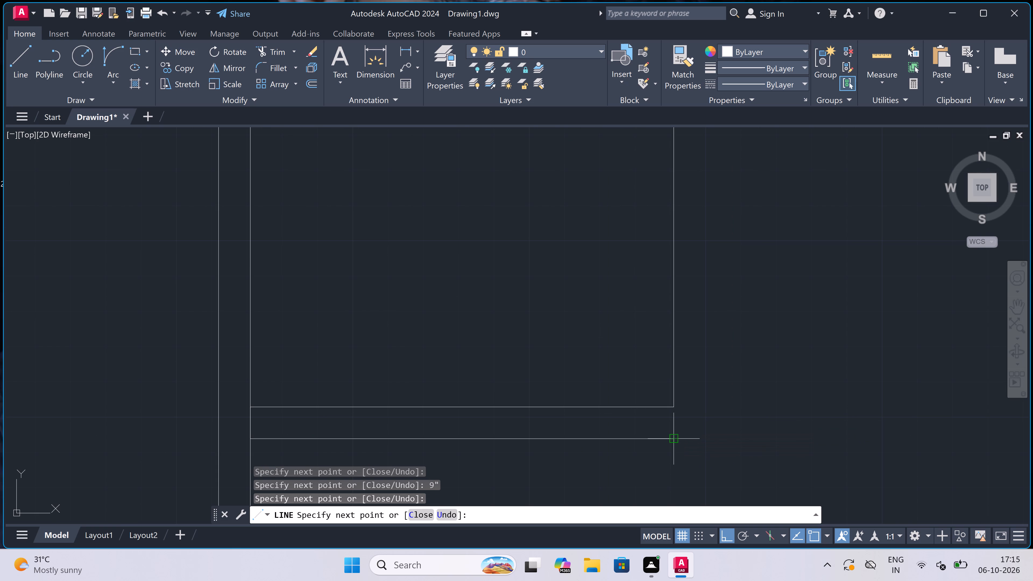
{"action": "type", "text": "9\""}
{"action": "key", "text": "space"}
{"action": "scroll", "coordinate": [687, 380], "scroll_direction": "down", "scroll_amount": 1}
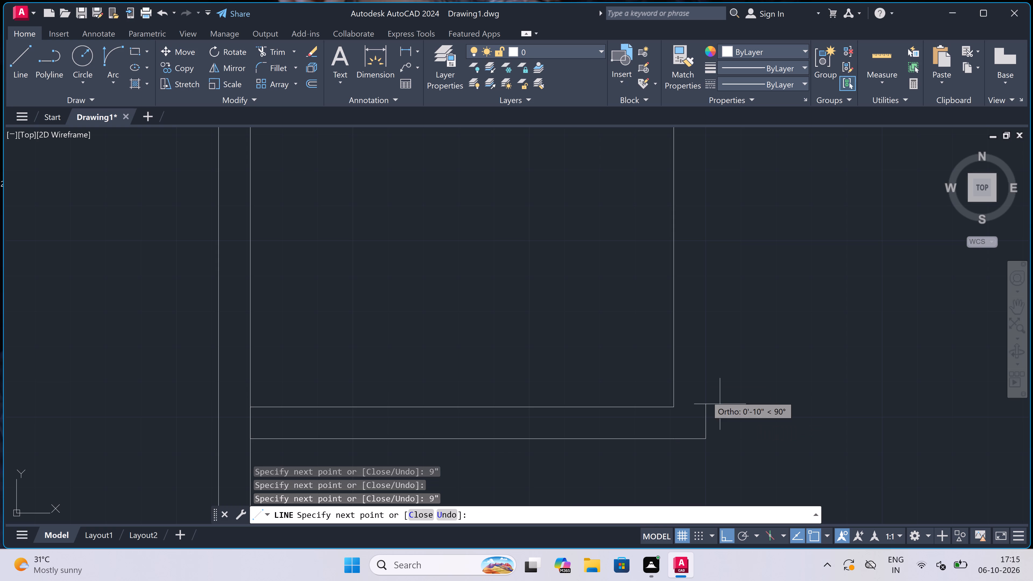
{"action": "scroll", "coordinate": [688, 381], "scroll_direction": "down", "scroll_amount": 2}
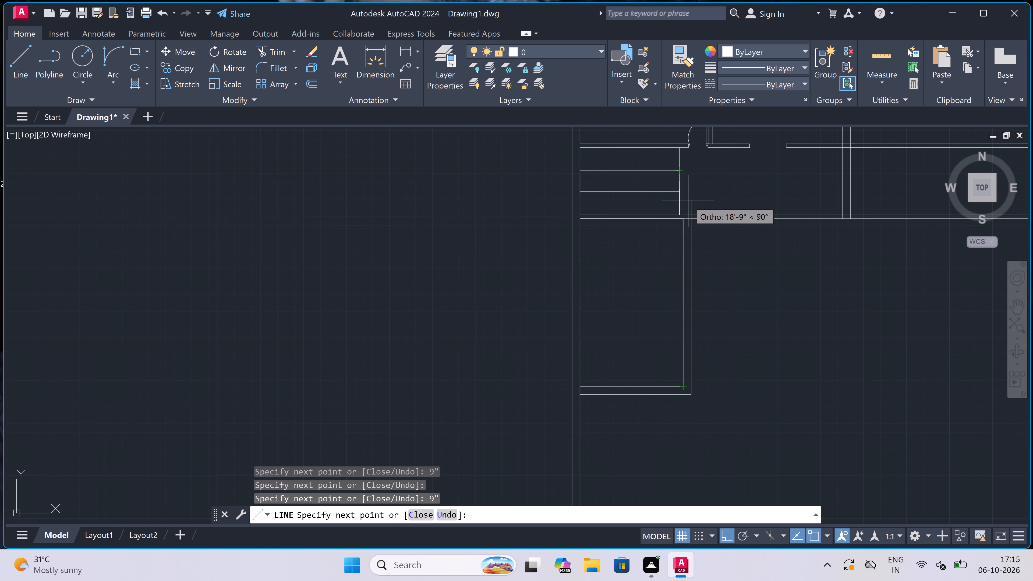
{"action": "scroll", "coordinate": [688, 201], "scroll_direction": "up", "scroll_amount": 3}
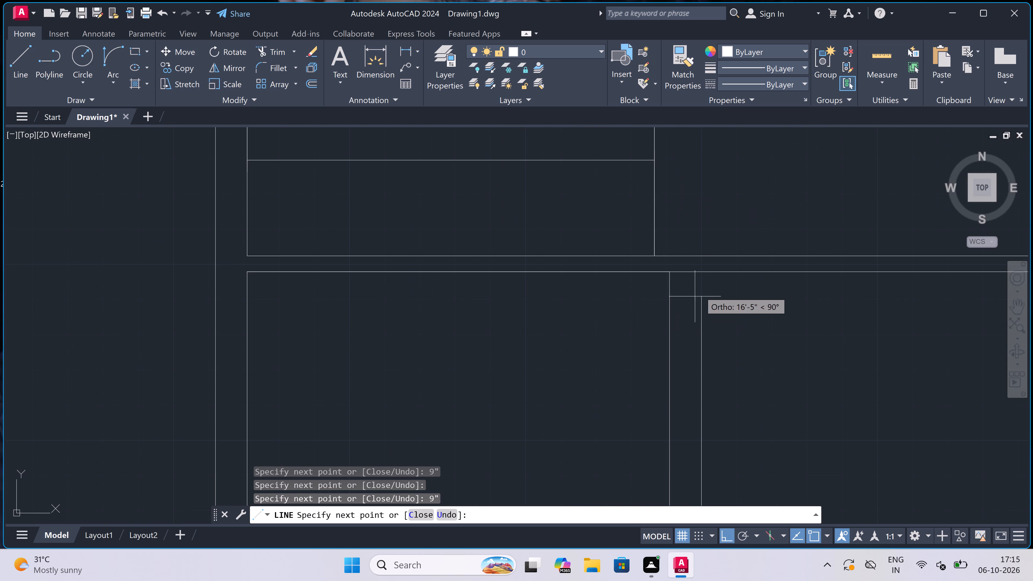
{"action": "left_click", "coordinate": [702, 275]}
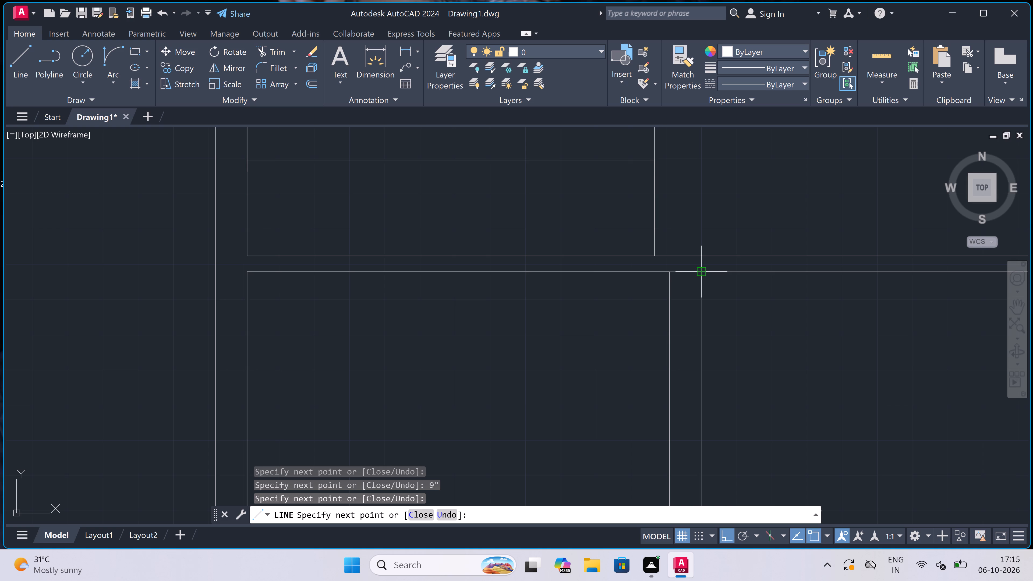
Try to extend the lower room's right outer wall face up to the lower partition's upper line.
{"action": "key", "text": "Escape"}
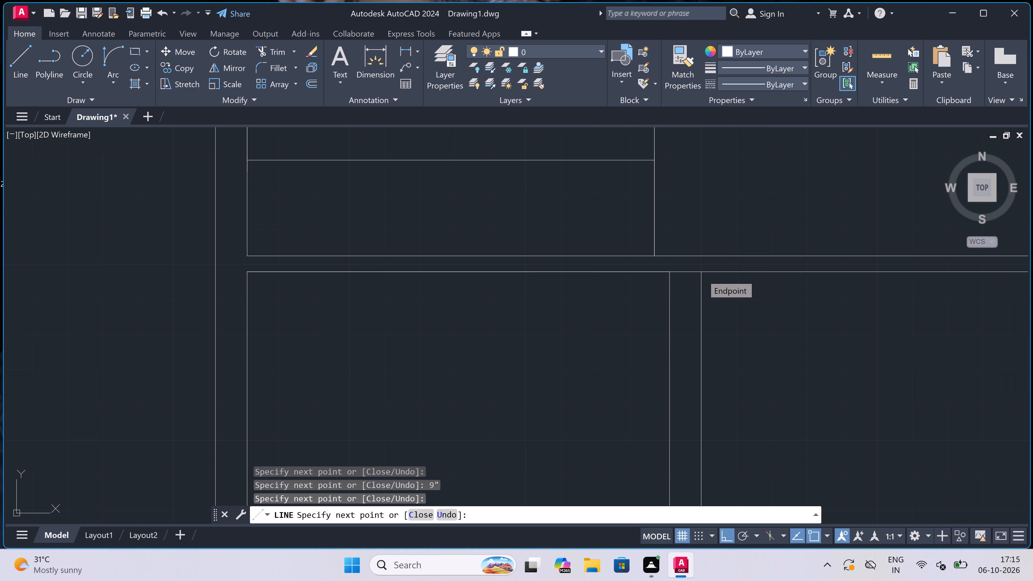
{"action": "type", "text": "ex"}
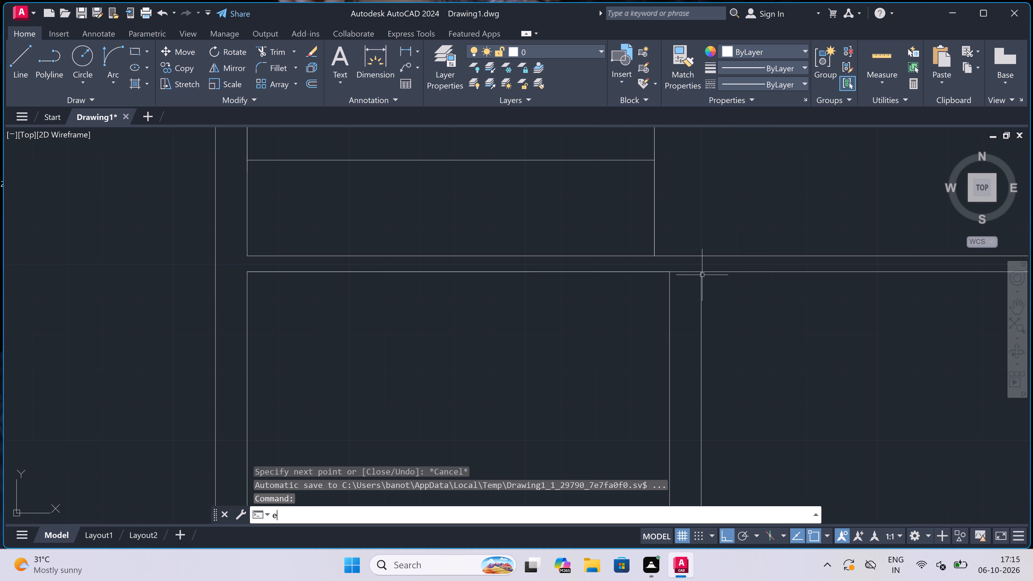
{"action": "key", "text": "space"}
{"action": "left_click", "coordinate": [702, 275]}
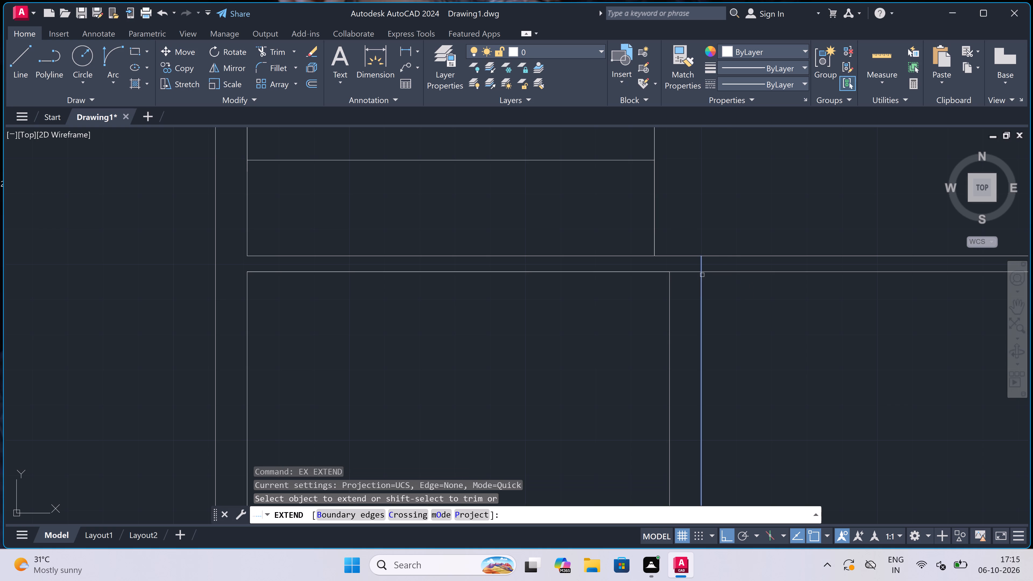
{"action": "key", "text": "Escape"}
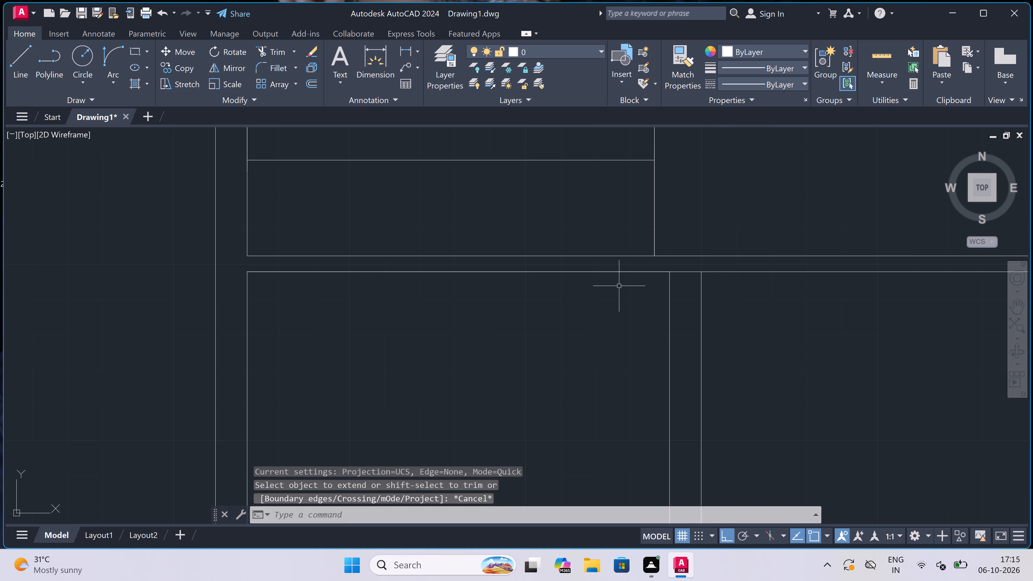
Trim the lower partition's bottom line between the two faces of the lower room's right wall.
{"action": "type", "text": "tr"}
{"action": "key", "text": "space"}
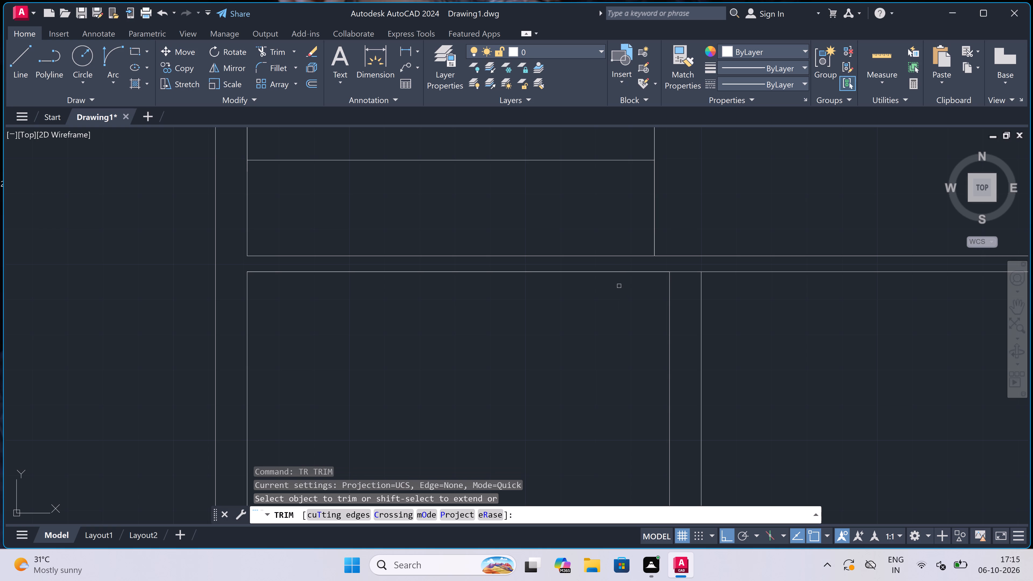
{"action": "left_click", "coordinate": [687, 272]}
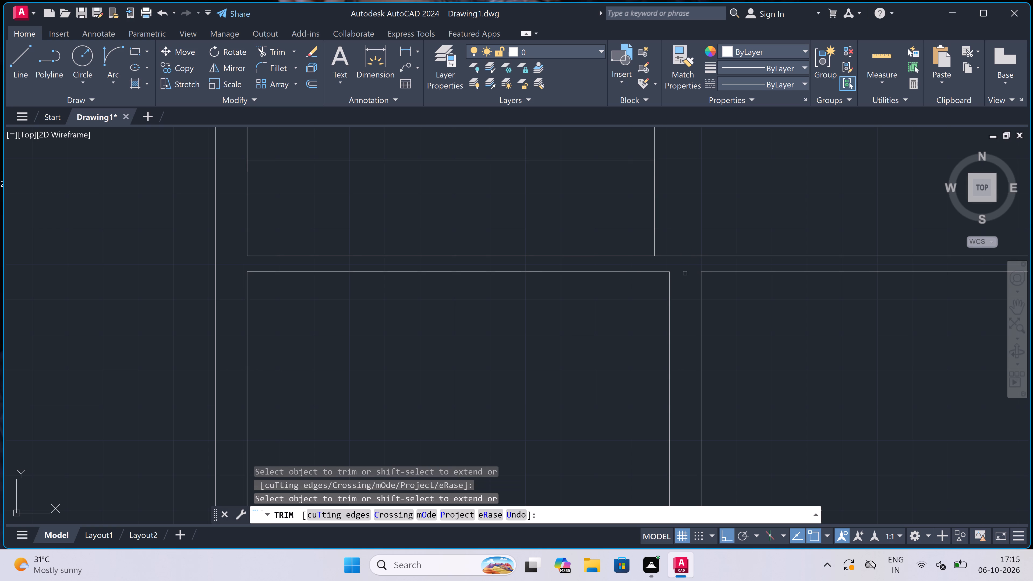
{"action": "key", "text": "Escape"}
Extend the lower room's right outer wall face up to the lower partition's upper line.
{"action": "type", "text": "ex"}
{"action": "key", "text": "space"}
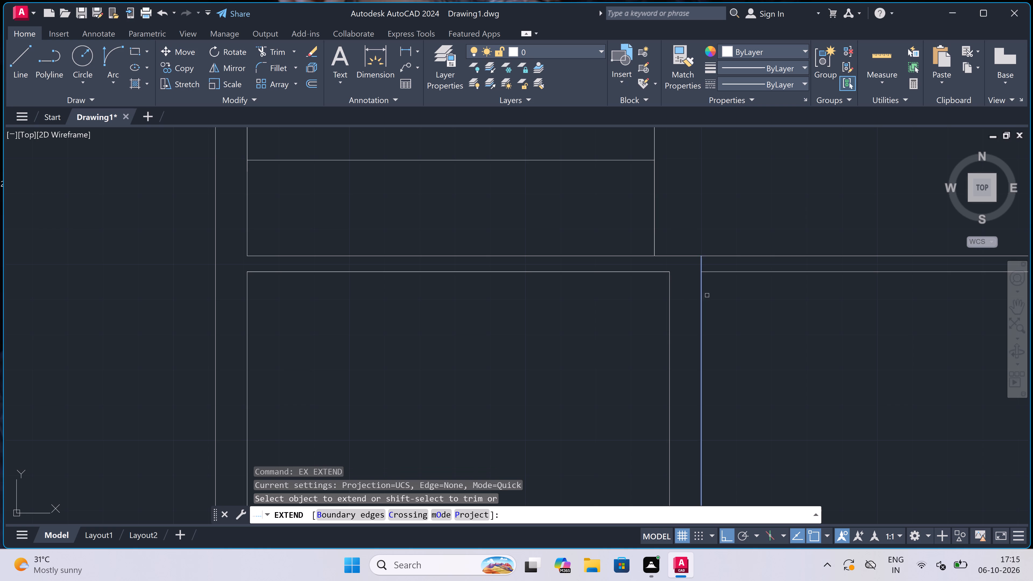
{"action": "left_click", "coordinate": [701, 288]}
{"action": "scroll", "coordinate": [471, 304], "scroll_direction": "down", "scroll_amount": 4}
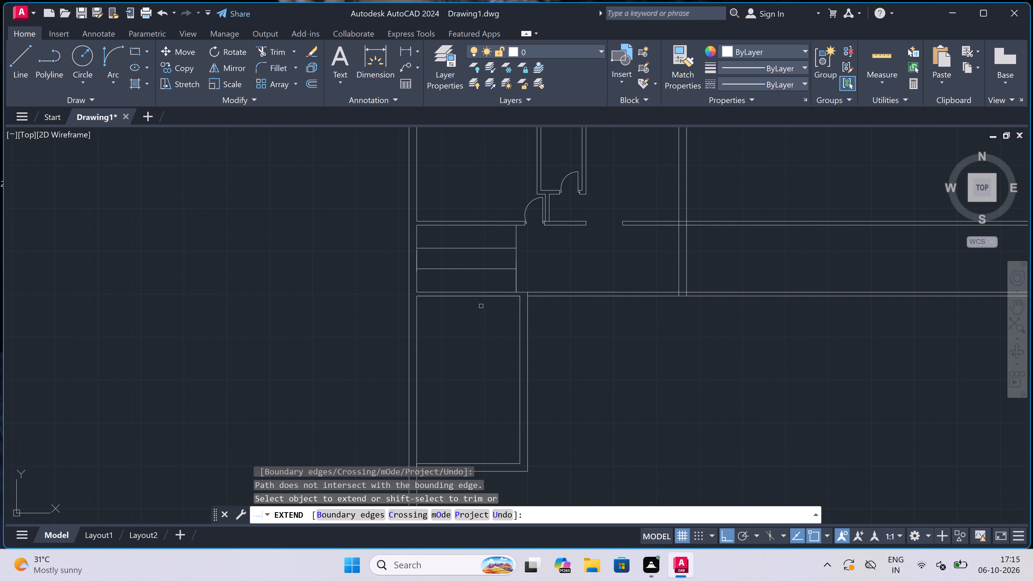
{"action": "key", "text": "Escape"}
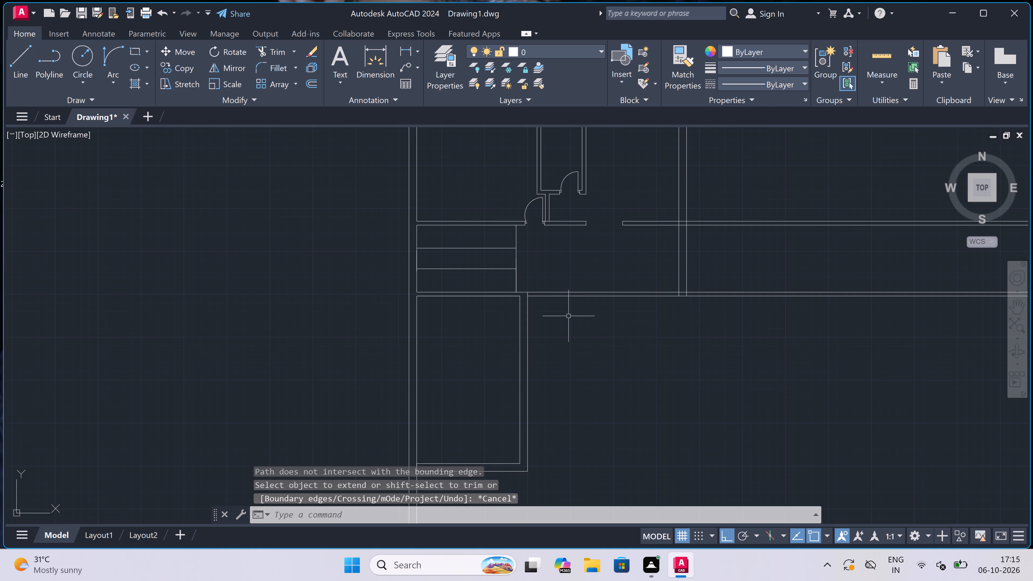
Draw lines from the building's right outer wall face down to the lower room's bottom level, and across to that room's lower-right outer corner.
{"action": "scroll", "coordinate": [566, 314], "scroll_direction": "down", "scroll_amount": 2}
{"action": "scroll", "coordinate": [563, 314], "scroll_direction": "up", "scroll_amount": 3}
{"action": "scroll", "coordinate": [563, 314], "scroll_direction": "down", "scroll_amount": 2}
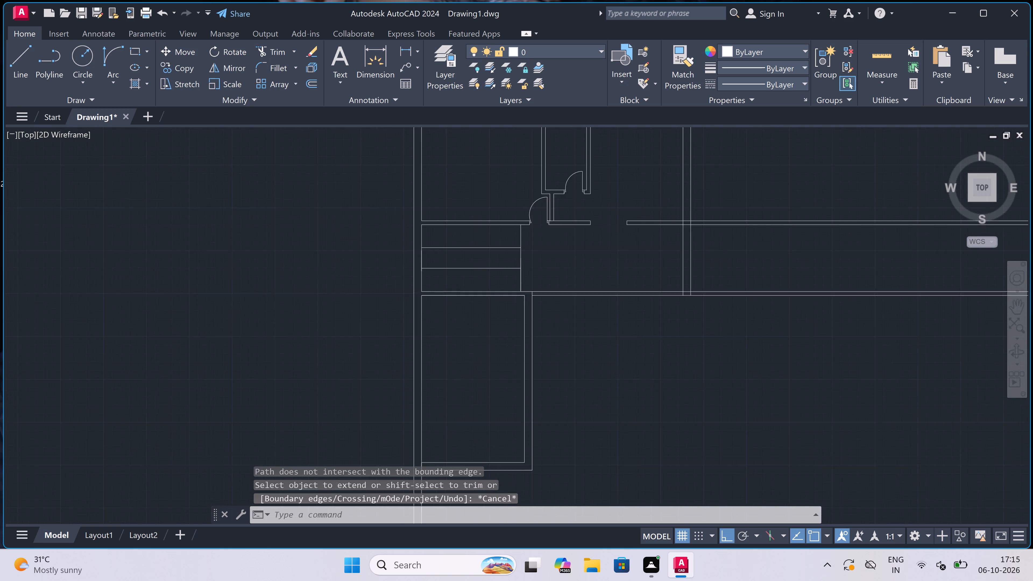
{"action": "scroll", "coordinate": [563, 314], "scroll_direction": "down", "scroll_amount": 1}
{"action": "scroll", "coordinate": [556, 290], "scroll_direction": "up", "scroll_amount": 2}
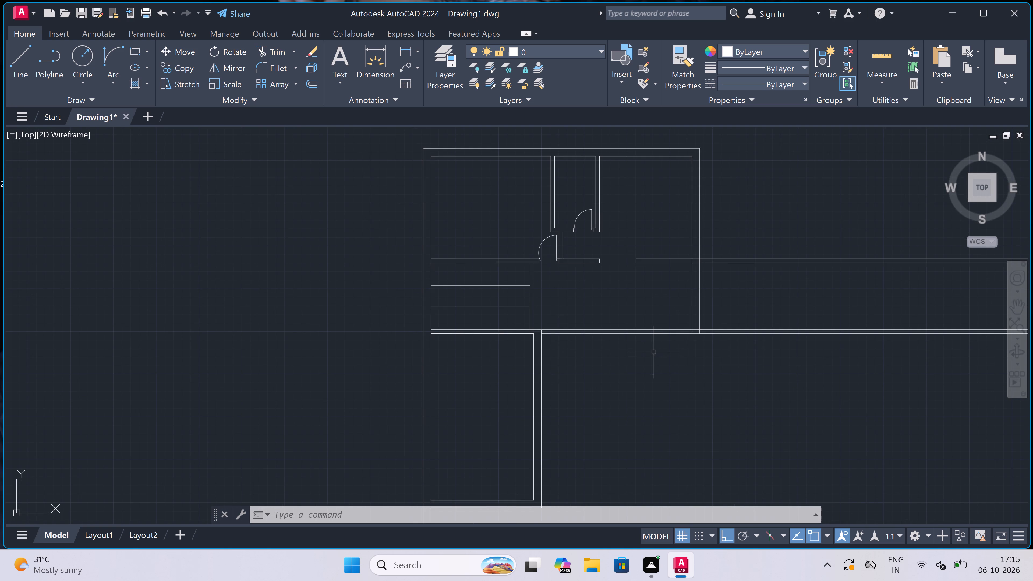
{"action": "scroll", "coordinate": [652, 353], "scroll_direction": "up", "scroll_amount": 1}
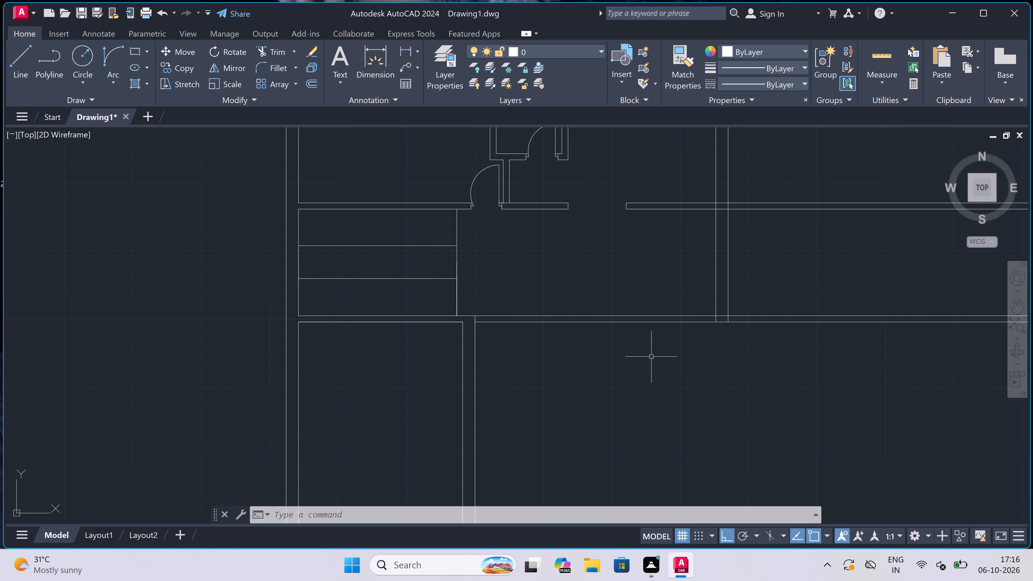
{"action": "type", "text": "l"}
{"action": "key", "text": "space"}
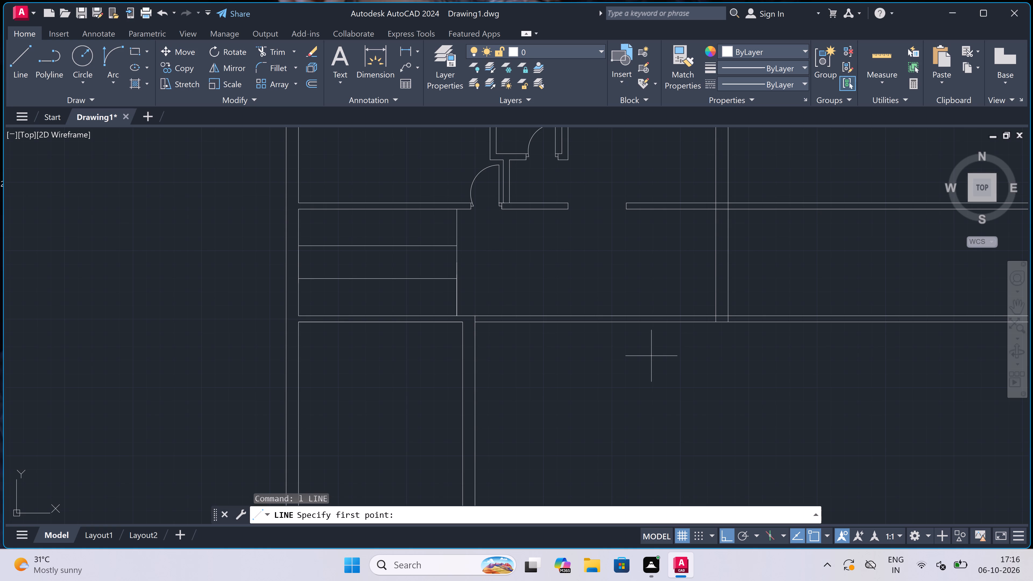
{"action": "scroll", "coordinate": [651, 356], "scroll_direction": "down", "scroll_amount": 1}
{"action": "scroll", "coordinate": [651, 355], "scroll_direction": "up", "scroll_amount": 1}
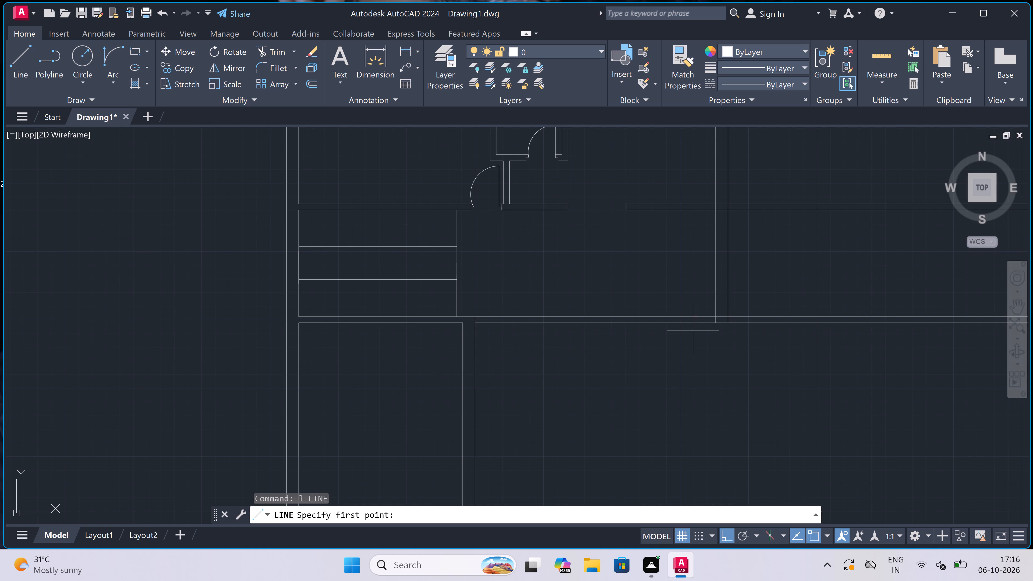
{"action": "left_click", "coordinate": [724, 326]}
{"action": "scroll", "coordinate": [724, 326], "scroll_direction": "down", "scroll_amount": 3}
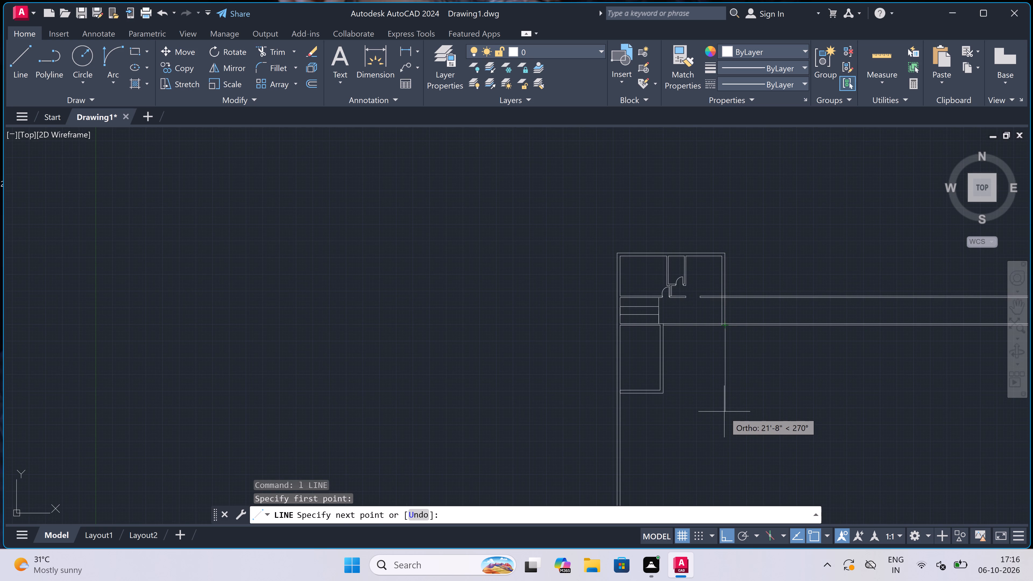
{"action": "scroll", "coordinate": [723, 405], "scroll_direction": "up", "scroll_amount": 1}
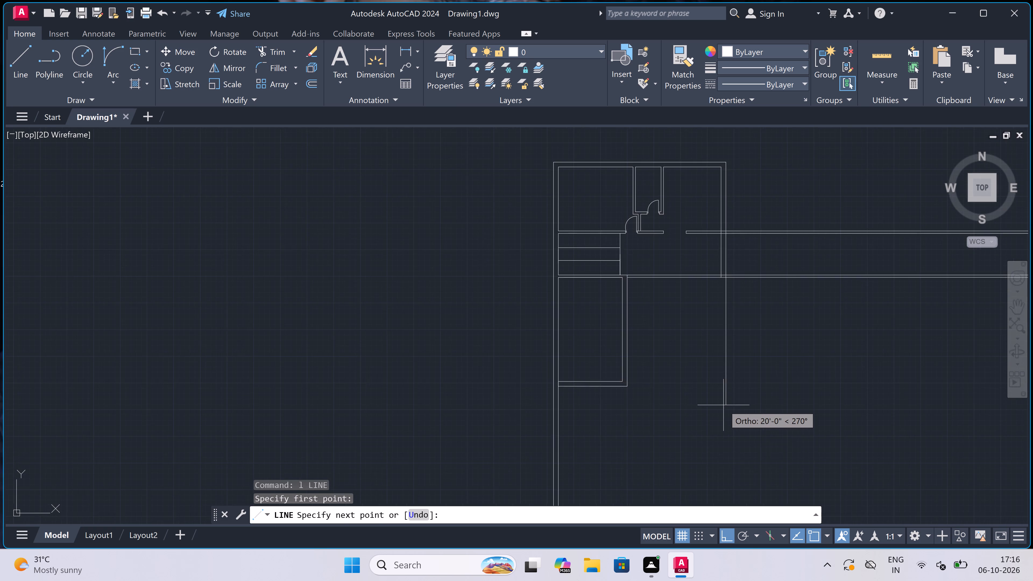
{"action": "scroll", "coordinate": [723, 405], "scroll_direction": "up", "scroll_amount": 1}
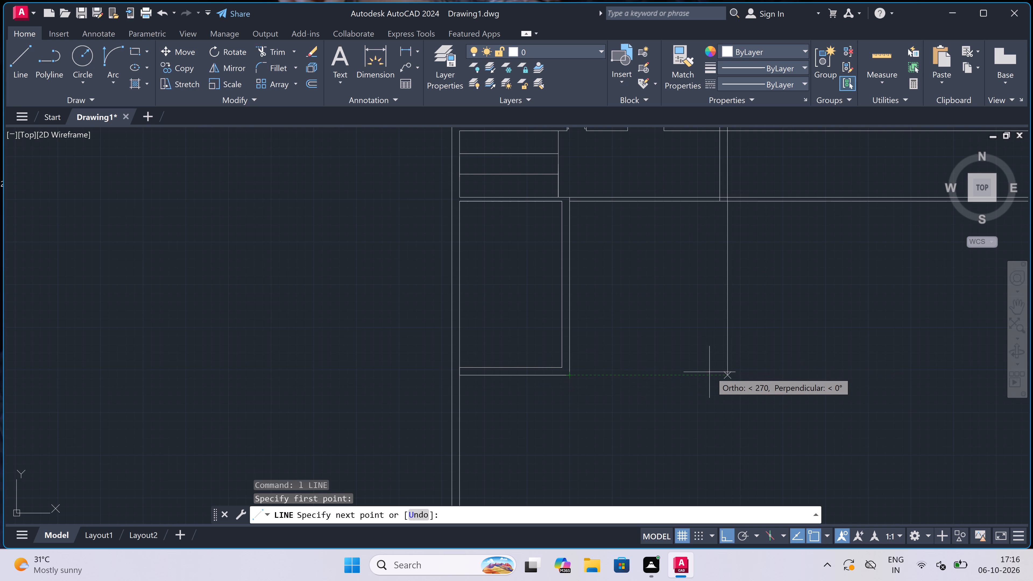
{"action": "left_click", "coordinate": [729, 375]}
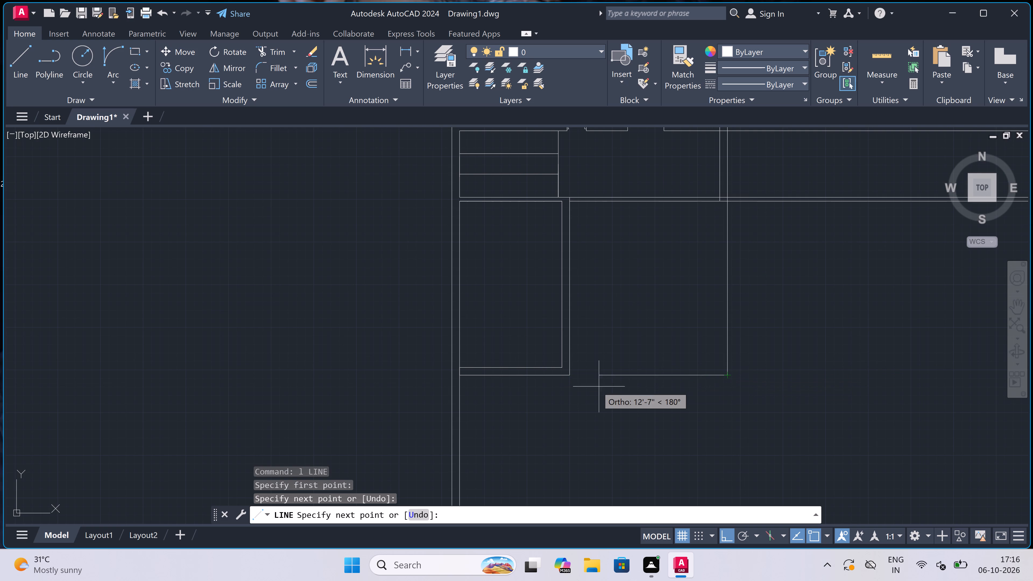
{"action": "left_click", "coordinate": [572, 372]}
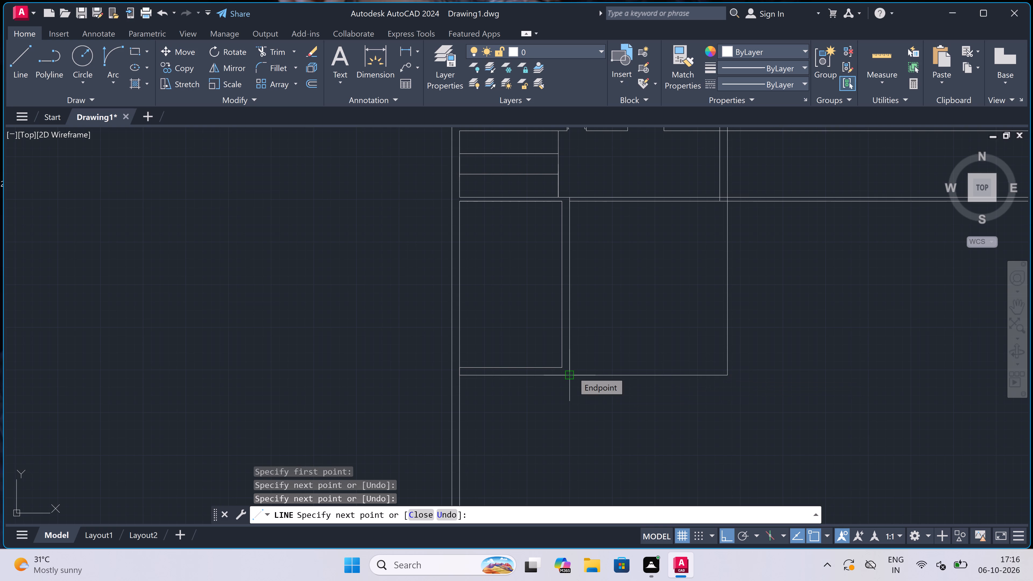
{"action": "key", "text": "Escape"}
Draw the second room's inner faces: across at the first room's inner bottom level to the right wall, 9" back left, and up to the partition.
{"action": "scroll", "coordinate": [574, 370], "scroll_direction": "up", "scroll_amount": 2}
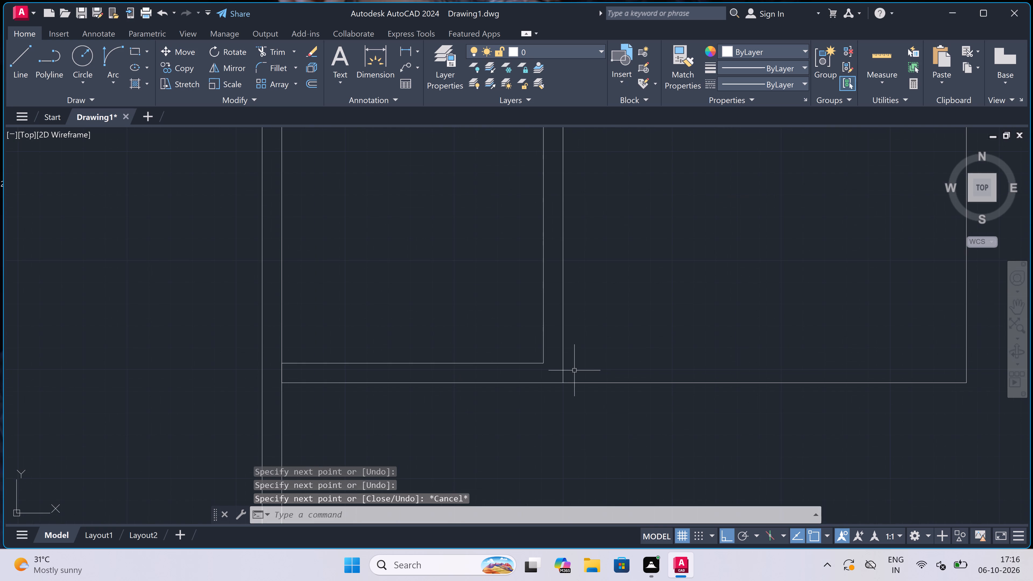
{"action": "type", "text": "l"}
{"action": "key", "text": "space"}
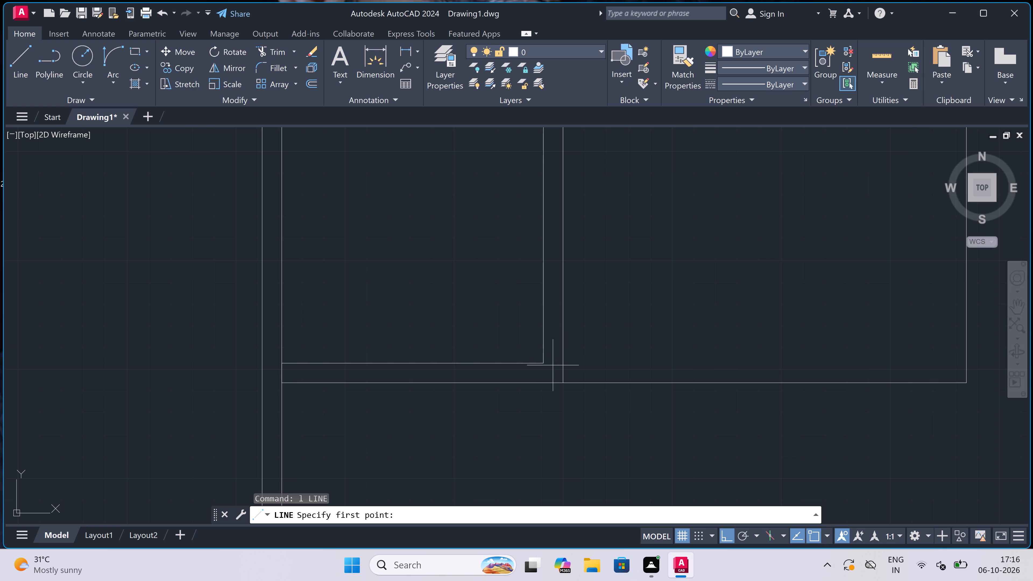
{"action": "left_click", "coordinate": [564, 367]}
{"action": "scroll", "coordinate": [670, 349], "scroll_direction": "down", "scroll_amount": 4}
{"action": "scroll", "coordinate": [735, 343], "scroll_direction": "up", "scroll_amount": 2}
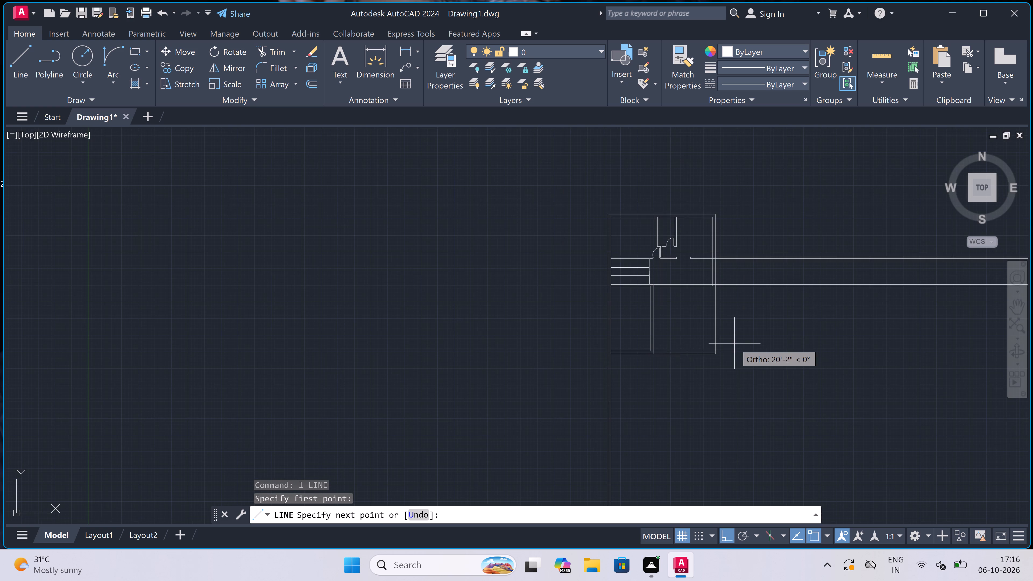
{"action": "scroll", "coordinate": [735, 343], "scroll_direction": "up", "scroll_amount": 2}
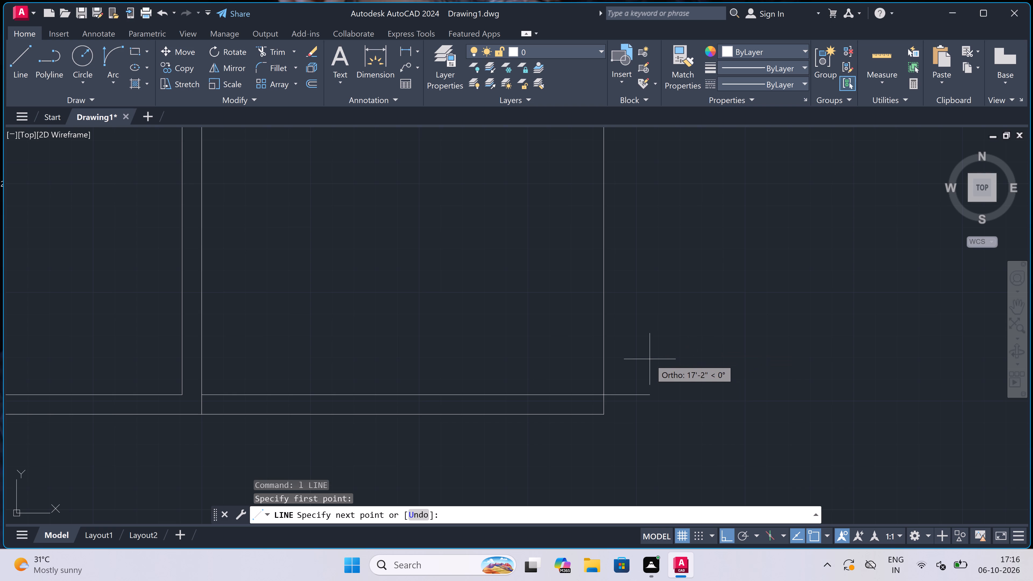
{"action": "left_click", "coordinate": [604, 398]}
{"action": "type", "text": "9\""}
{"action": "key", "text": "space"}
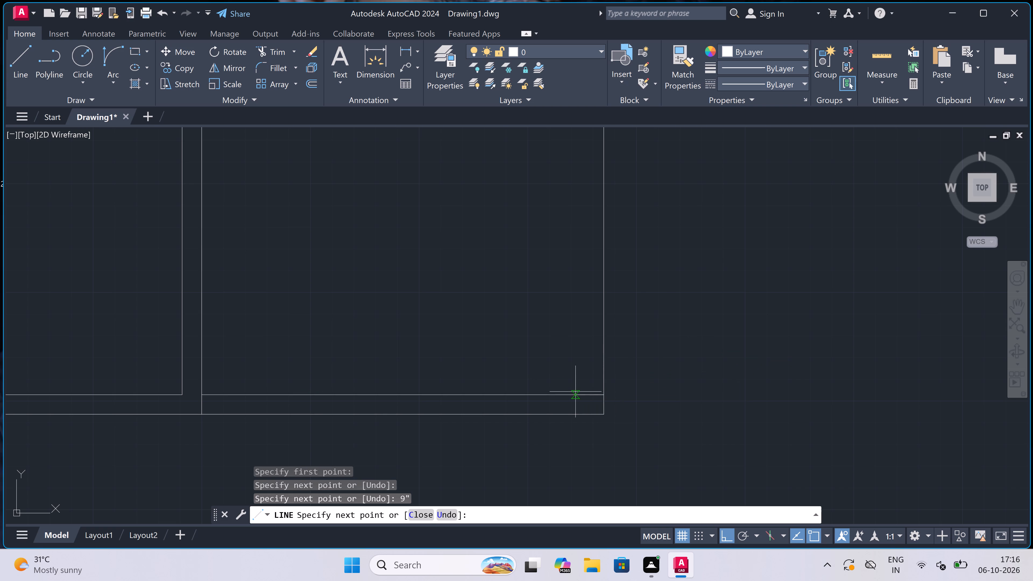
{"action": "scroll", "coordinate": [575, 392], "scroll_direction": "down", "scroll_amount": 4}
{"action": "scroll", "coordinate": [576, 323], "scroll_direction": "up", "scroll_amount": 4}
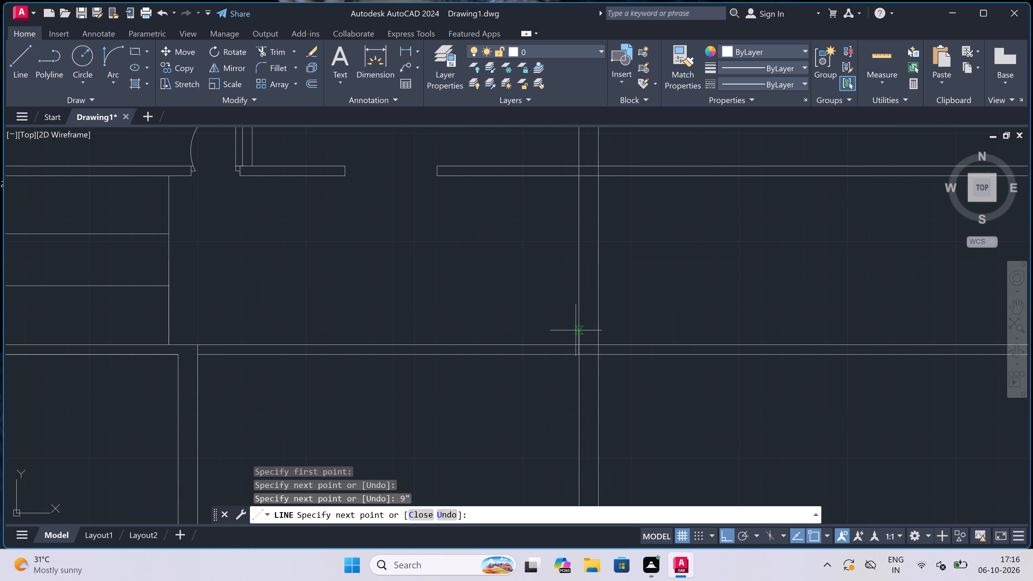
{"action": "scroll", "coordinate": [572, 349], "scroll_direction": "up", "scroll_amount": 3}
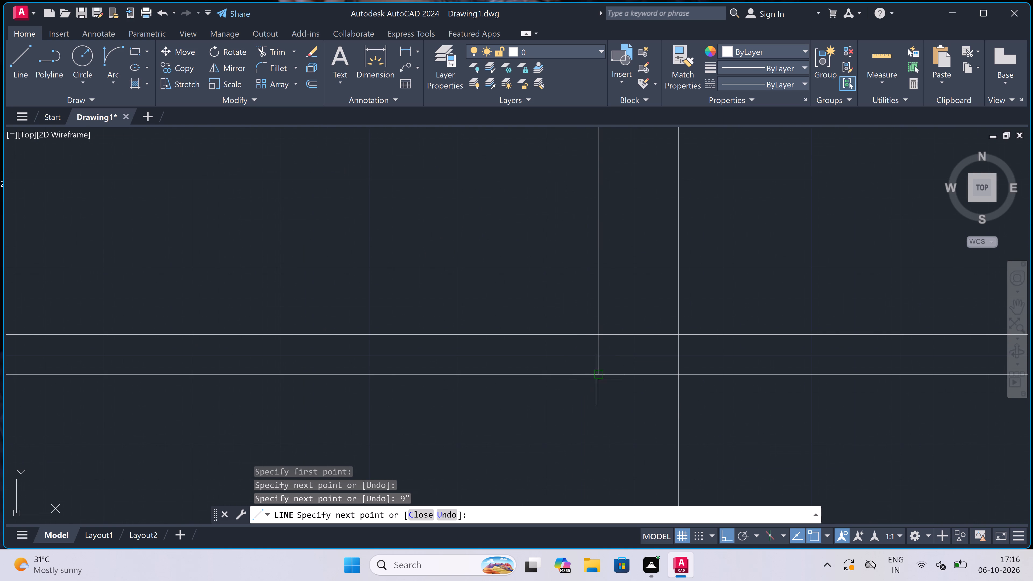
{"action": "left_click", "coordinate": [596, 377]}
{"action": "scroll", "coordinate": [596, 377], "scroll_direction": "down", "scroll_amount": 3}
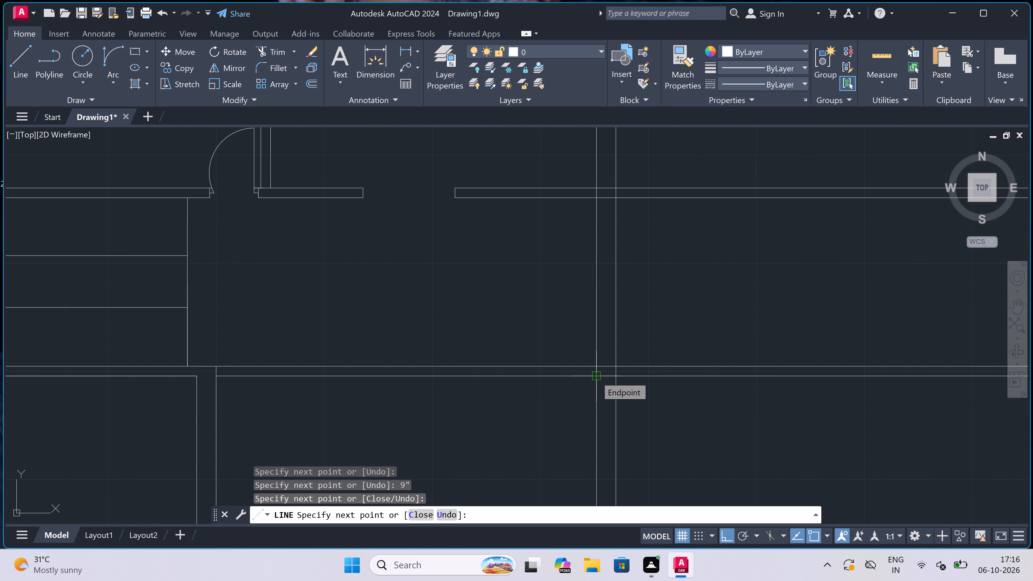
{"action": "key", "text": "Escape"}
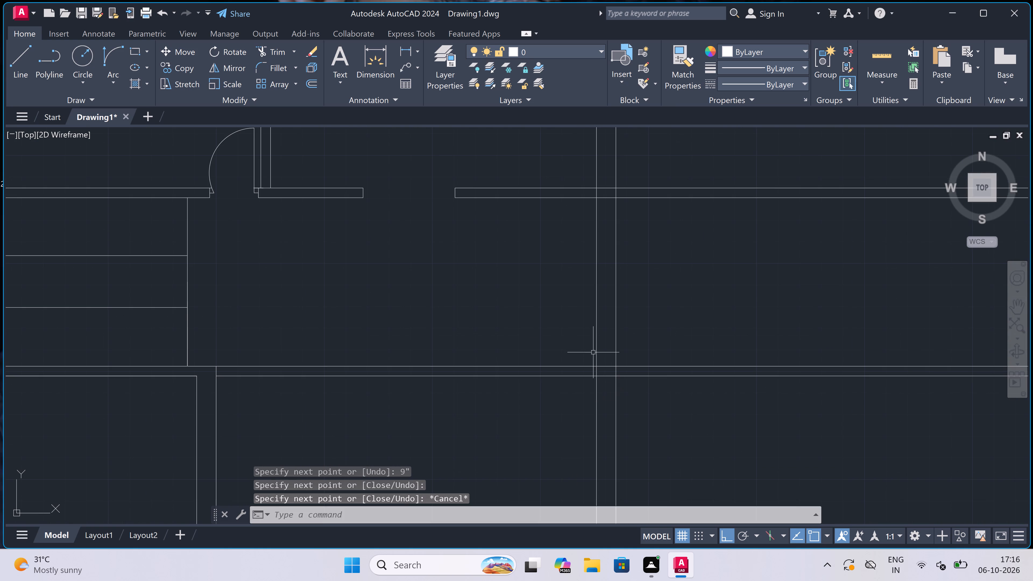
Draw a 13' line leftward along the lower partition's bottom line from the second room's upper-right inner corner.
{"action": "scroll", "coordinate": [590, 335], "scroll_direction": "down", "scroll_amount": 5}
{"action": "scroll", "coordinate": [569, 347], "scroll_direction": "up", "scroll_amount": 4}
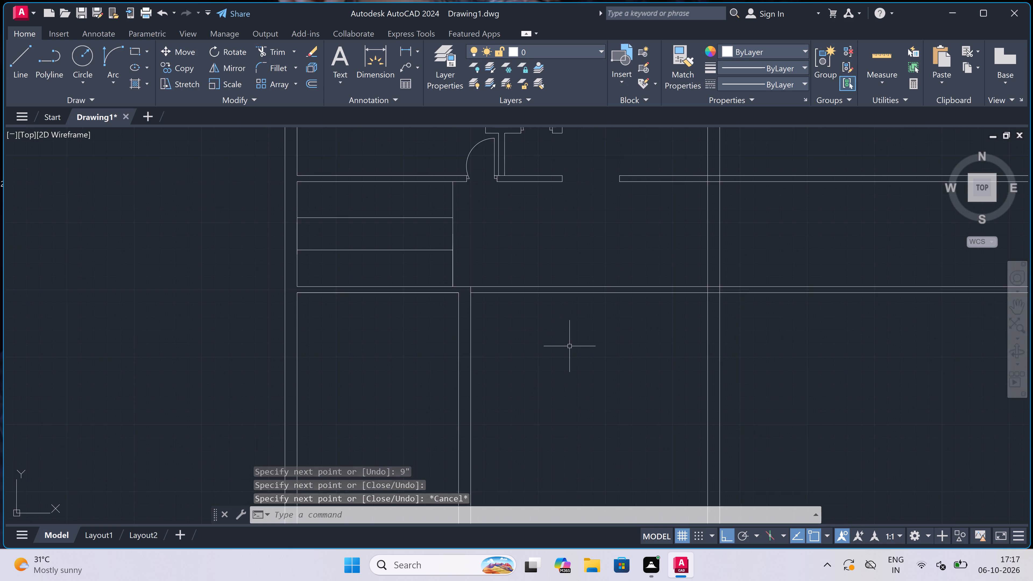
{"action": "scroll", "coordinate": [569, 346], "scroll_direction": "down", "scroll_amount": 2}
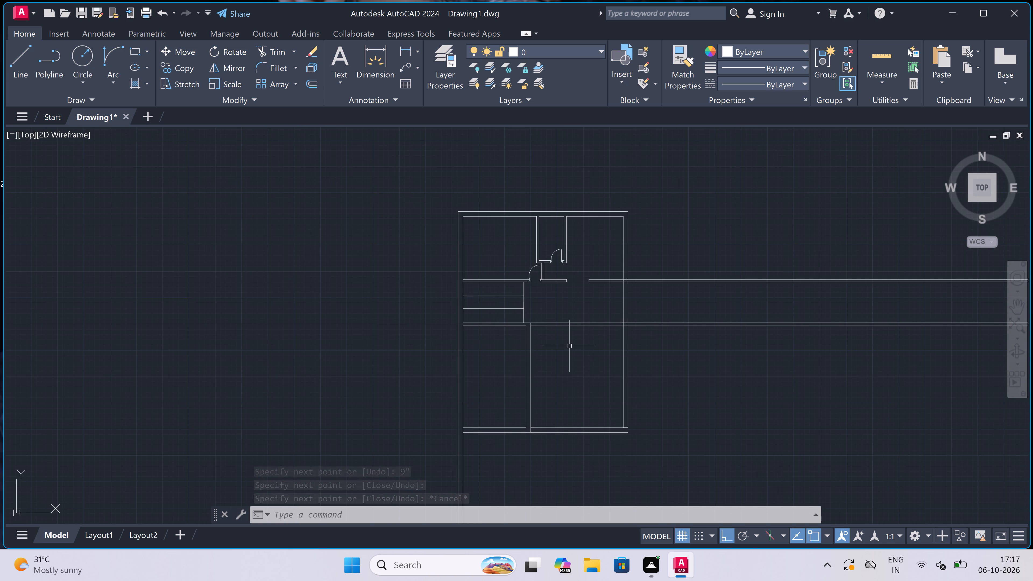
{"action": "type", "text": "l"}
{"action": "key", "text": "space"}
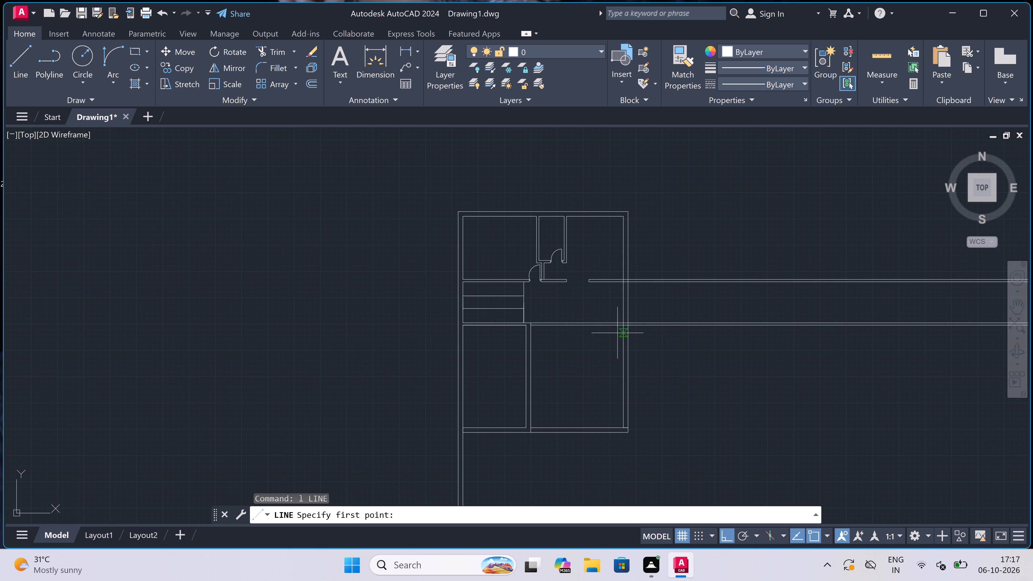
{"action": "scroll", "coordinate": [619, 332], "scroll_direction": "up", "scroll_amount": 3}
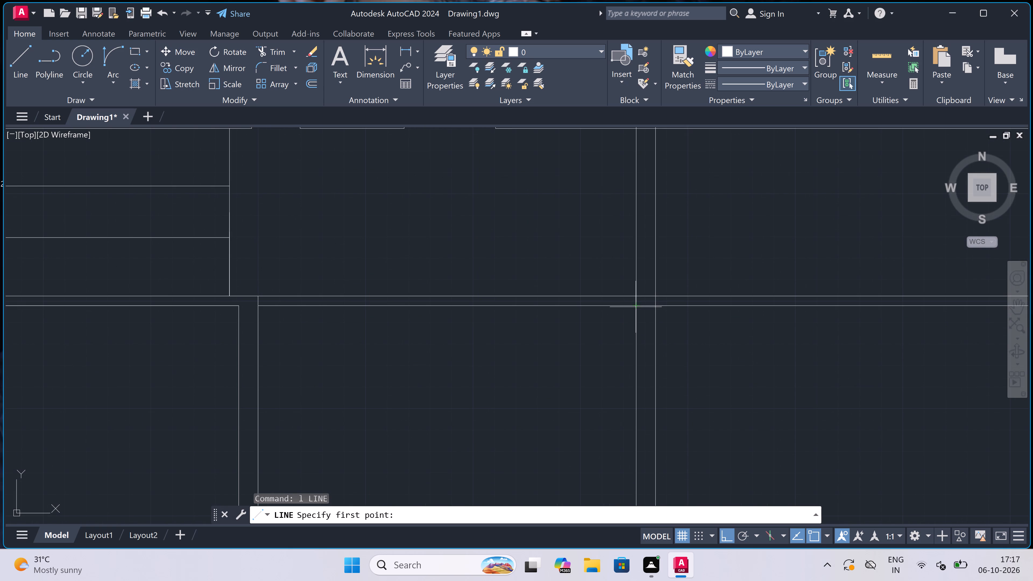
{"action": "left_click", "coordinate": [635, 307]}
{"action": "type", "text": "13'"}
{"action": "key", "text": "space"}
{"action": "scroll", "coordinate": [388, 339], "scroll_direction": "down", "scroll_amount": 3}
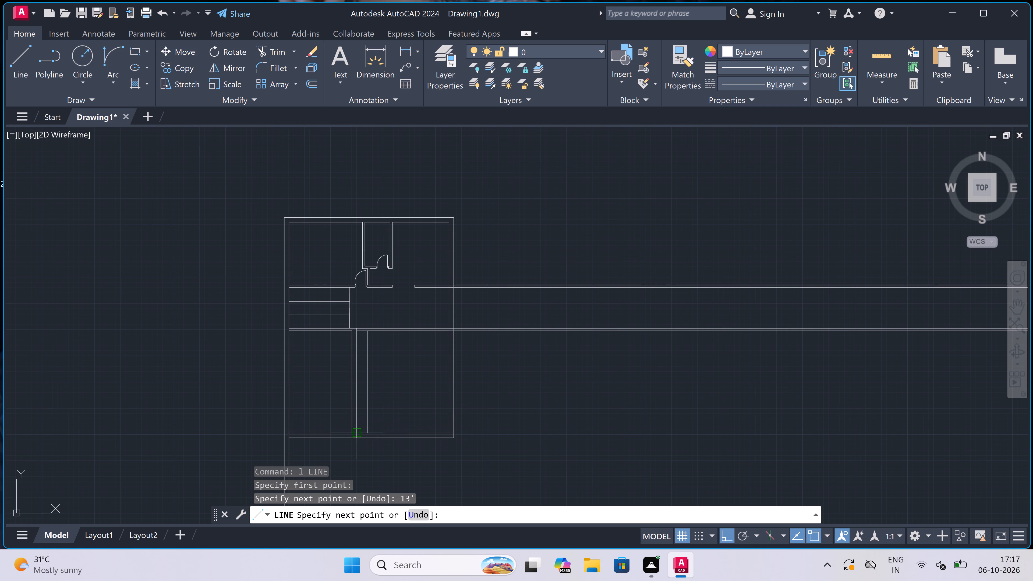
{"action": "scroll", "coordinate": [355, 433], "scroll_direction": "up", "scroll_amount": 2}
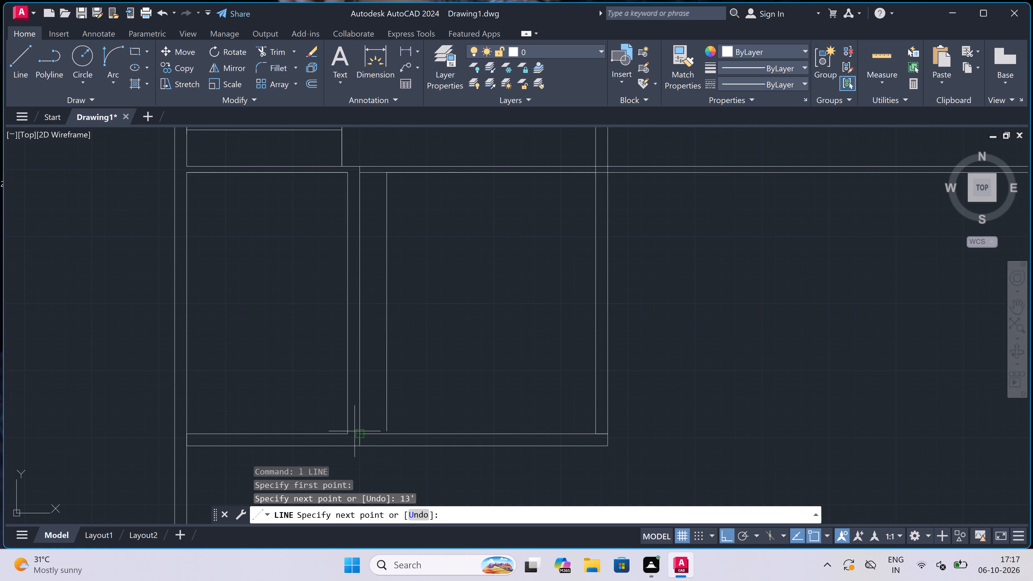
{"action": "key", "text": "Escape"}
{"action": "scroll", "coordinate": [429, 279], "scroll_direction": "down", "scroll_amount": 3}
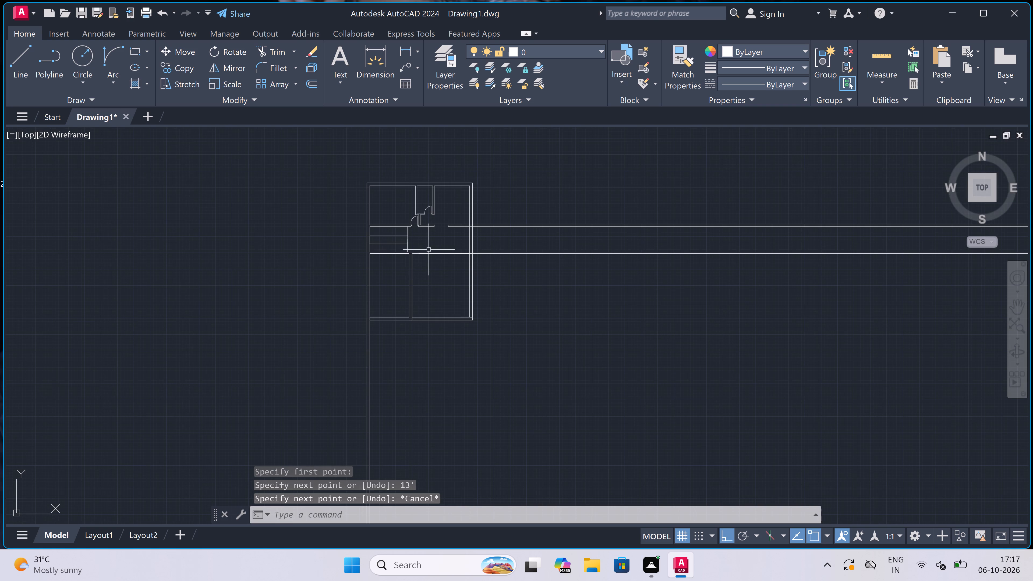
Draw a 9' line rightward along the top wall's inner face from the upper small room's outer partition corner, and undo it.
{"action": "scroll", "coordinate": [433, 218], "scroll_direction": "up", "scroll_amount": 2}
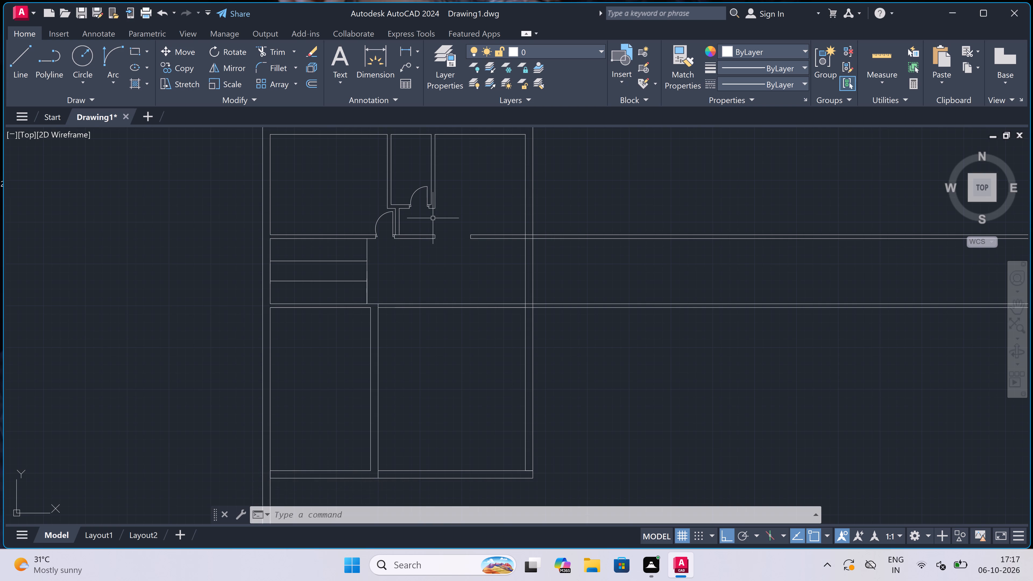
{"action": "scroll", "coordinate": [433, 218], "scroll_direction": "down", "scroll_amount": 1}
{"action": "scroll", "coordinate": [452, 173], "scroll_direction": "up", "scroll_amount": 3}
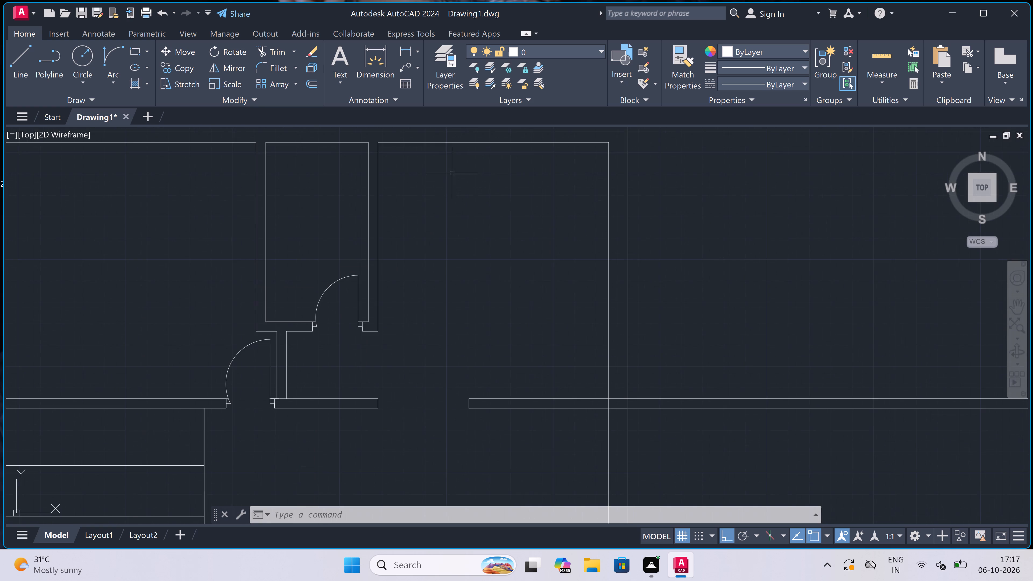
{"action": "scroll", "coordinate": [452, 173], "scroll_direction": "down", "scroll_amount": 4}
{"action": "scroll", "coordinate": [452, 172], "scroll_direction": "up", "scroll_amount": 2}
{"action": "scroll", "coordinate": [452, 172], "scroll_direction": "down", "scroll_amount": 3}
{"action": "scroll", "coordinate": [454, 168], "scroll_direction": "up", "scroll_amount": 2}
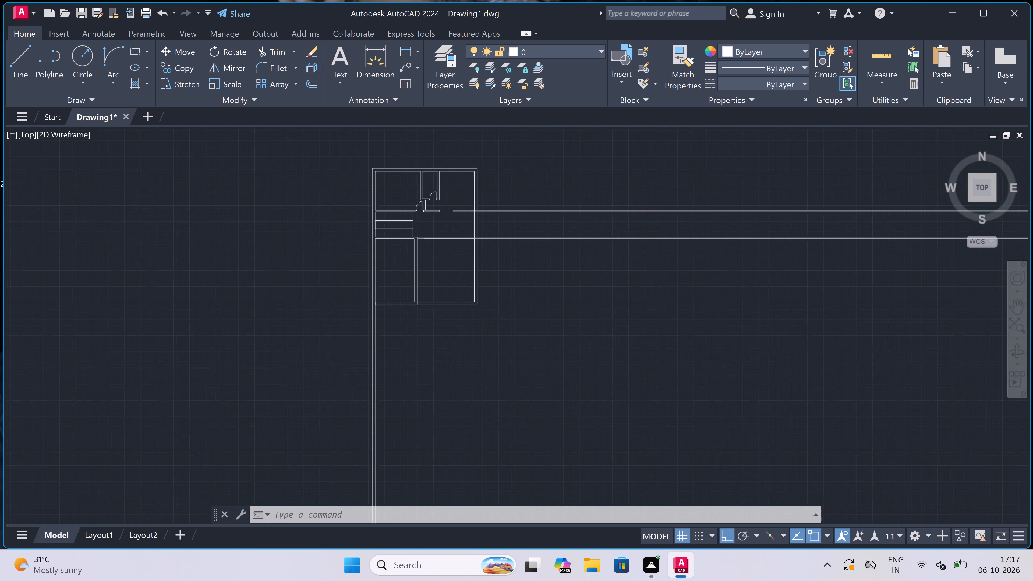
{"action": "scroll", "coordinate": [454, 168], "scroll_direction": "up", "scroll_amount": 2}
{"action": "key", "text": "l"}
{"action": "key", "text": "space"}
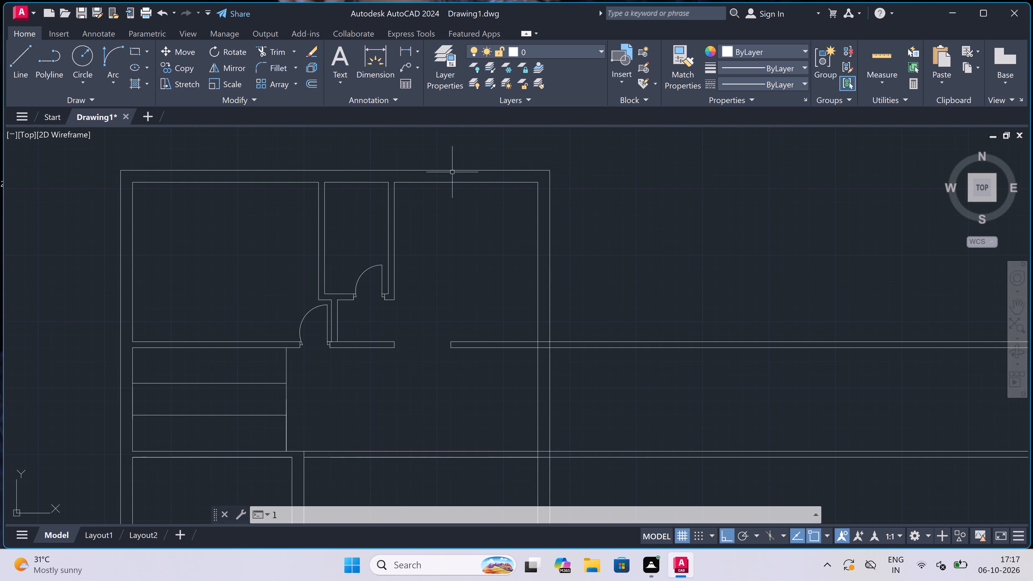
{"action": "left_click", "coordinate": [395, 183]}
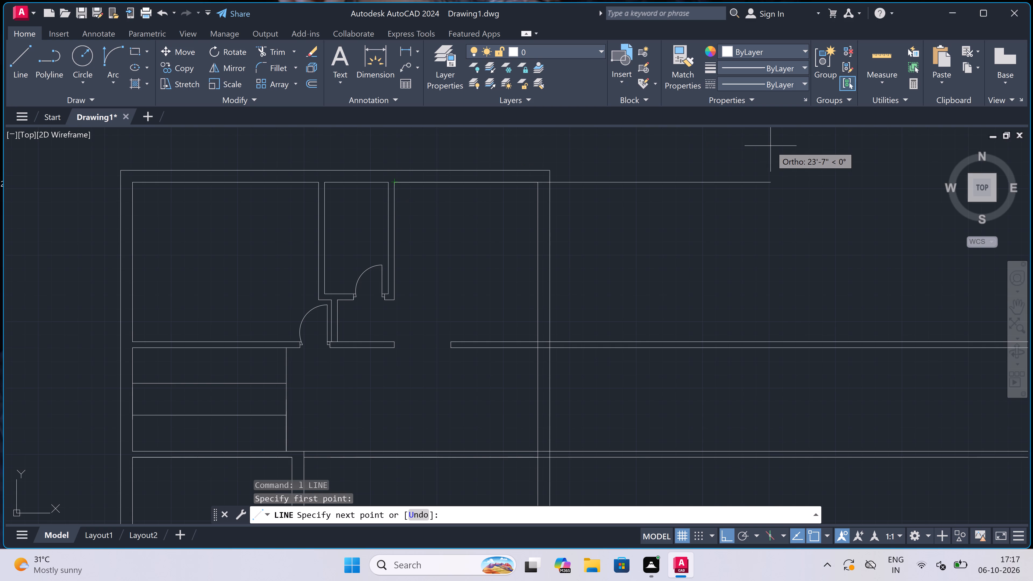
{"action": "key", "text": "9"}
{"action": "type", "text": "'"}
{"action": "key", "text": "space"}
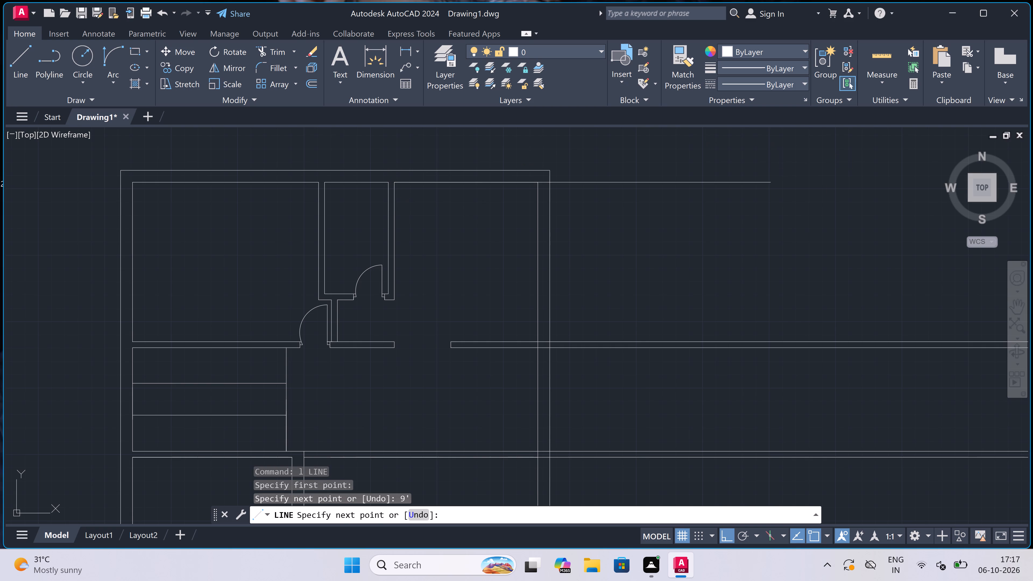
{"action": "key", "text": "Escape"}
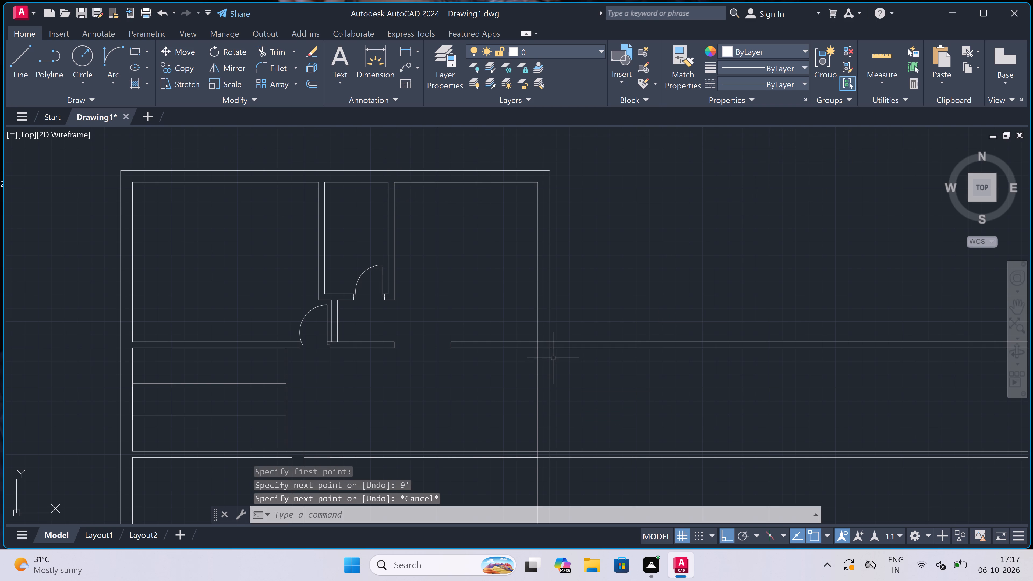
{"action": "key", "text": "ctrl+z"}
Draw a line leftward along the second lower room's bottom inner face from its right corner, turning up to the lower partition's upper line.
{"action": "scroll", "coordinate": [529, 273], "scroll_direction": "down", "scroll_amount": 2}
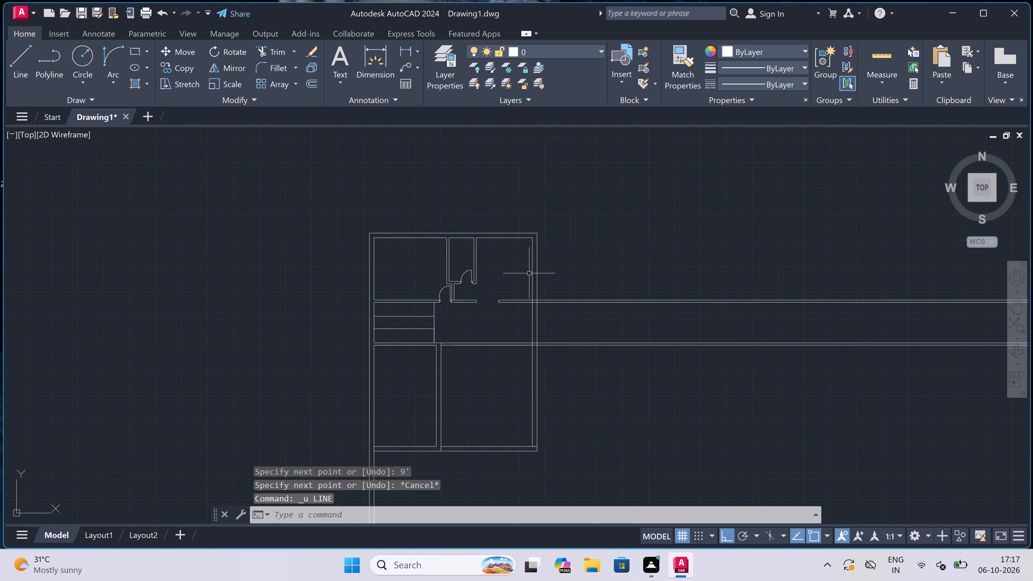
{"action": "scroll", "coordinate": [473, 358], "scroll_direction": "up", "scroll_amount": 2}
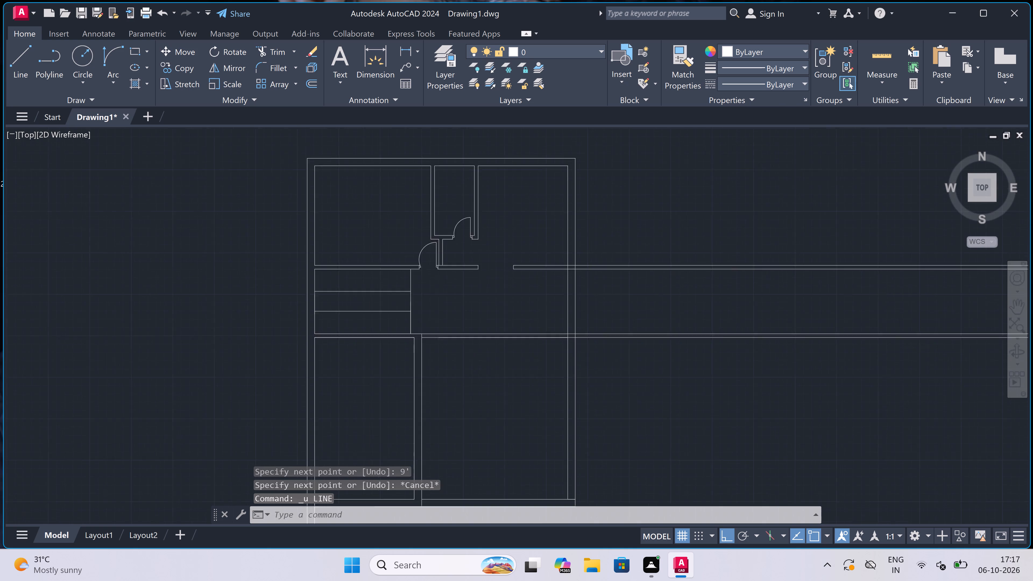
{"action": "scroll", "coordinate": [474, 356], "scroll_direction": "down", "scroll_amount": 4}
{"action": "scroll", "coordinate": [464, 387], "scroll_direction": "up", "scroll_amount": 3}
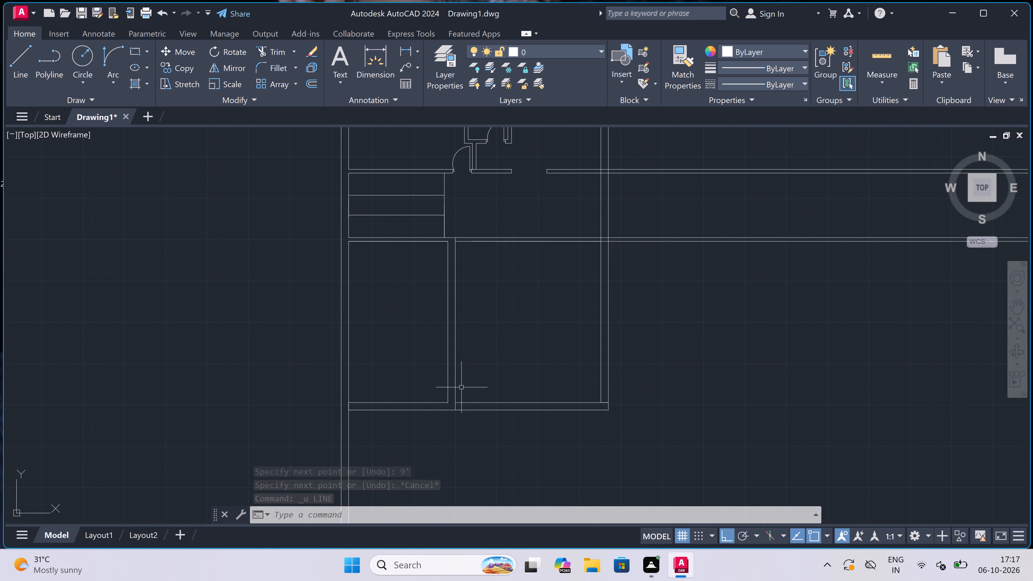
{"action": "key", "text": "l"}
{"action": "key", "text": "space"}
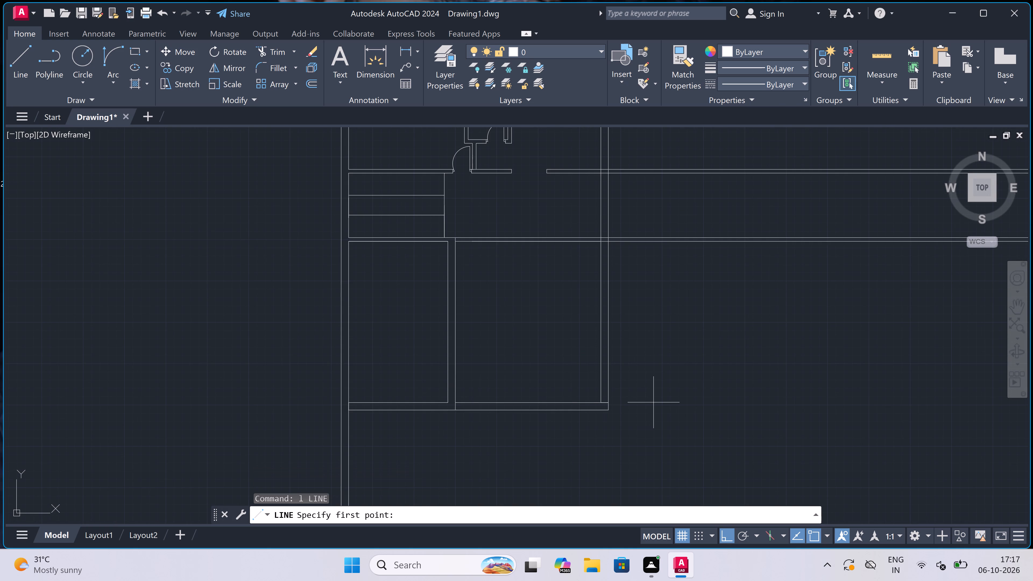
{"action": "left_click", "coordinate": [599, 399]}
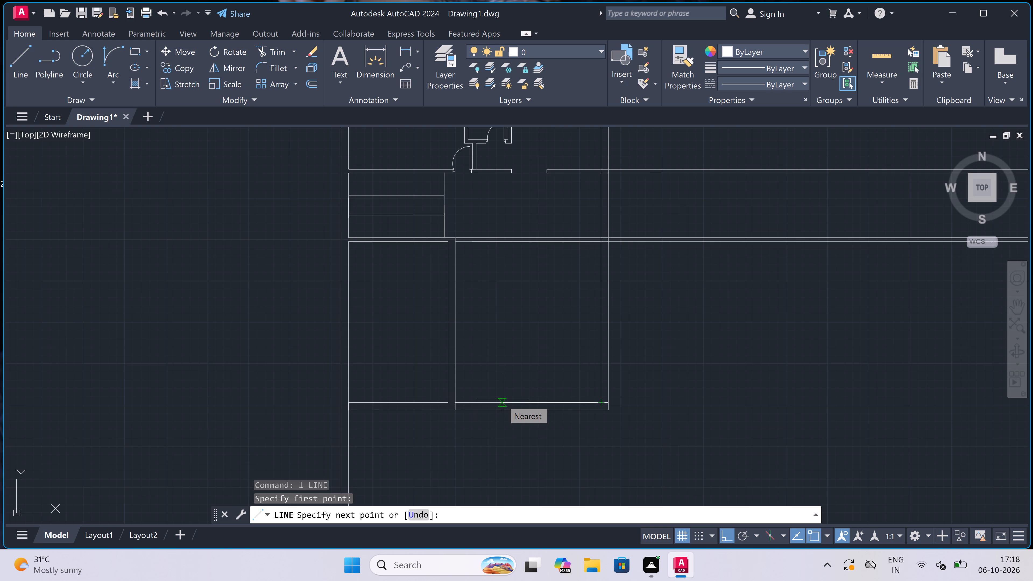
{"action": "left_click", "coordinate": [502, 400]}
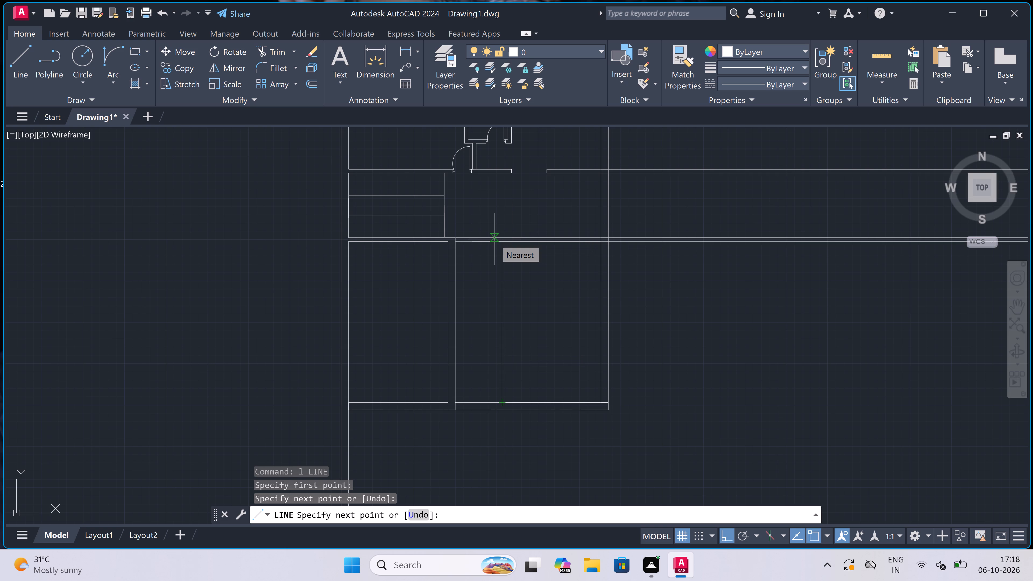
{"action": "scroll", "coordinate": [494, 239], "scroll_direction": "up", "scroll_amount": 1}
{"action": "scroll", "coordinate": [494, 239], "scroll_direction": "down", "scroll_amount": 2}
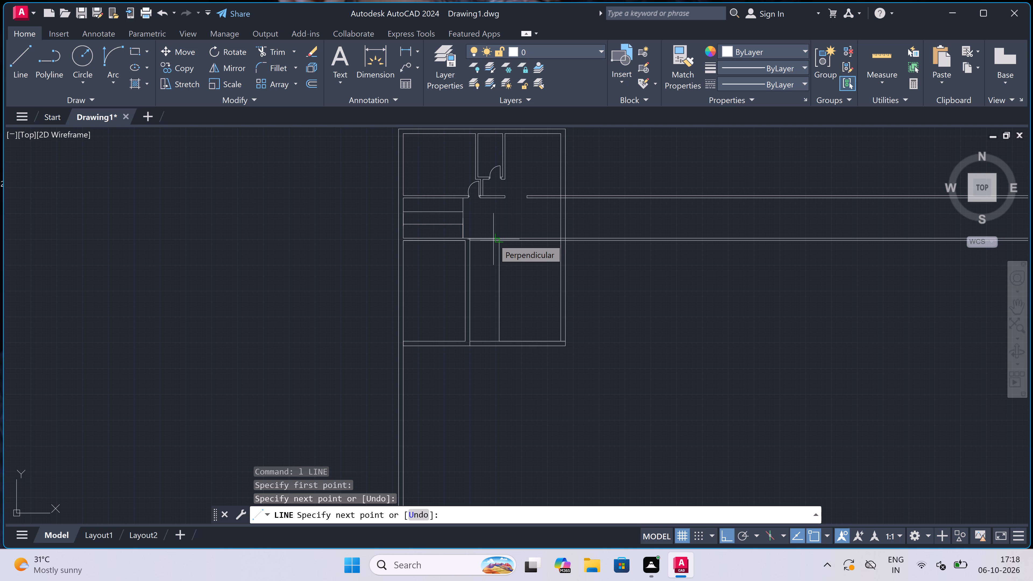
{"action": "scroll", "coordinate": [493, 239], "scroll_direction": "up", "scroll_amount": 3}
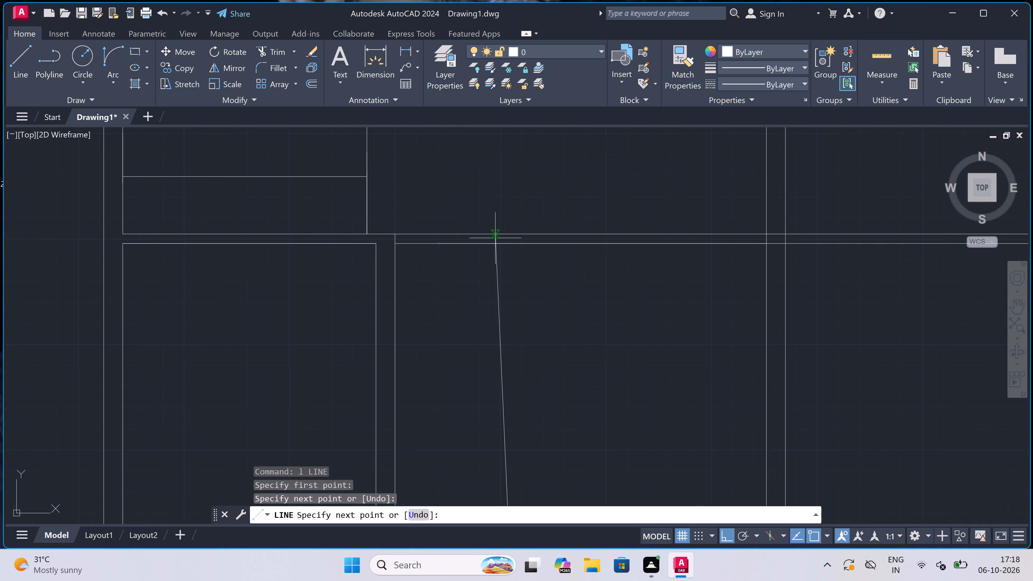
{"action": "left_click", "coordinate": [513, 233]}
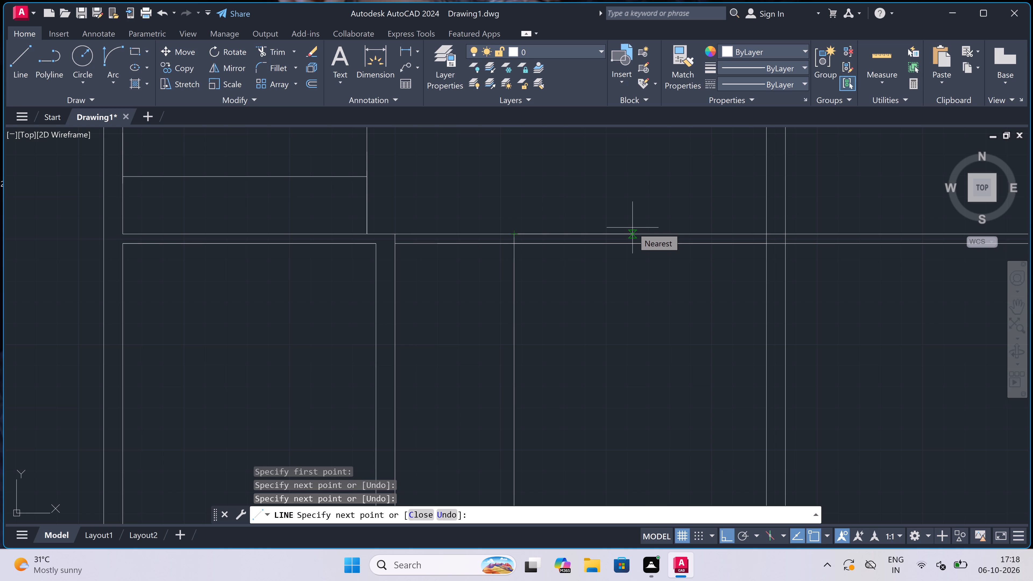
Complete the dividing partition in the second lower room: 4.5" across to the right and down to the bottom wall's inner face.
{"action": "type", "text": "4,"}
{"action": "key", "text": "BackSpace"}
{"action": "type", "text": ".5"}
{"action": "type", "text": "\""}
{"action": "key", "text": "space"}
{"action": "scroll", "coordinate": [632, 228], "scroll_direction": "down", "scroll_amount": 3}
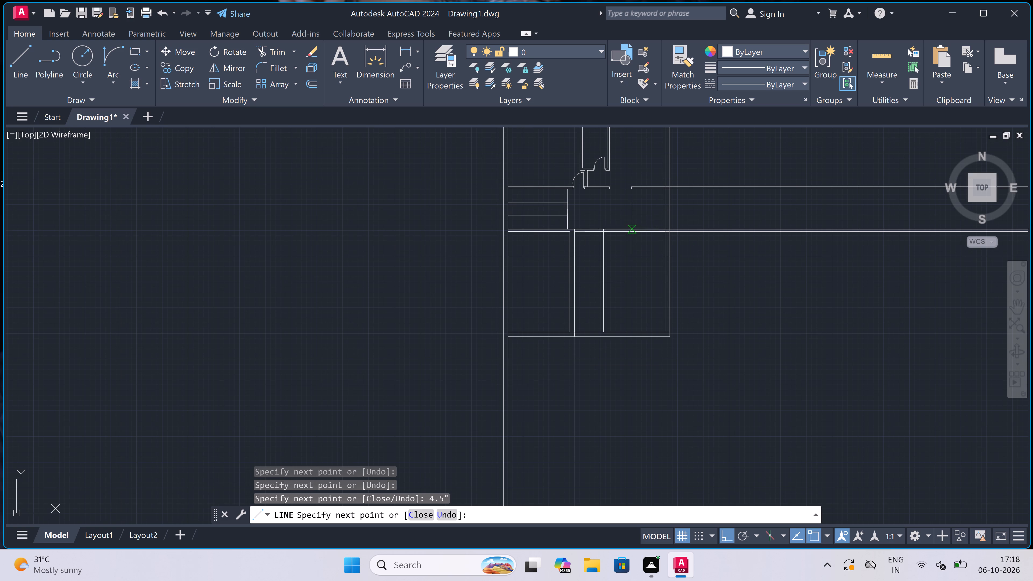
{"action": "scroll", "coordinate": [579, 325], "scroll_direction": "up", "scroll_amount": 5}
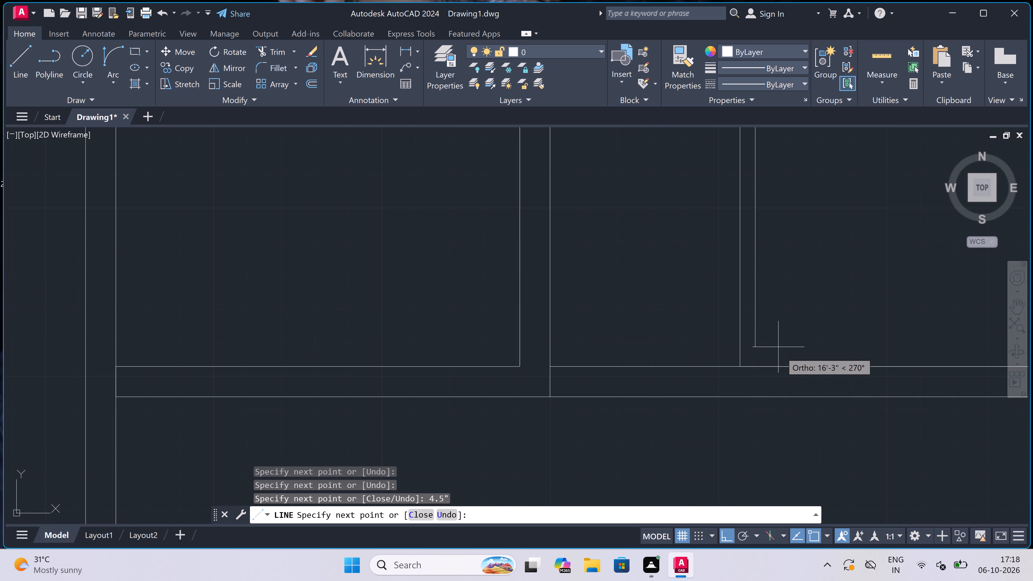
{"action": "left_click", "coordinate": [753, 366]}
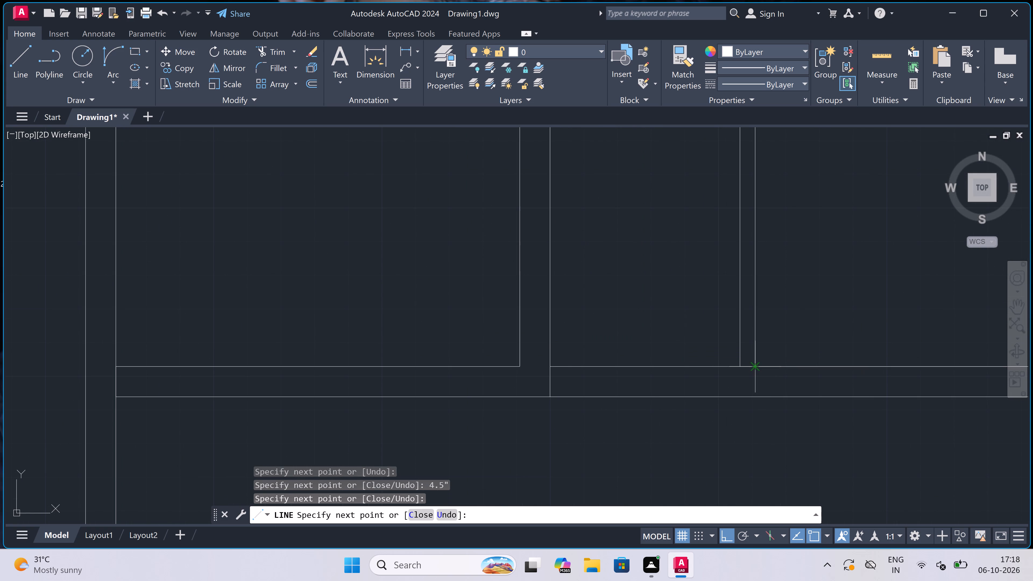
{"action": "key", "text": "Escape"}
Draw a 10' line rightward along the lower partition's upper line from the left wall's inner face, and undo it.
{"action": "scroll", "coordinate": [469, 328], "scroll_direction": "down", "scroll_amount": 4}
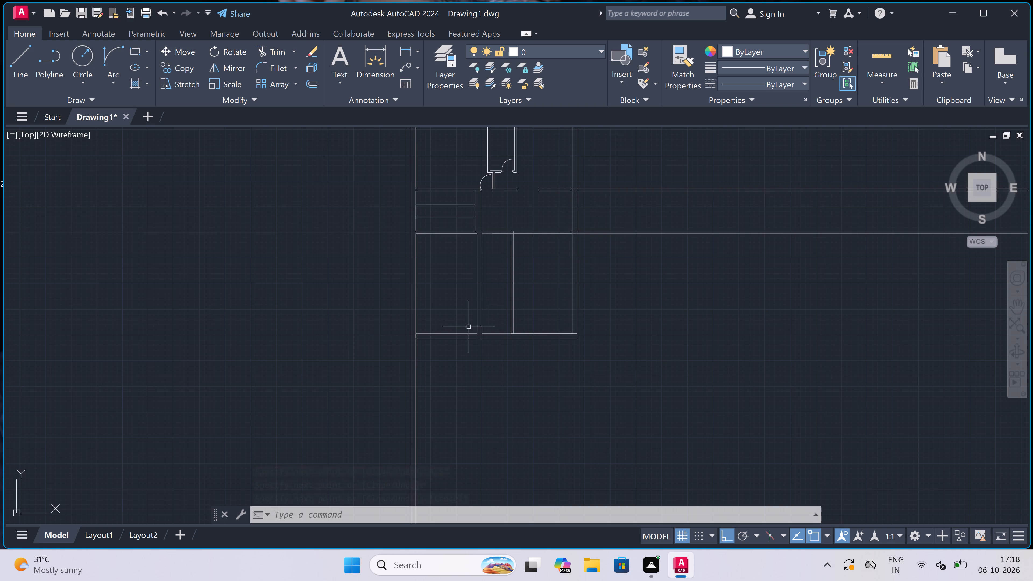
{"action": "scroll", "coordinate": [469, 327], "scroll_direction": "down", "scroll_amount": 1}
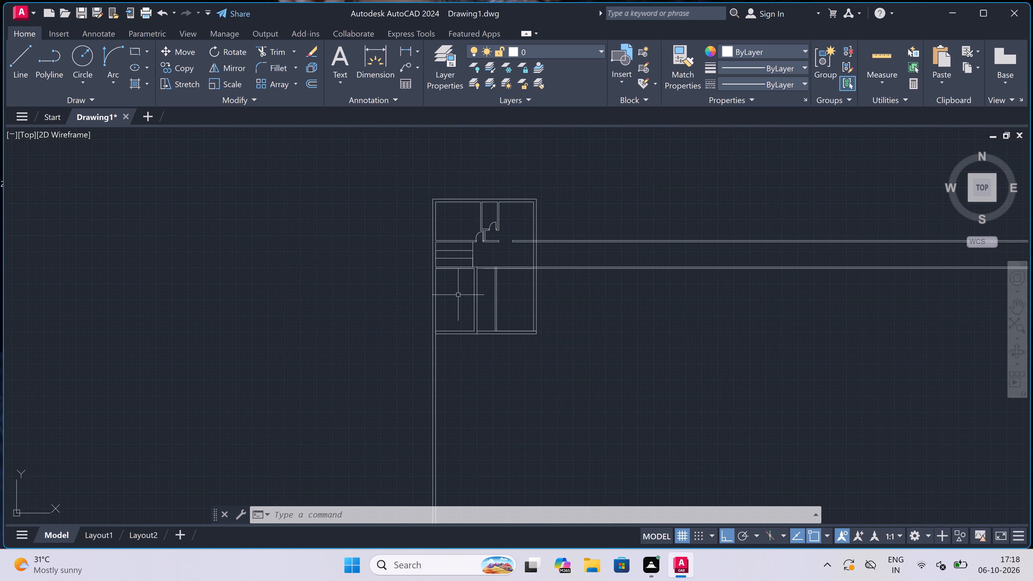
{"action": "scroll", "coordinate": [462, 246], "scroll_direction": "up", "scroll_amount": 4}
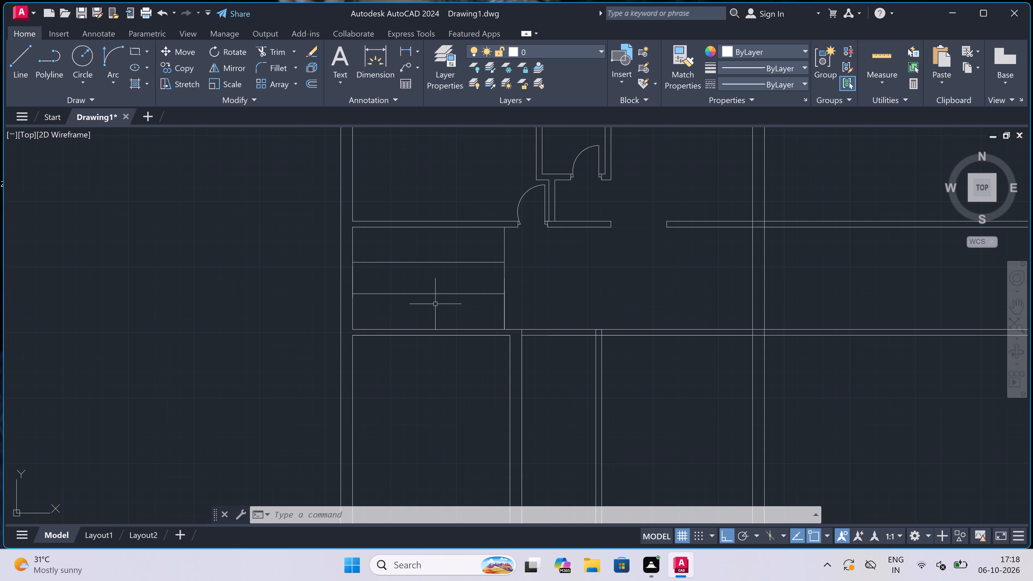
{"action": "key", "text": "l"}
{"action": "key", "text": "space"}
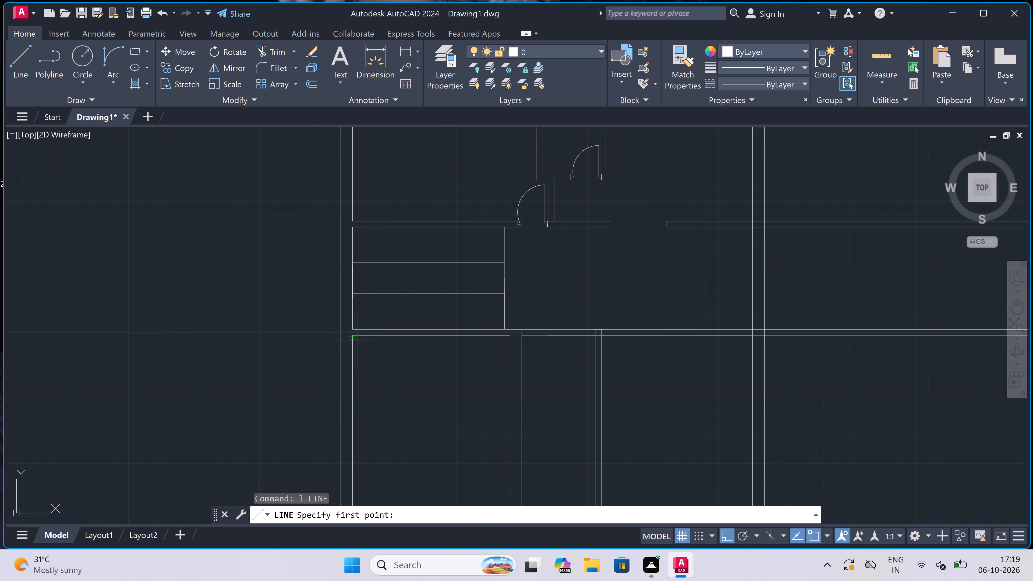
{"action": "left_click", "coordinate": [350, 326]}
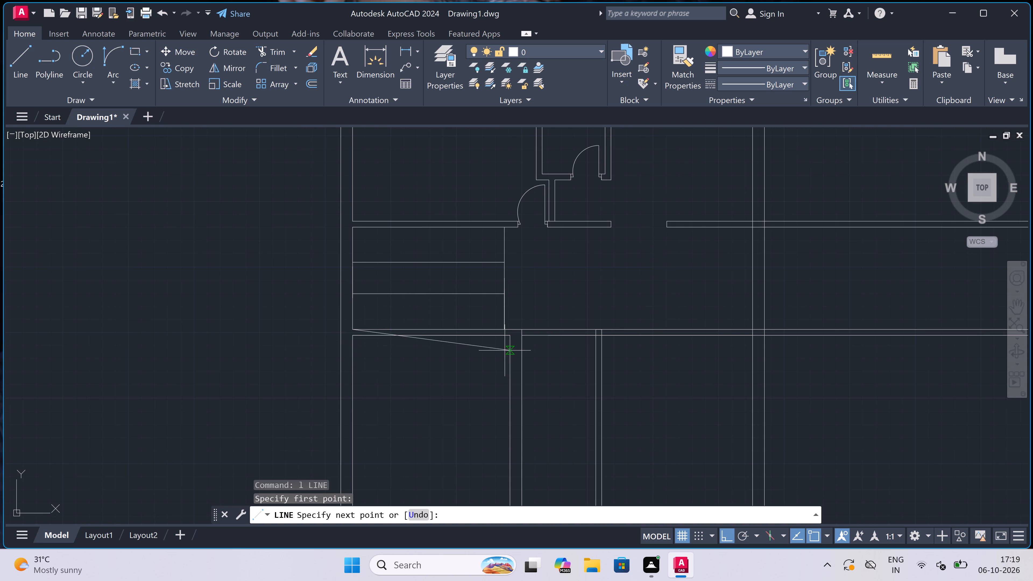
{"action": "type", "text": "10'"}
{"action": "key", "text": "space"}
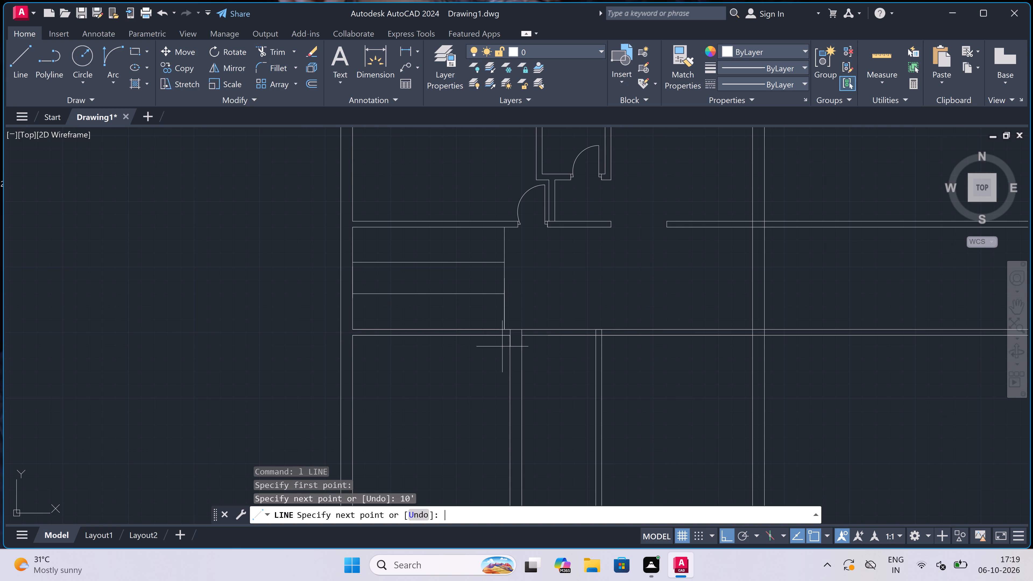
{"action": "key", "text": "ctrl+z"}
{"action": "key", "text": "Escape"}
Draw the left door jamb across the bottom wall beside the lower rooms' thick partition, with a 2" stop and a 3' leaf upward.
{"action": "scroll", "coordinate": [505, 321], "scroll_direction": "down", "scroll_amount": 3}
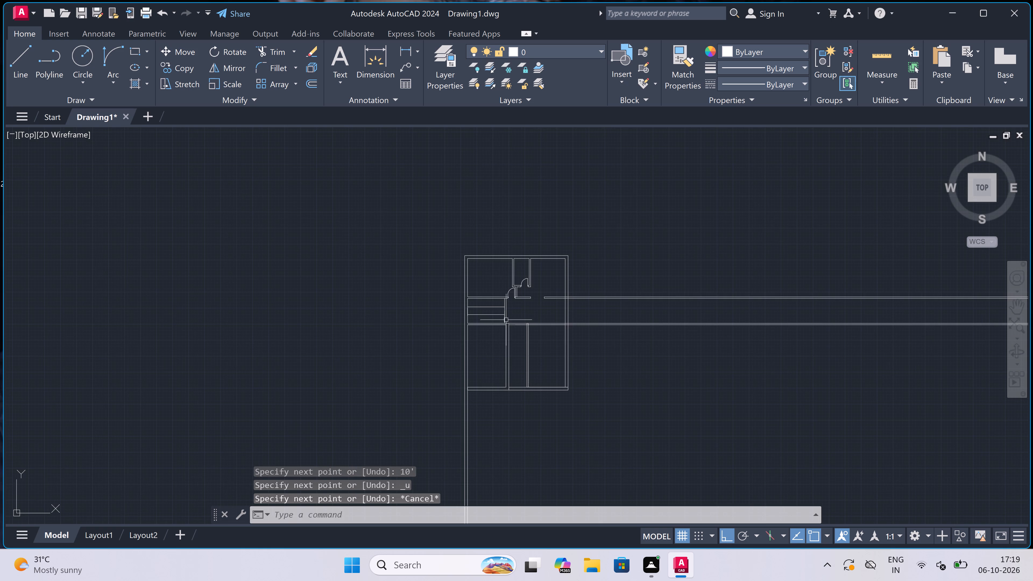
{"action": "scroll", "coordinate": [561, 354], "scroll_direction": "up", "scroll_amount": 3}
{"action": "scroll", "coordinate": [560, 351], "scroll_direction": "down", "scroll_amount": 1}
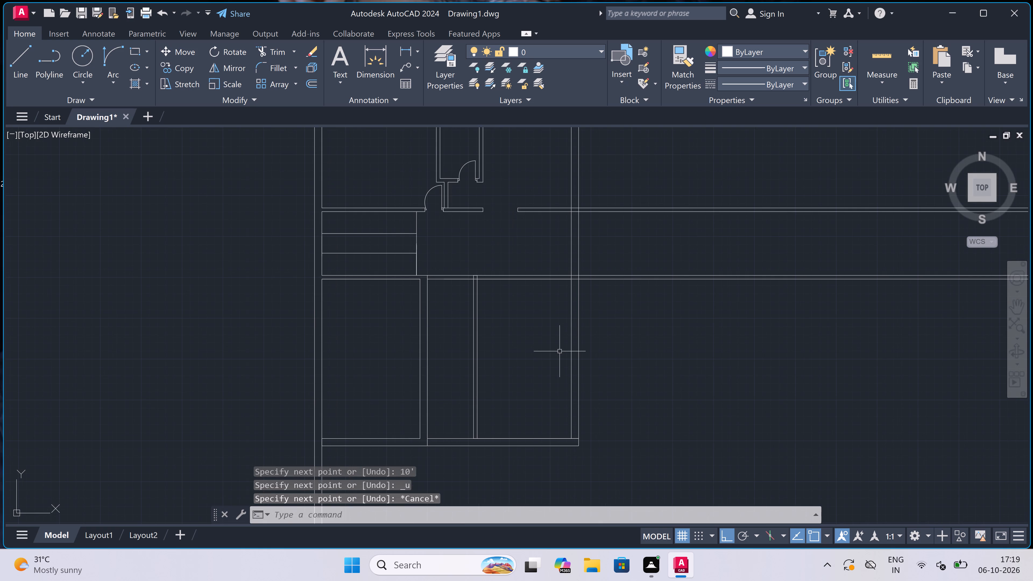
{"action": "scroll", "coordinate": [470, 395], "scroll_direction": "down", "scroll_amount": 1}
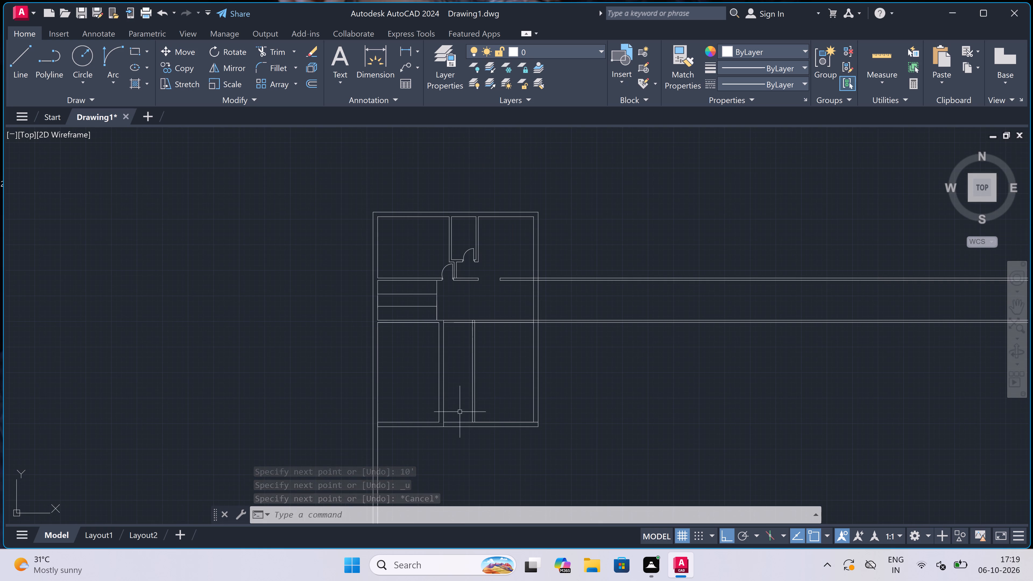
{"action": "scroll", "coordinate": [448, 434], "scroll_direction": "up", "scroll_amount": 4}
{"action": "type", "text": "l"}
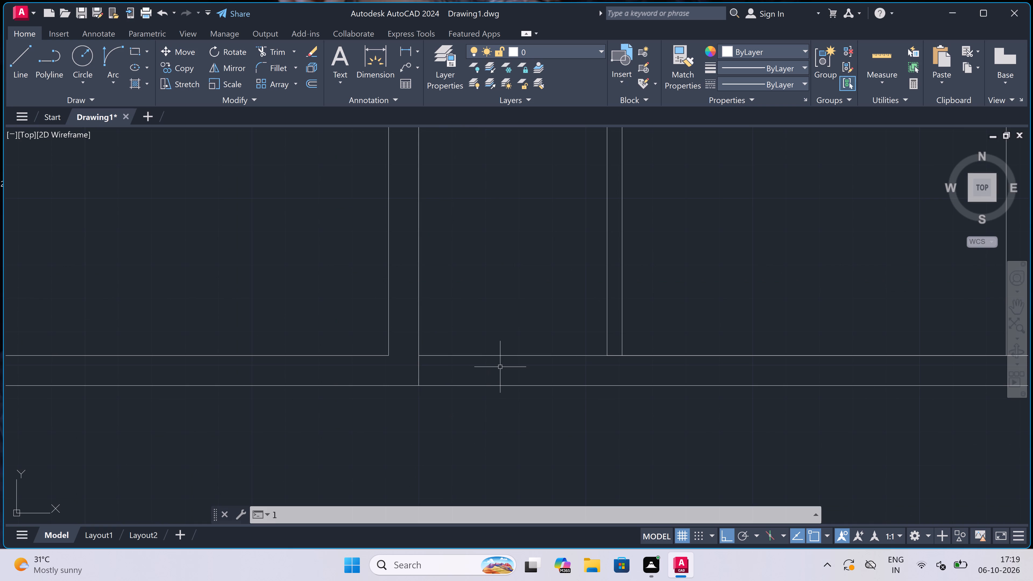
{"action": "key", "text": "space"}
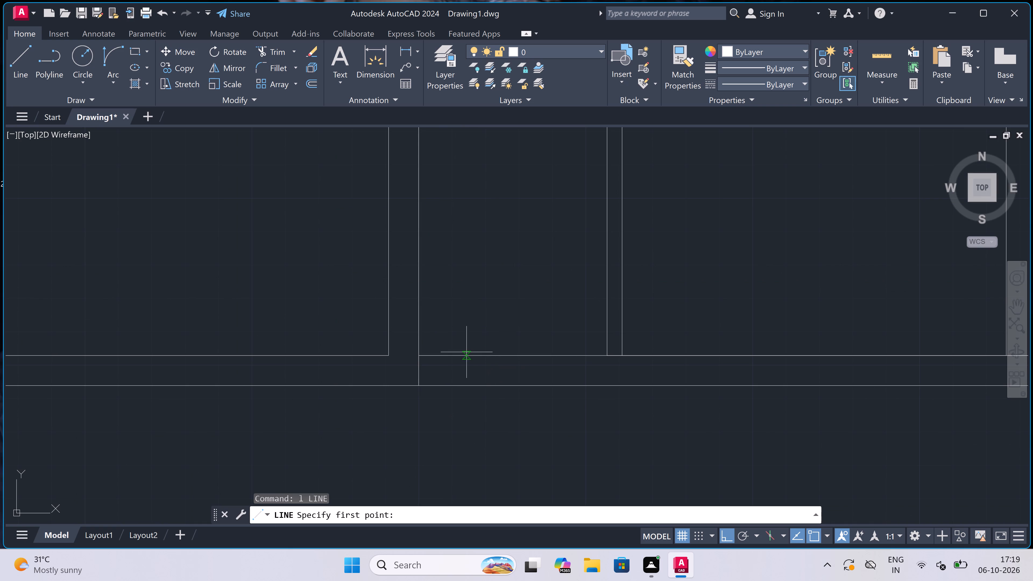
{"action": "left_click", "coordinate": [444, 355]}
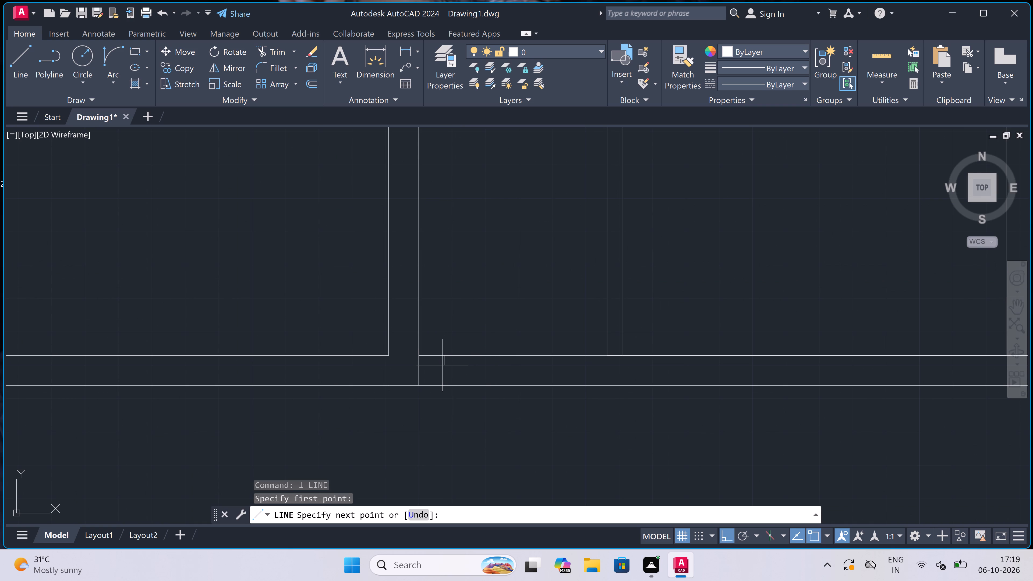
{"action": "left_click", "coordinate": [444, 383]}
{"action": "left_click", "coordinate": [444, 367]}
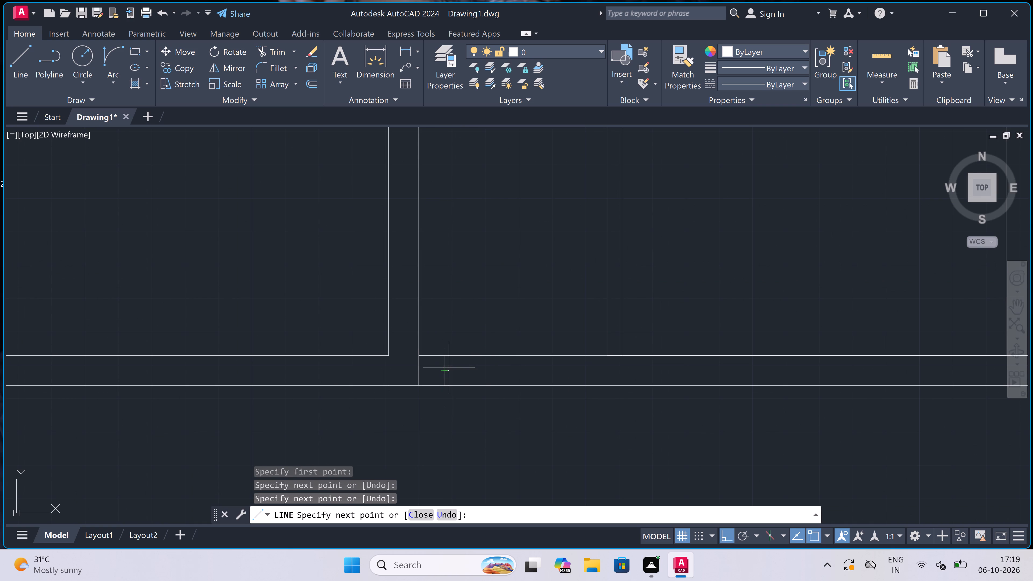
{"action": "type", "text": "2\""}
{"action": "key", "text": "space"}
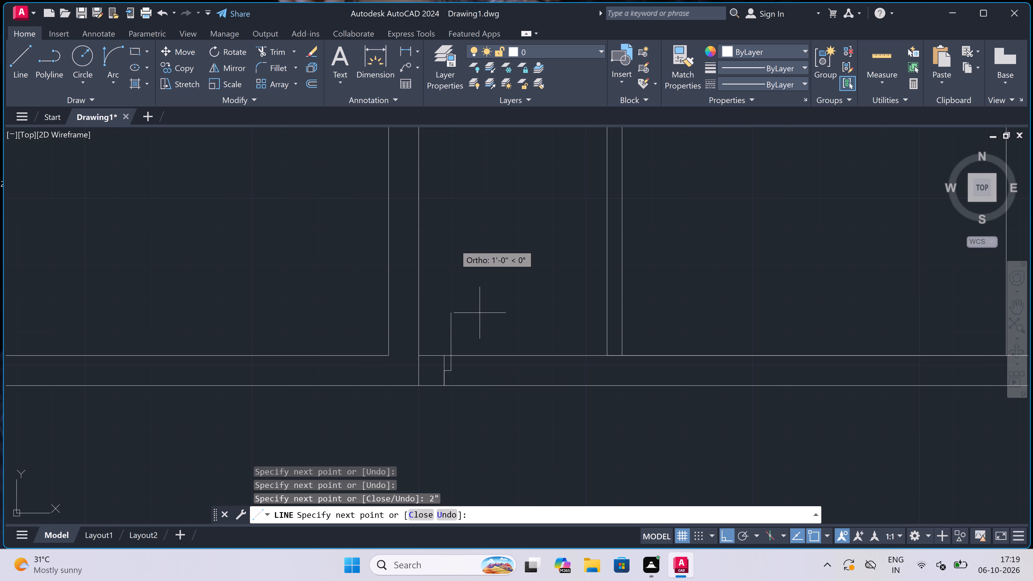
{"action": "type", "text": "3'"}
{"action": "key", "text": "space"}
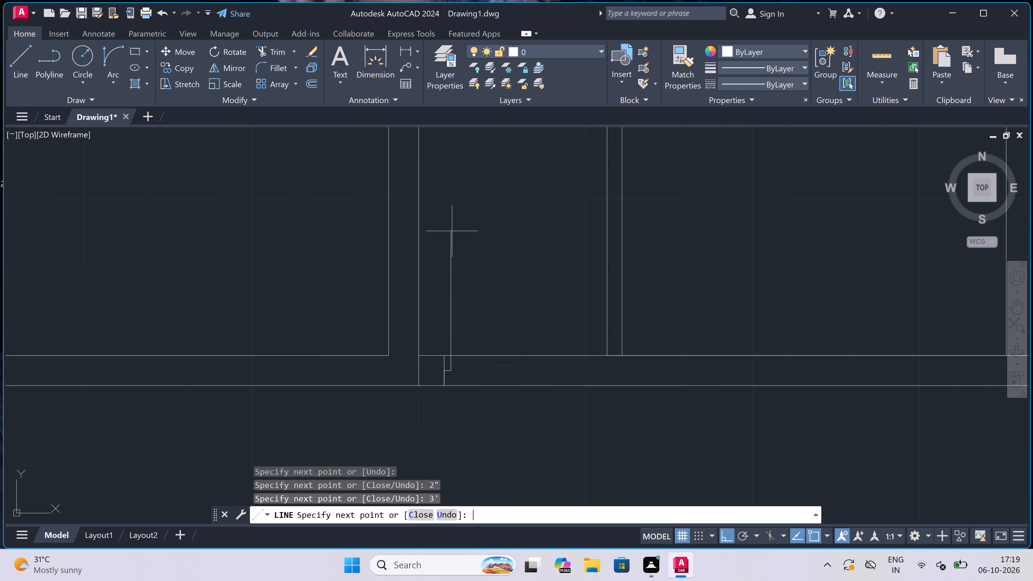
{"action": "key", "text": "Escape"}
Draw the right door jamb across the bottom wall just before the 4.5" dividing partition, with a 2" stop pointing toward the opening.
{"action": "key", "text": "space"}
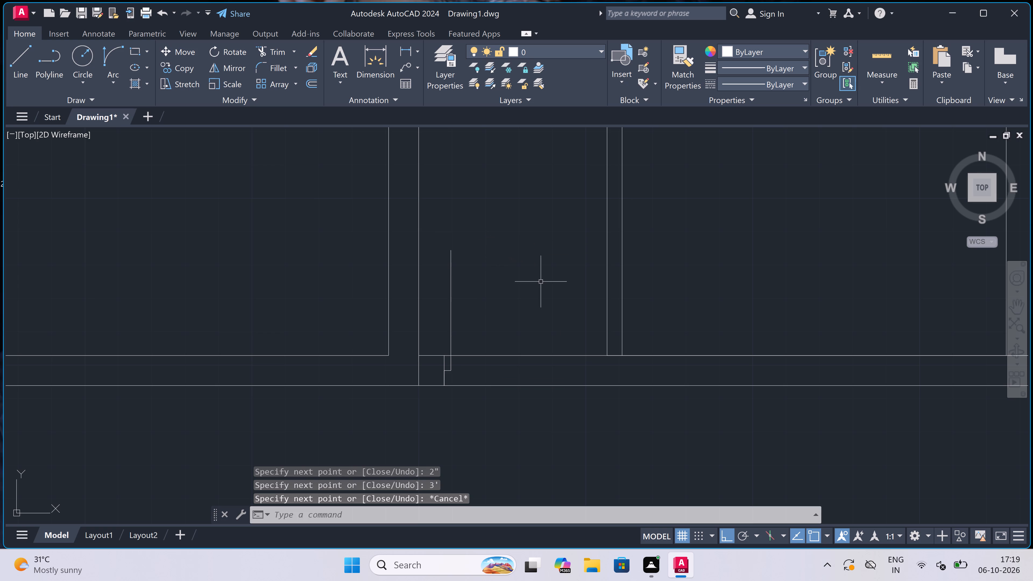
{"action": "left_click", "coordinate": [583, 356]}
{"action": "left_click", "coordinate": [582, 387]}
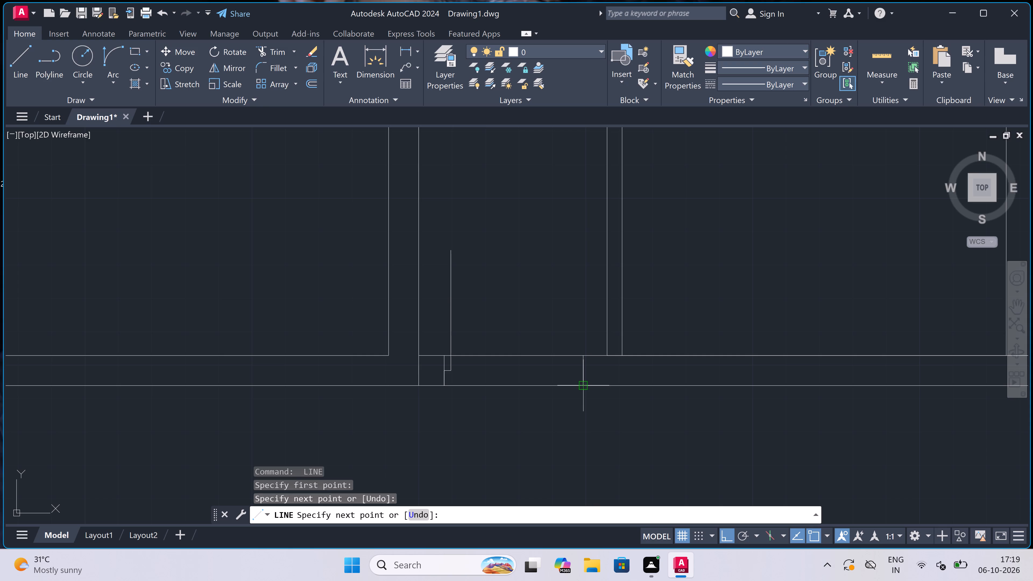
{"action": "left_click", "coordinate": [583, 367]}
{"action": "type", "text": "2\""}
{"action": "key", "text": "space"}
{"action": "key", "text": "Escape"}
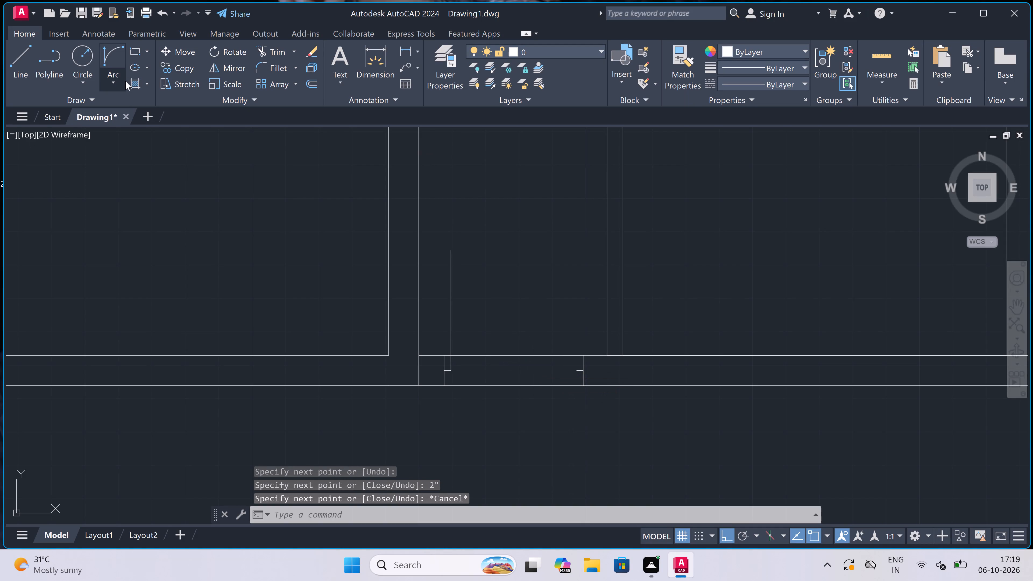
Draw the door swing arc from the top of the bottom-wall door leaf to the right stop, starting tangent horizontally.
{"action": "left_click", "coordinate": [110, 58]}
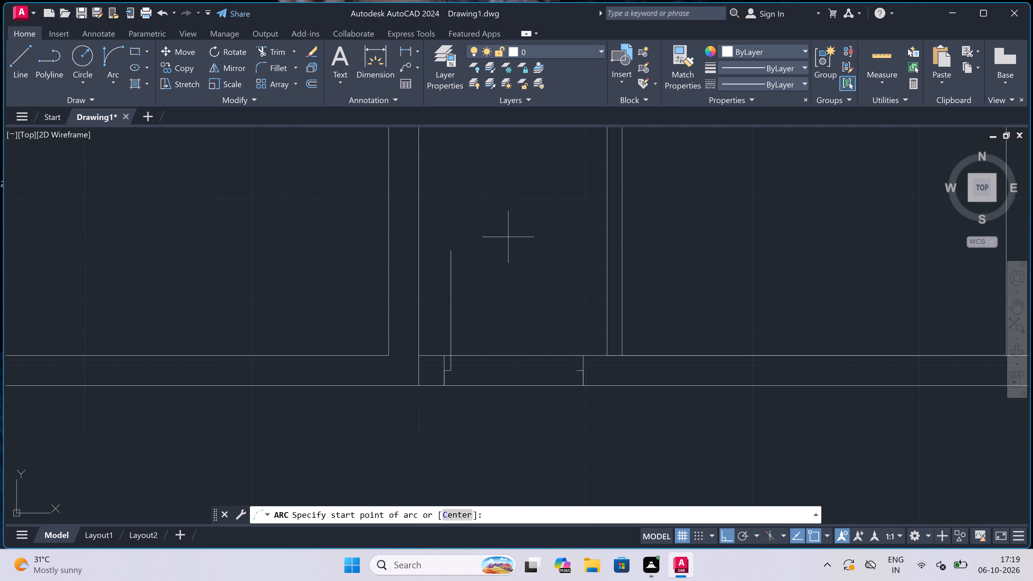
{"action": "left_click", "coordinate": [449, 248]}
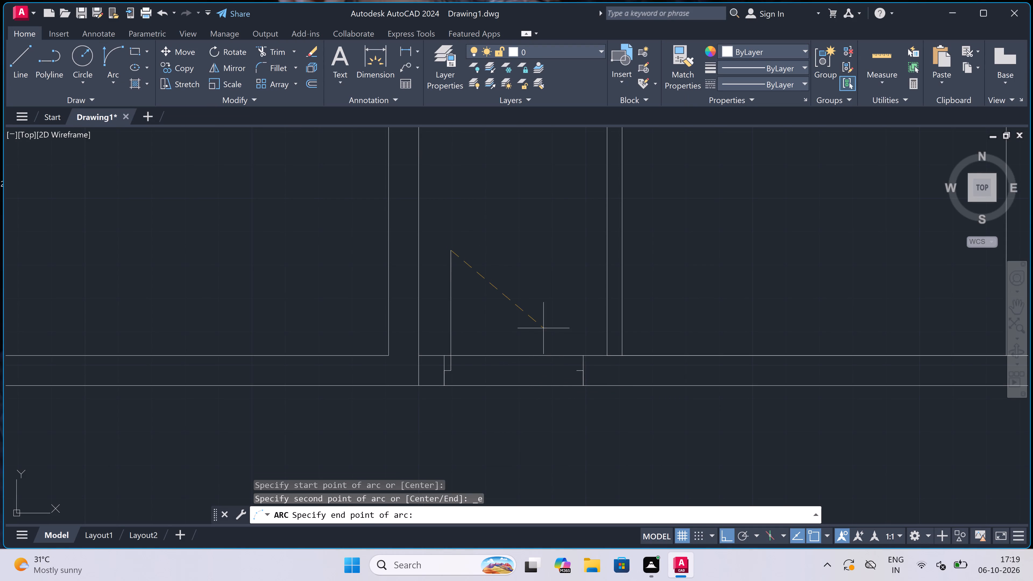
{"action": "double_click", "coordinate": [573, 373]}
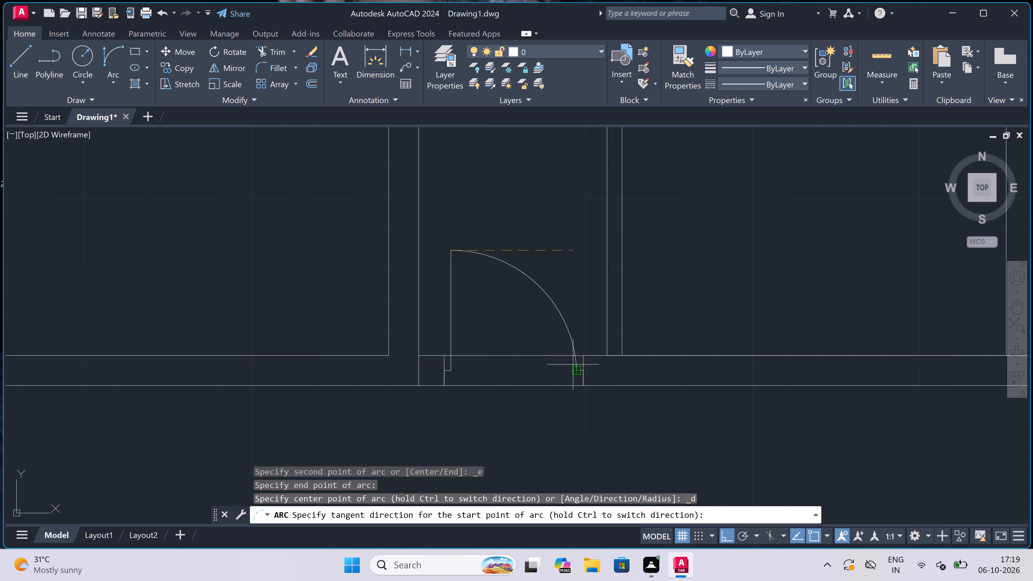
{"action": "left_click", "coordinate": [561, 267]}
Trim both bottom wall lines between the two jambs to open the doorway.
{"action": "scroll", "coordinate": [561, 267], "scroll_direction": "down", "scroll_amount": 3}
{"action": "scroll", "coordinate": [552, 302], "scroll_direction": "up", "scroll_amount": 2}
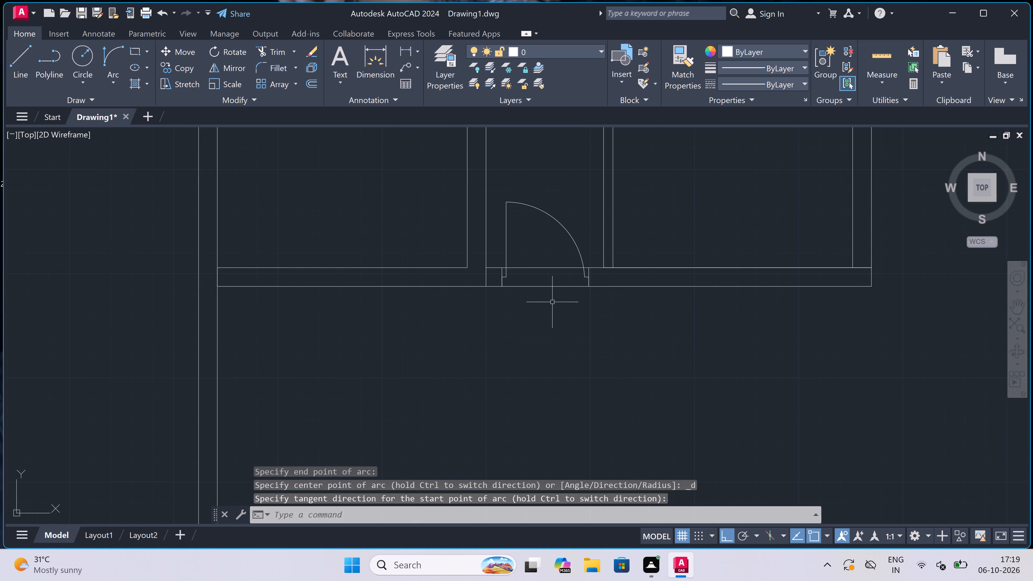
{"action": "key", "text": "t"}
{"action": "key", "text": "r"}
{"action": "key", "text": "space"}
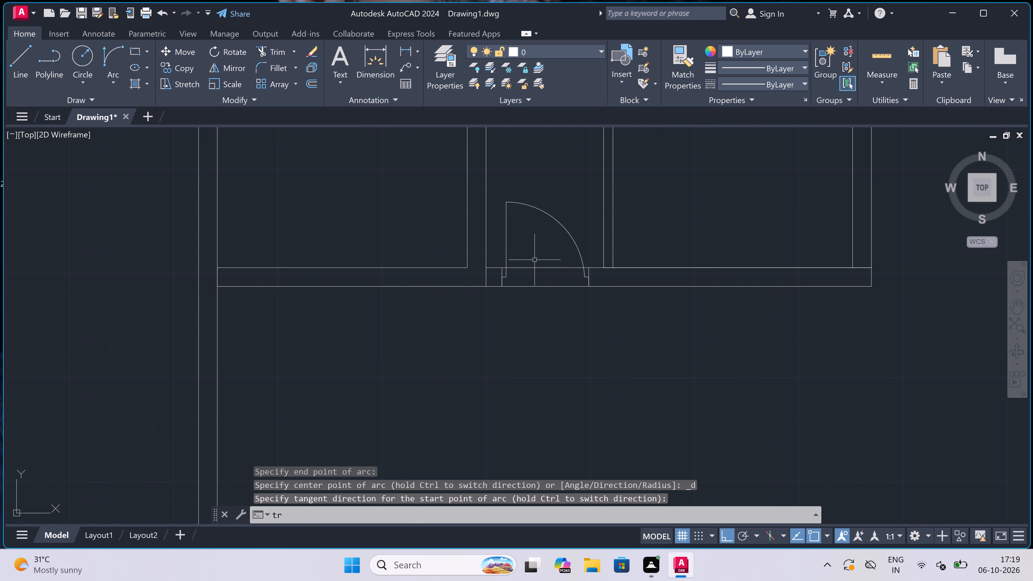
{"action": "left_click", "coordinate": [532, 255]}
{"action": "left_click", "coordinate": [531, 382]}
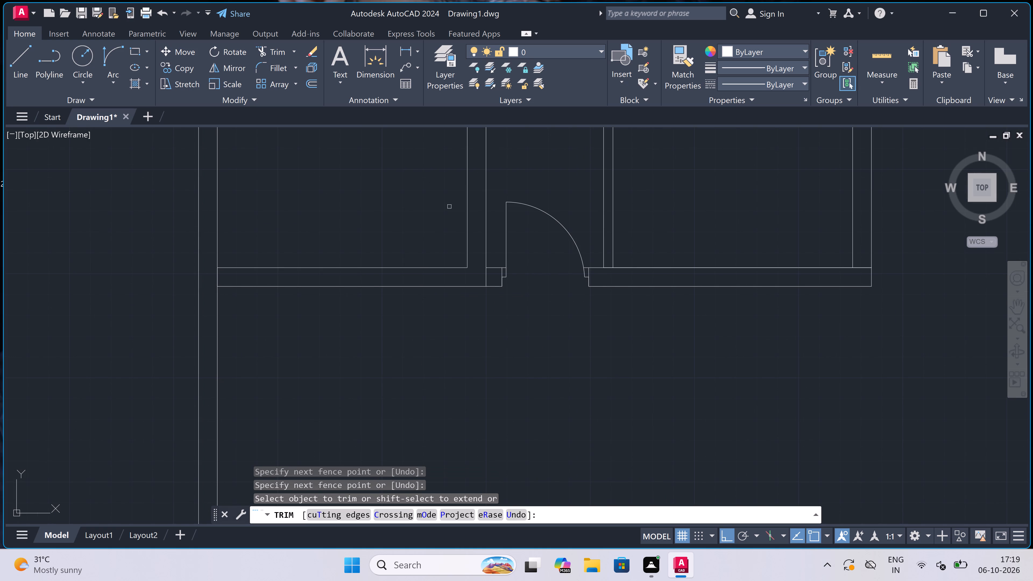
Trim the leftover partition line inside the bottom wall and the wall's inner-face segment between the 4.5" dividing partition's lines.
{"action": "scroll", "coordinate": [510, 283], "scroll_direction": "up", "scroll_amount": 4}
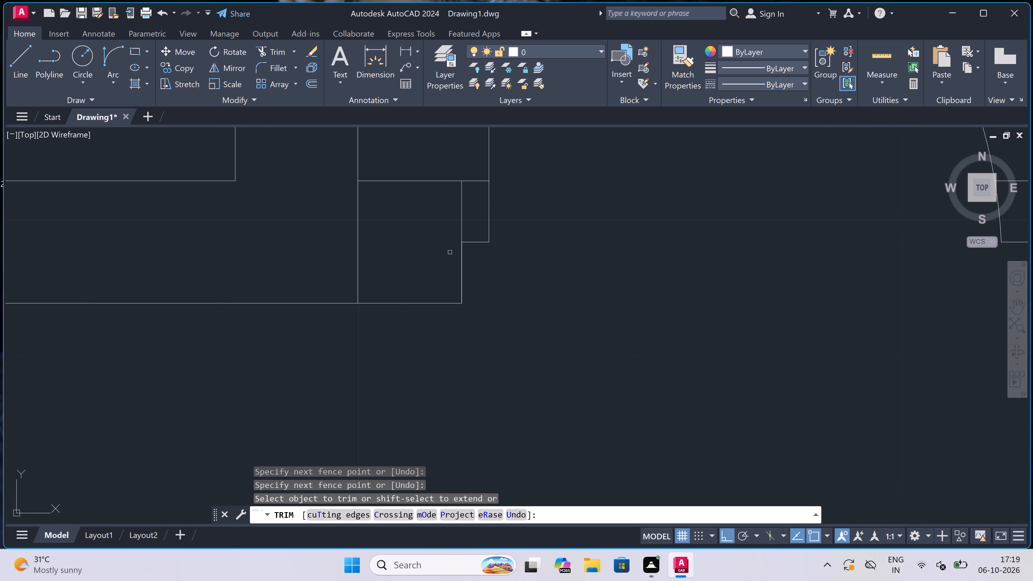
{"action": "left_click", "coordinate": [437, 251]}
{"action": "left_click", "coordinate": [313, 266]}
{"action": "scroll", "coordinate": [313, 264], "scroll_direction": "down", "scroll_amount": 4}
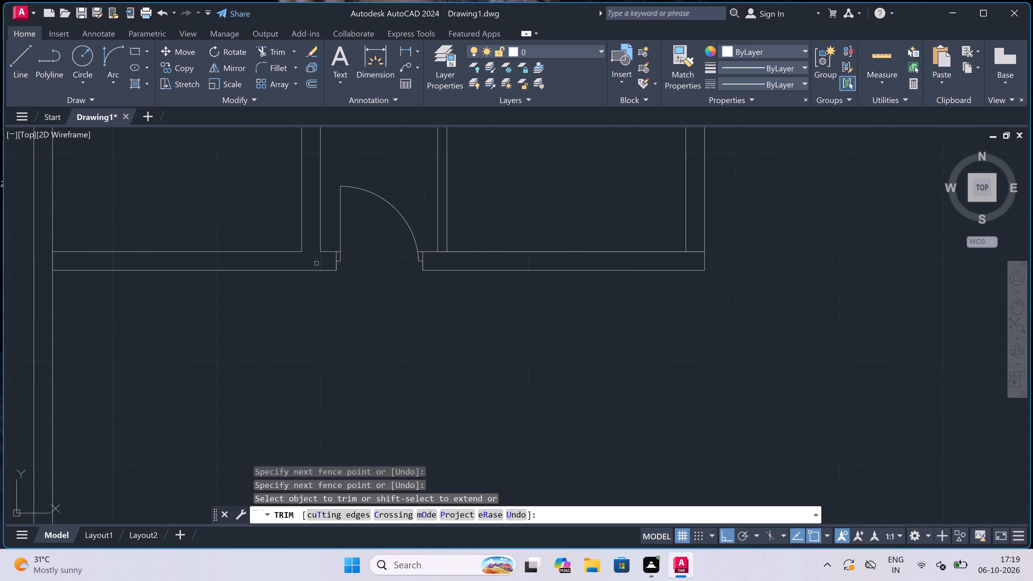
{"action": "scroll", "coordinate": [429, 259], "scroll_direction": "up", "scroll_amount": 4}
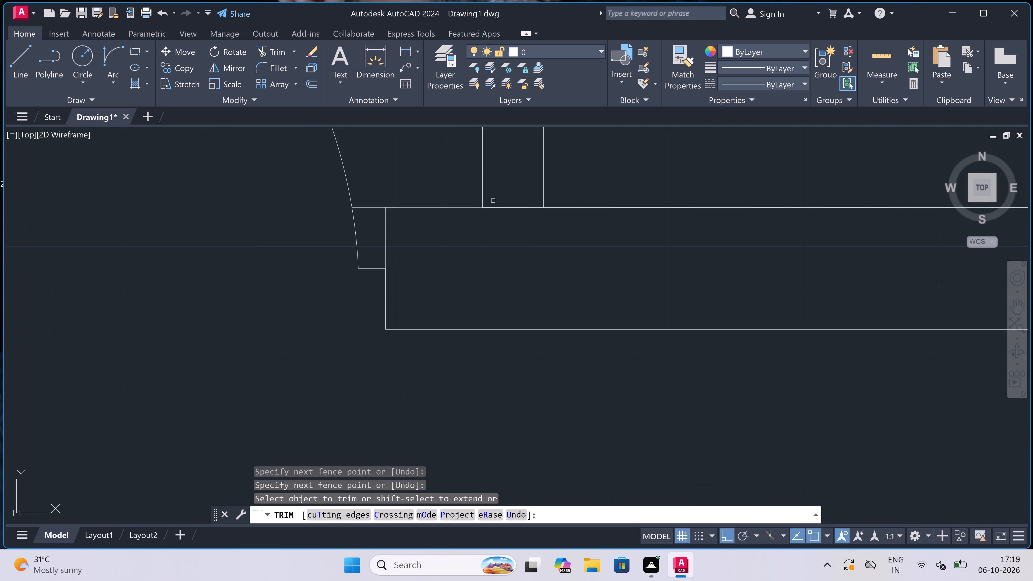
{"action": "left_click", "coordinate": [505, 190]}
{"action": "left_click", "coordinate": [509, 260]}
Trim both lines of the lower horizontal partition between the two vertical partitions to open the passage.
{"action": "scroll", "coordinate": [509, 259], "scroll_direction": "down", "scroll_amount": 10}
{"action": "scroll", "coordinate": [497, 211], "scroll_direction": "up", "scroll_amount": 5}
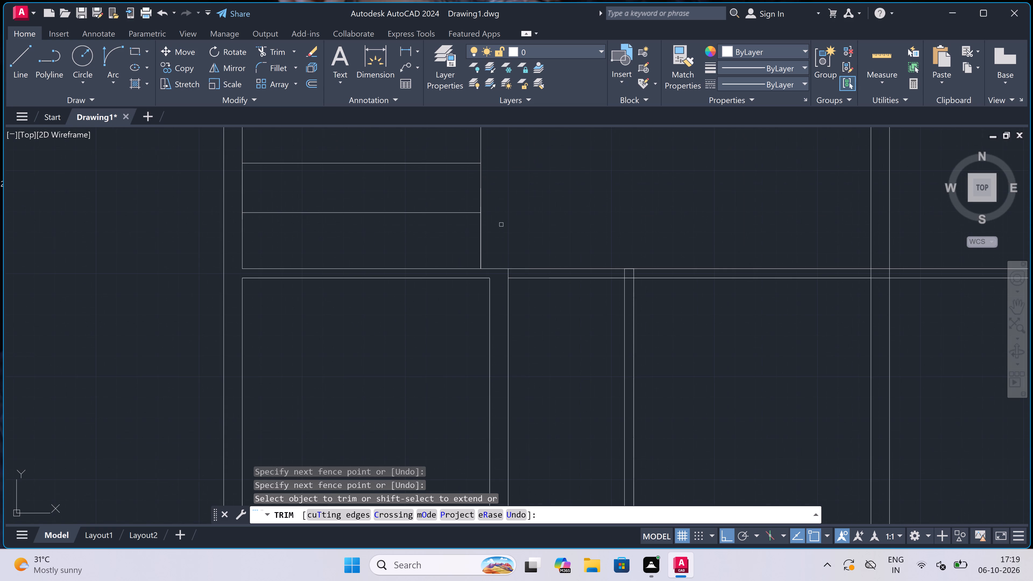
{"action": "left_click", "coordinate": [569, 319]}
{"action": "left_click", "coordinate": [565, 249]}
Trim the overlapping line segments where the 4.5" dividing partition meets the lower horizontal partition to form a clean corner.
{"action": "scroll", "coordinate": [635, 281], "scroll_direction": "up", "scroll_amount": 5}
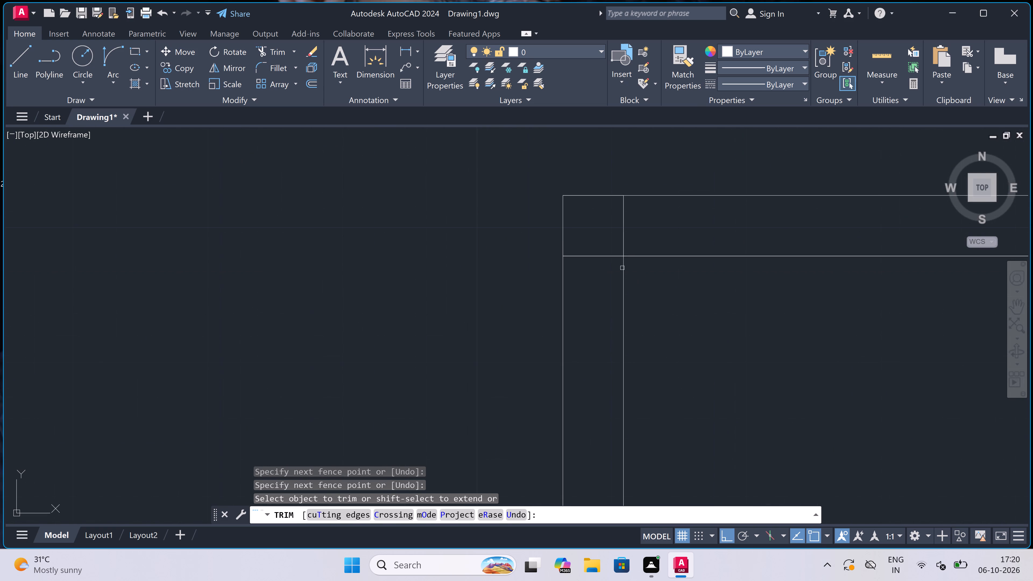
{"action": "left_click", "coordinate": [586, 241]}
{"action": "left_click", "coordinate": [584, 324]}
{"action": "scroll", "coordinate": [587, 255], "scroll_direction": "up", "scroll_amount": 1}
{"action": "scroll", "coordinate": [590, 197], "scroll_direction": "down", "scroll_amount": 2}
{"action": "left_click", "coordinate": [590, 197]}
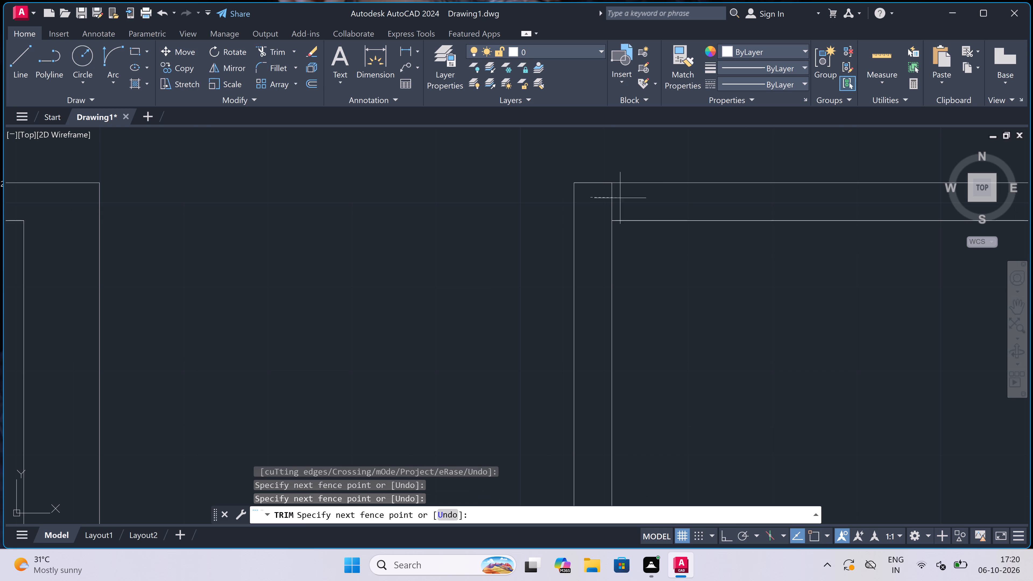
{"action": "double_click", "coordinate": [670, 196]}
Trim the upper and lower horizontal partition lines that extend beyond the right outer wall.
{"action": "scroll", "coordinate": [455, 285], "scroll_direction": "down", "scroll_amount": 4}
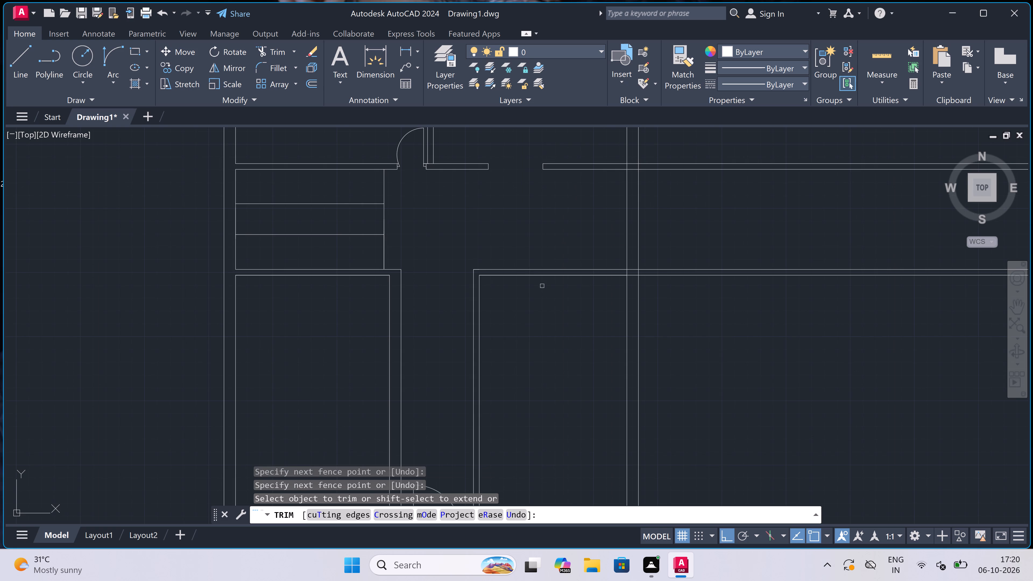
{"action": "scroll", "coordinate": [595, 285], "scroll_direction": "down", "scroll_amount": 2}
{"action": "left_click", "coordinate": [646, 314]}
{"action": "left_click", "coordinate": [646, 312]}
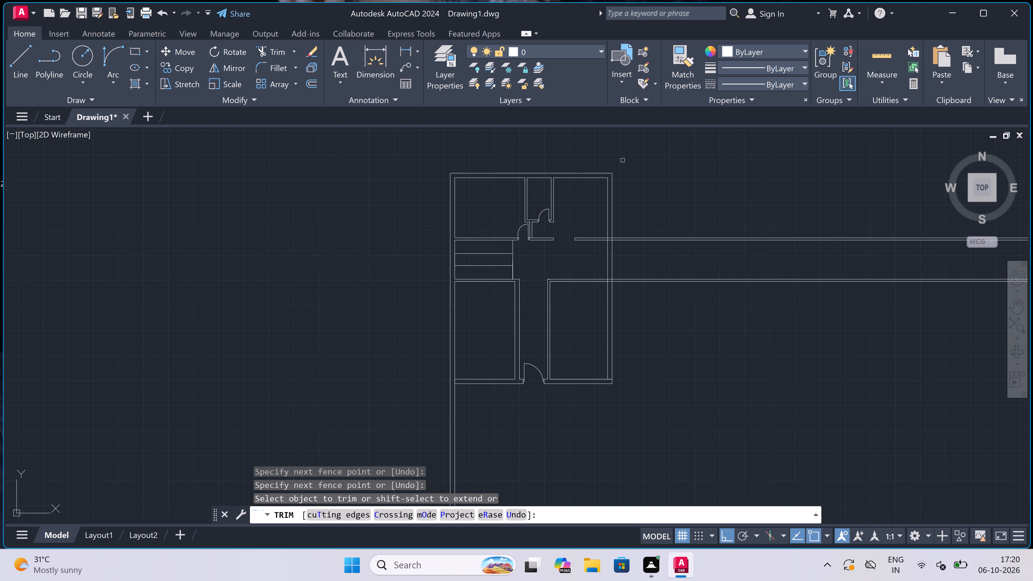
{"action": "left_click", "coordinate": [621, 165]}
{"action": "double_click", "coordinate": [646, 401]}
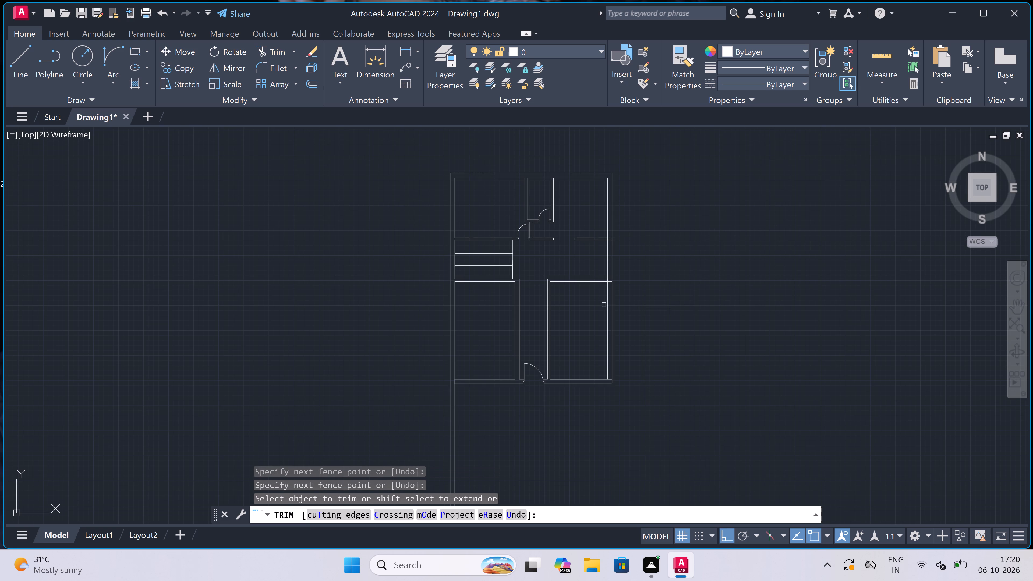
Trim the upper and lower partition line ends that lie inside the right outer wall's thickness.
{"action": "scroll", "coordinate": [589, 221], "scroll_direction": "up", "scroll_amount": 2}
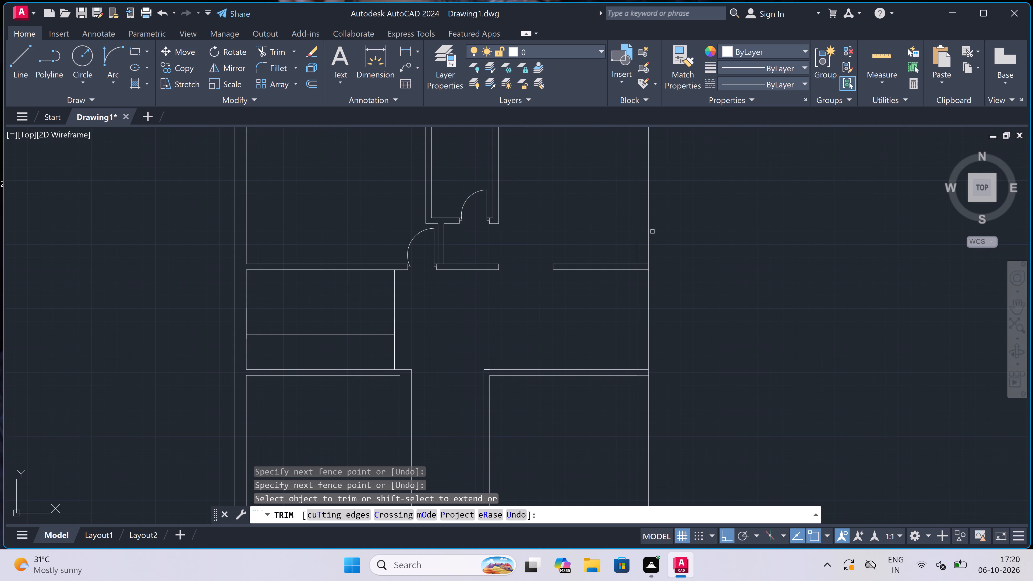
{"action": "left_click", "coordinate": [643, 239]}
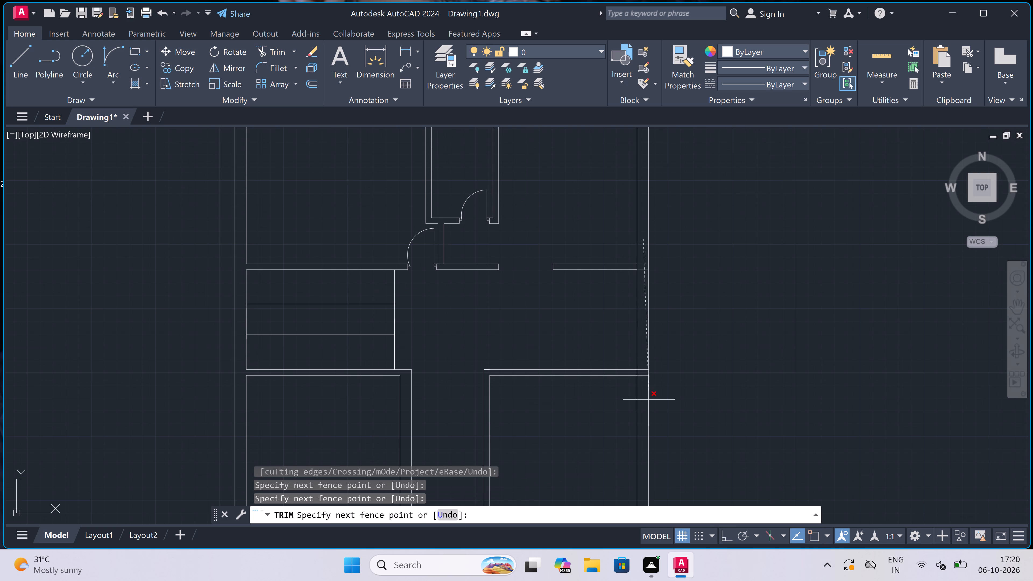
{"action": "left_click", "coordinate": [643, 417]}
Trim the right outer wall's inner line where the lower and upper horizontal partitions meet it, leaving clean open junctions.
{"action": "scroll", "coordinate": [636, 376], "scroll_direction": "up", "scroll_amount": 4}
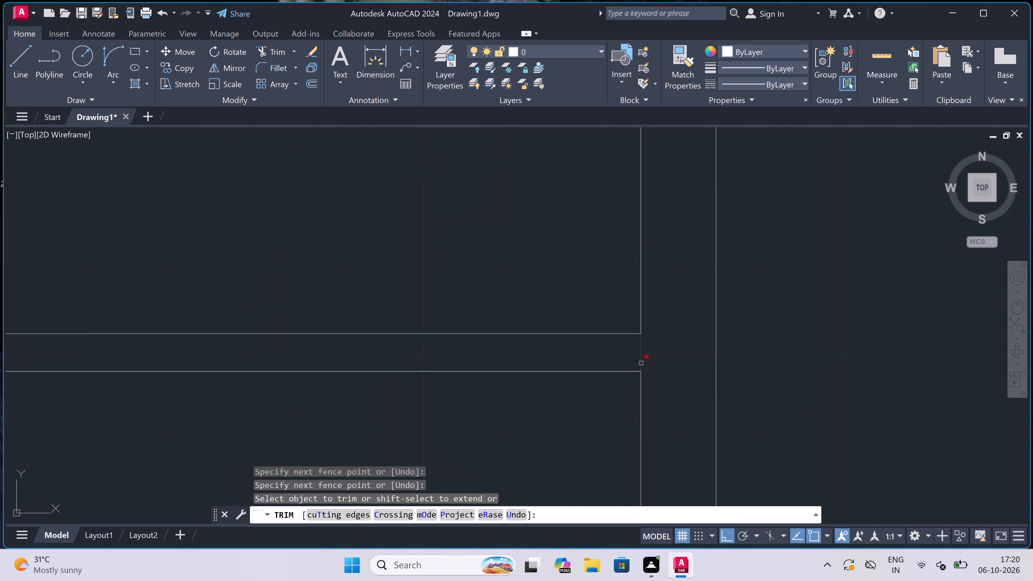
{"action": "left_click", "coordinate": [641, 363]}
{"action": "scroll", "coordinate": [641, 363], "scroll_direction": "down", "scroll_amount": 5}
{"action": "scroll", "coordinate": [632, 284], "scroll_direction": "up", "scroll_amount": 3}
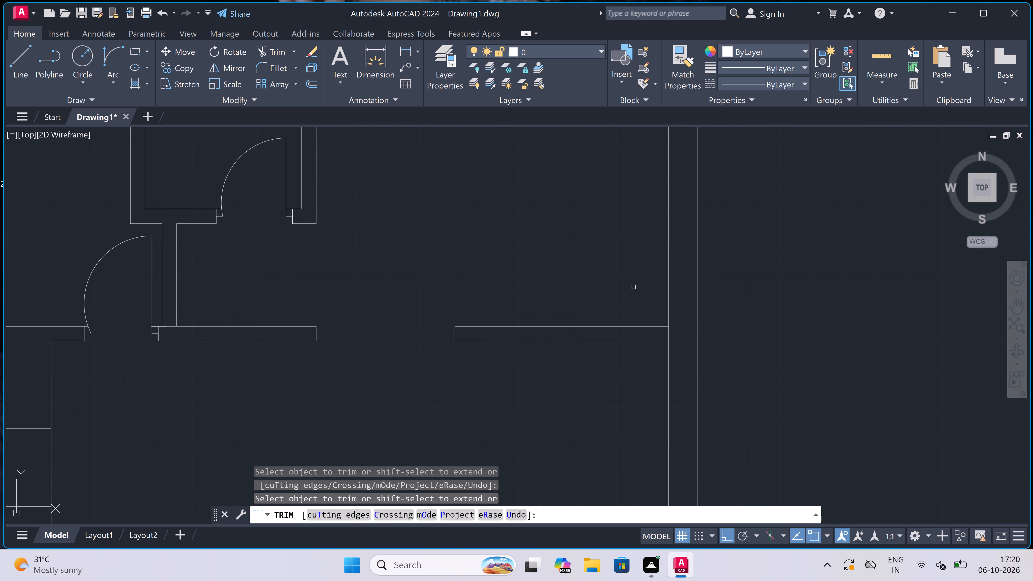
{"action": "scroll", "coordinate": [675, 360], "scroll_direction": "up", "scroll_amount": 1}
{"action": "scroll", "coordinate": [658, 315], "scroll_direction": "up", "scroll_amount": 4}
{"action": "left_click", "coordinate": [658, 314]}
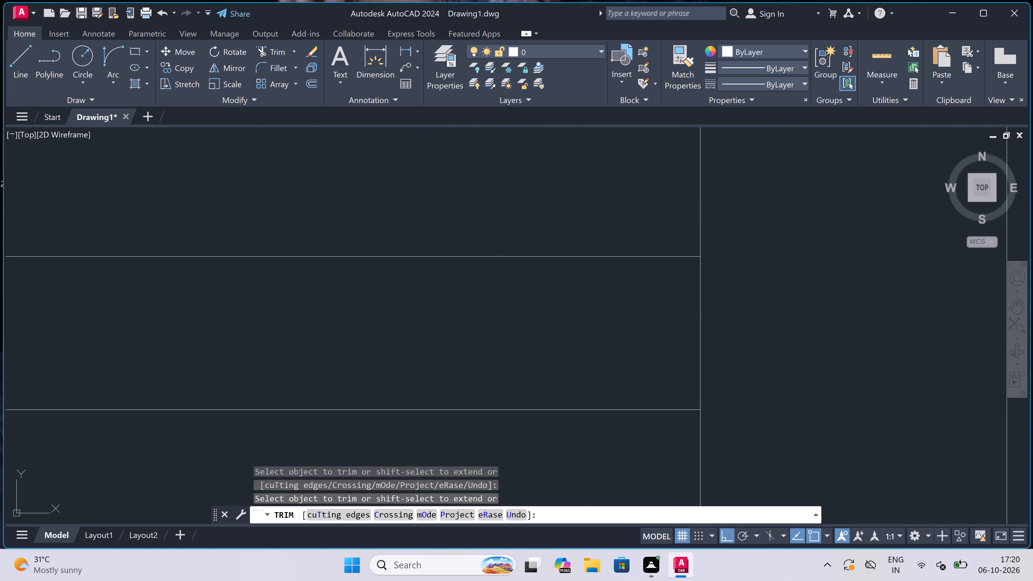
{"action": "left_click", "coordinate": [796, 295]}
{"action": "scroll", "coordinate": [615, 290], "scroll_direction": "down", "scroll_amount": 11}
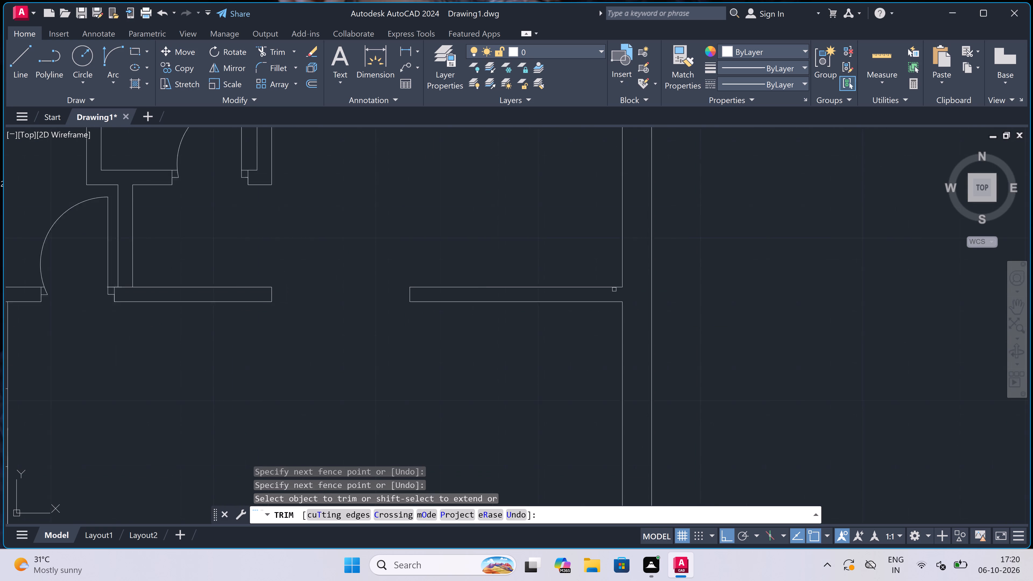
{"action": "scroll", "coordinate": [568, 328], "scroll_direction": "up", "scroll_amount": 1}
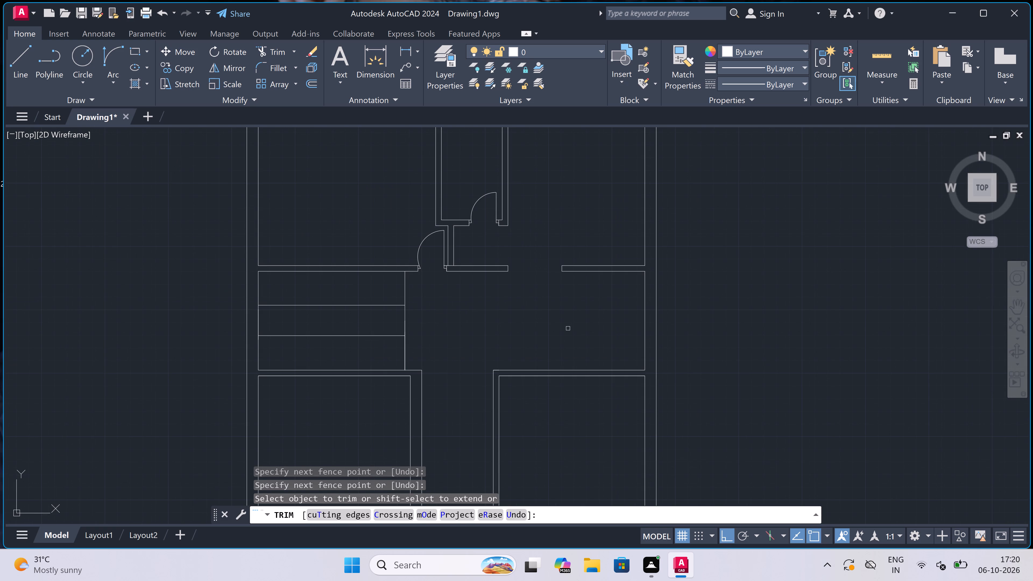
{"action": "key", "text": "Escape"}
Draw a door jamb line across the lower-right room's top partition near its corner, with a 2" offset line and a 3' door leaf downward.
{"action": "scroll", "coordinate": [559, 343], "scroll_direction": "down", "scroll_amount": 2}
{"action": "scroll", "coordinate": [551, 371], "scroll_direction": "down", "scroll_amount": 1}
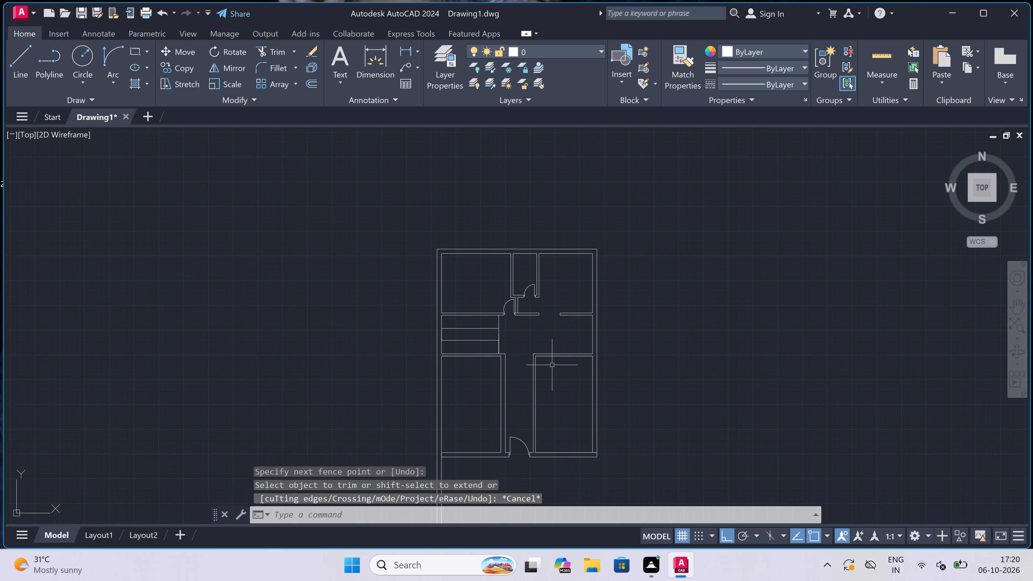
{"action": "scroll", "coordinate": [551, 371], "scroll_direction": "down", "scroll_amount": 2}
{"action": "scroll", "coordinate": [550, 368], "scroll_direction": "up", "scroll_amount": 9}
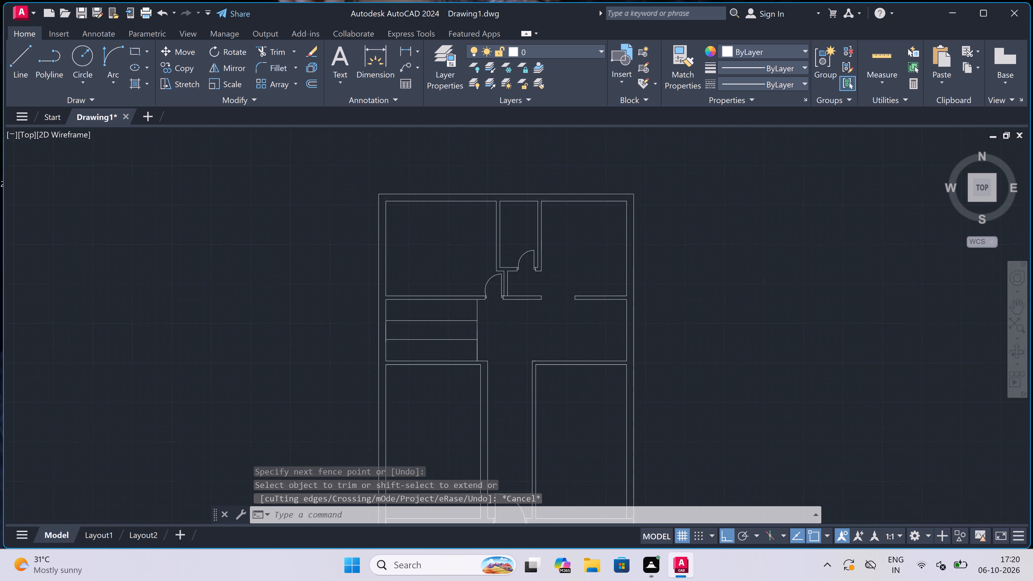
{"action": "key", "text": "l"}
{"action": "key", "text": "space"}
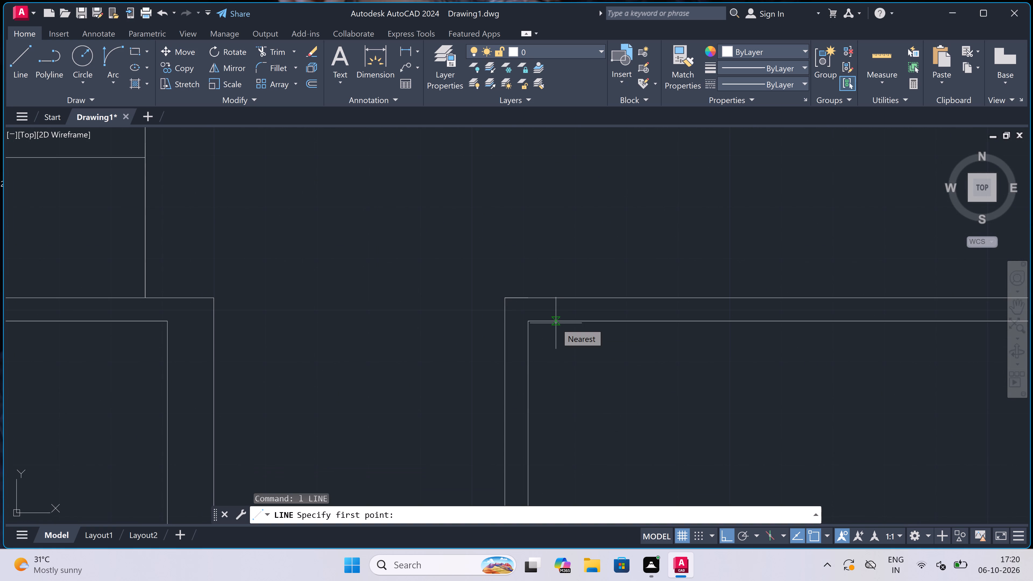
{"action": "left_click", "coordinate": [554, 324]}
{"action": "left_click", "coordinate": [553, 298]}
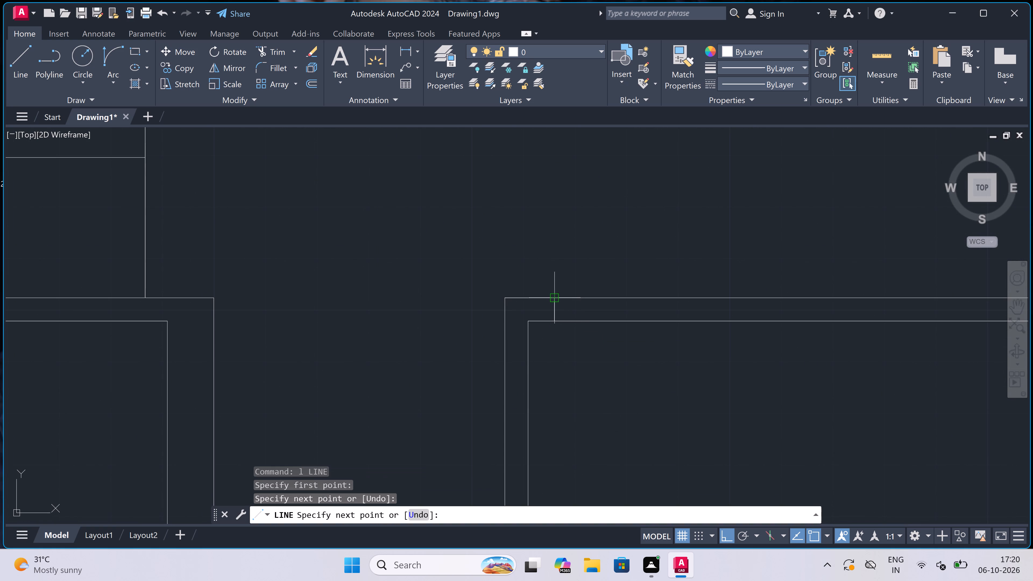
{"action": "left_click", "coordinate": [553, 314]}
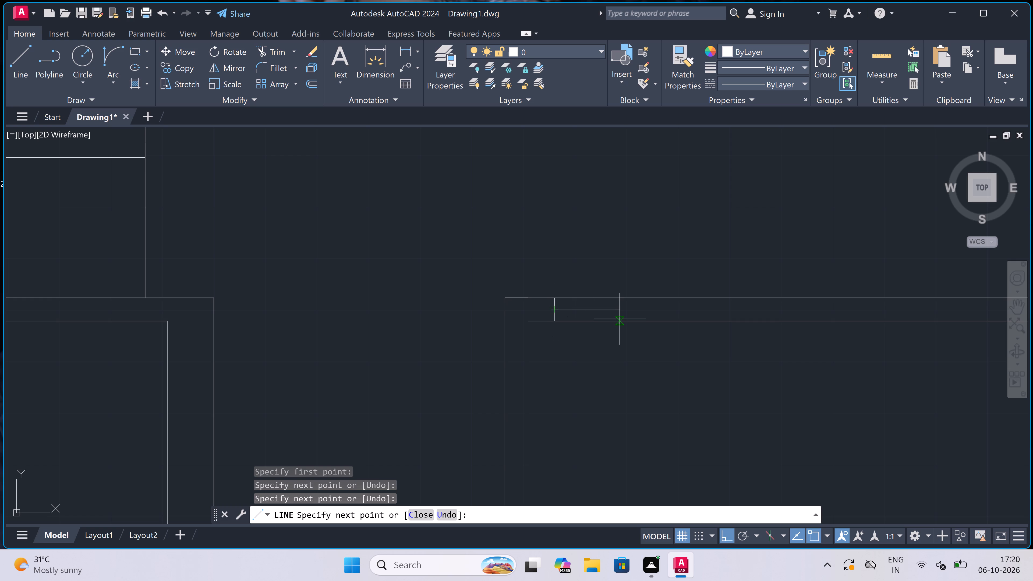
{"action": "type", "text": "2\""}
{"action": "key", "text": "space"}
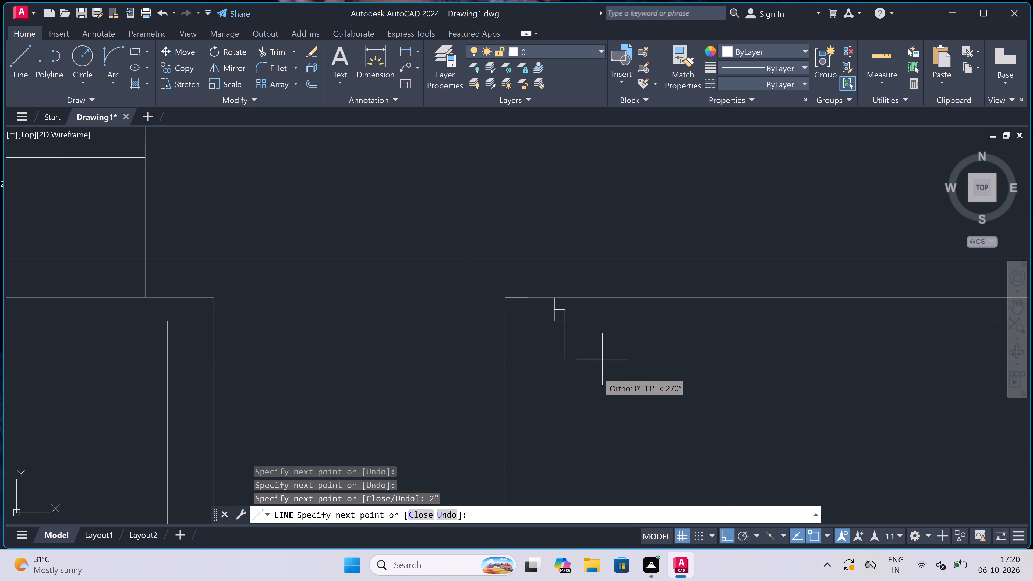
{"action": "type", "text": "3'"}
{"action": "key", "text": "space"}
{"action": "key", "text": "Escape"}
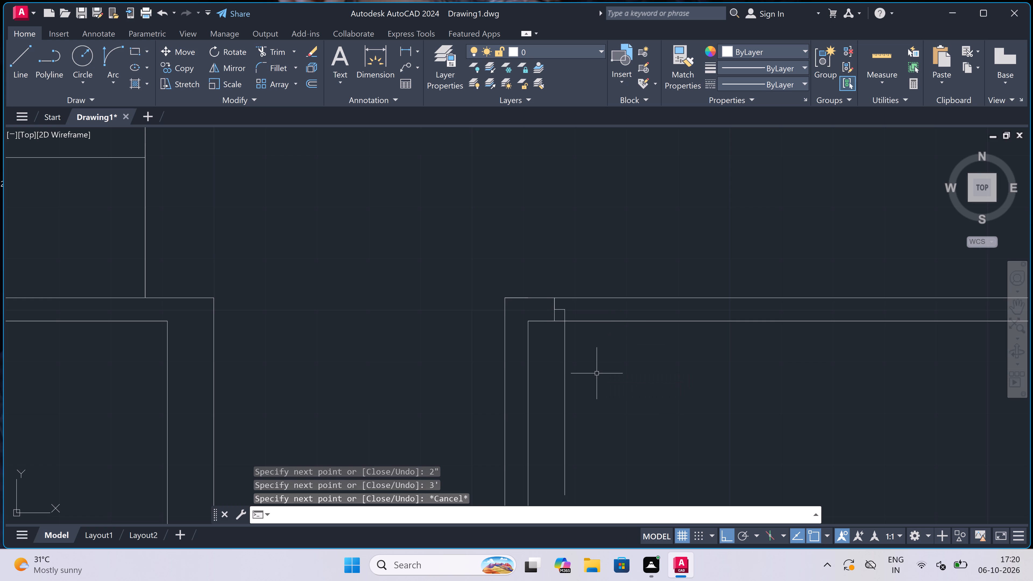
Draw the opposite jamb line across the same partition, with a 2" stub from its midpoint toward the door leaf.
{"action": "key", "text": "space"}
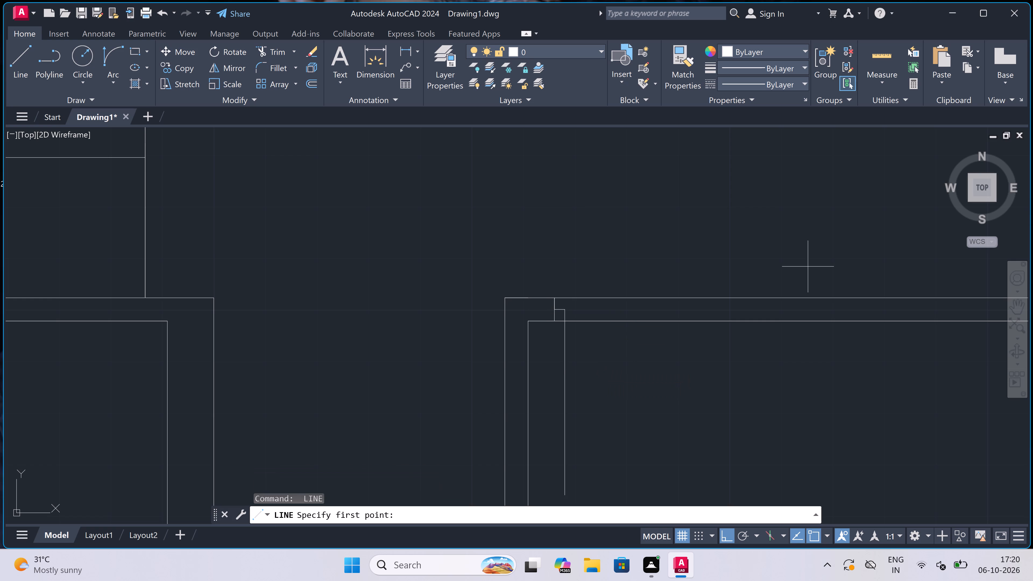
{"action": "left_click", "coordinate": [731, 302]}
{"action": "left_click", "coordinate": [731, 322]}
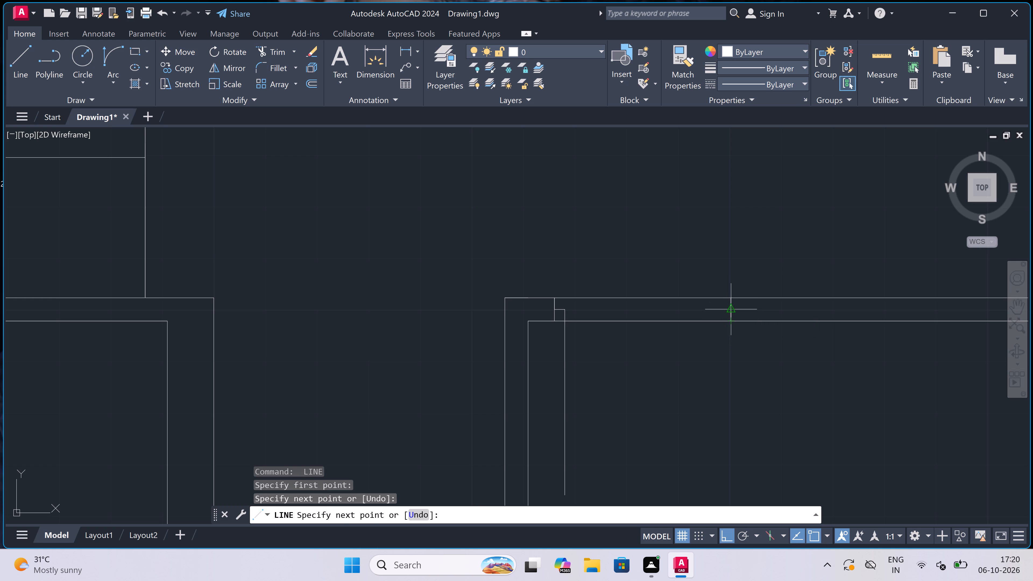
{"action": "left_click", "coordinate": [730, 308]}
{"action": "type", "text": "2\""}
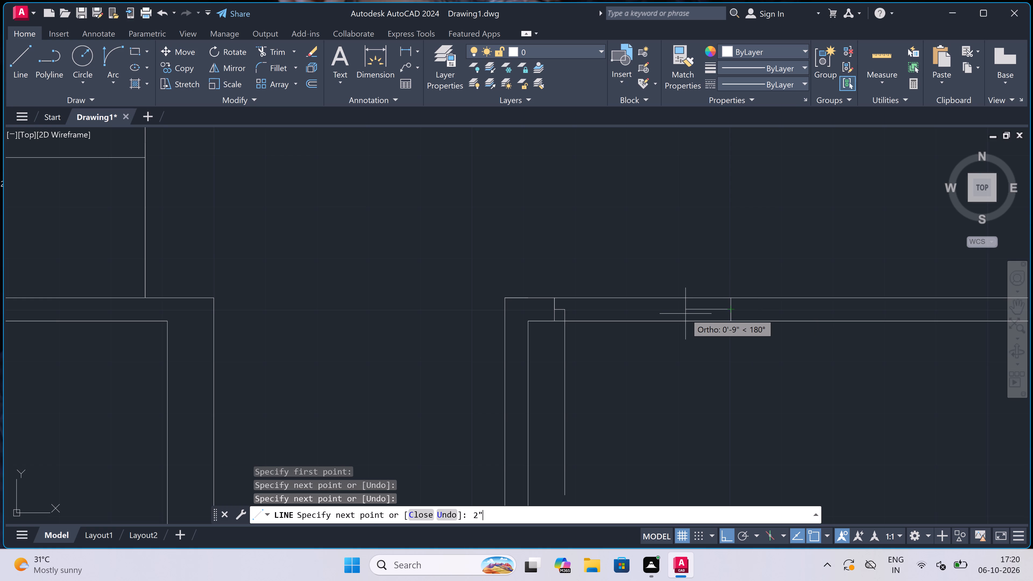
{"action": "key", "text": "space"}
{"action": "key", "text": "Escape"}
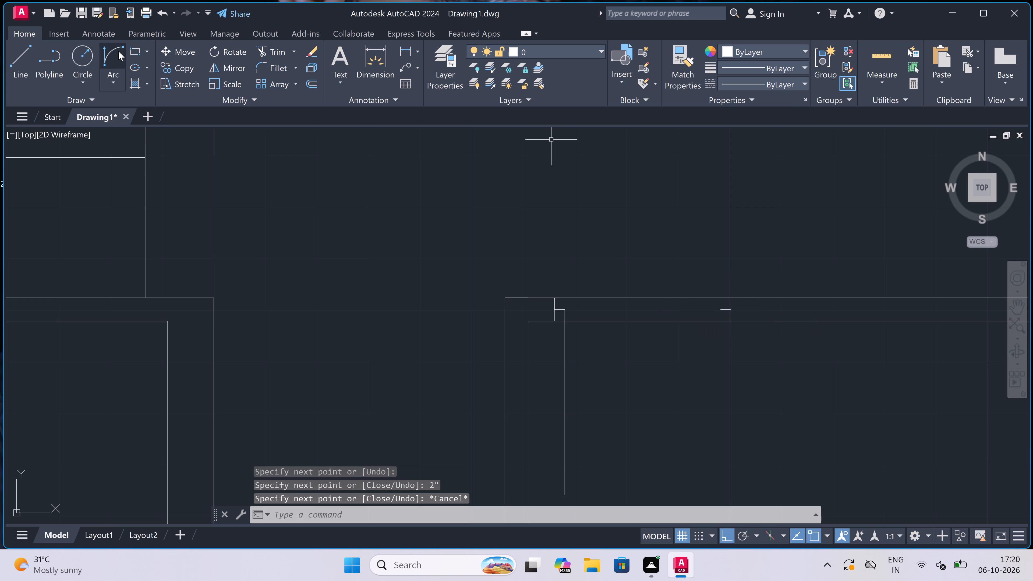
Draw the door swing arc from the free end of the 3' leaf to the end of the opposite 2" stub.
{"action": "left_click", "coordinate": [116, 53]}
{"action": "scroll", "coordinate": [847, 370], "scroll_direction": "down", "scroll_amount": 3}
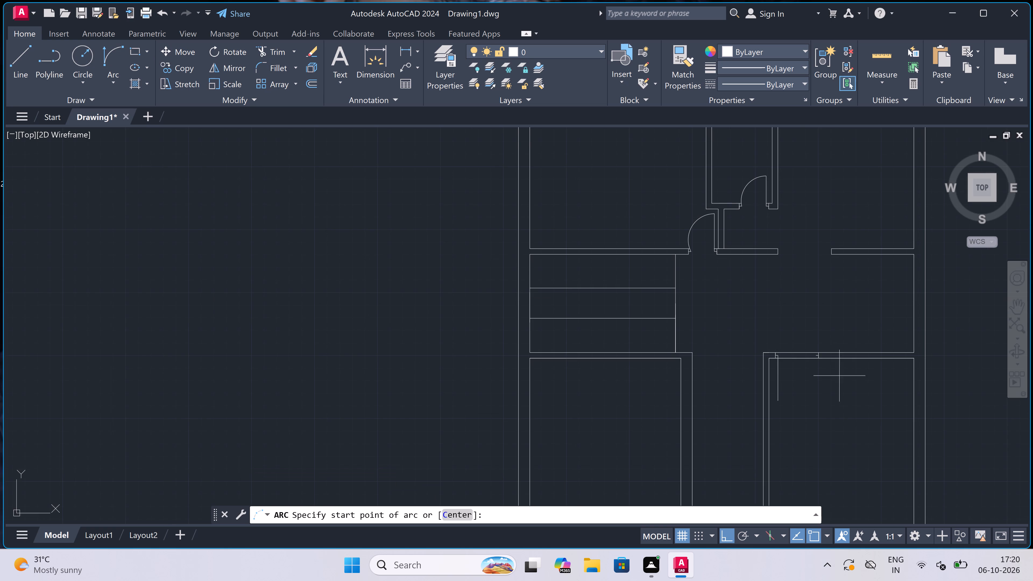
{"action": "scroll", "coordinate": [828, 397], "scroll_direction": "up", "scroll_amount": 4}
{"action": "scroll", "coordinate": [677, 379], "scroll_direction": "down", "scroll_amount": 1}
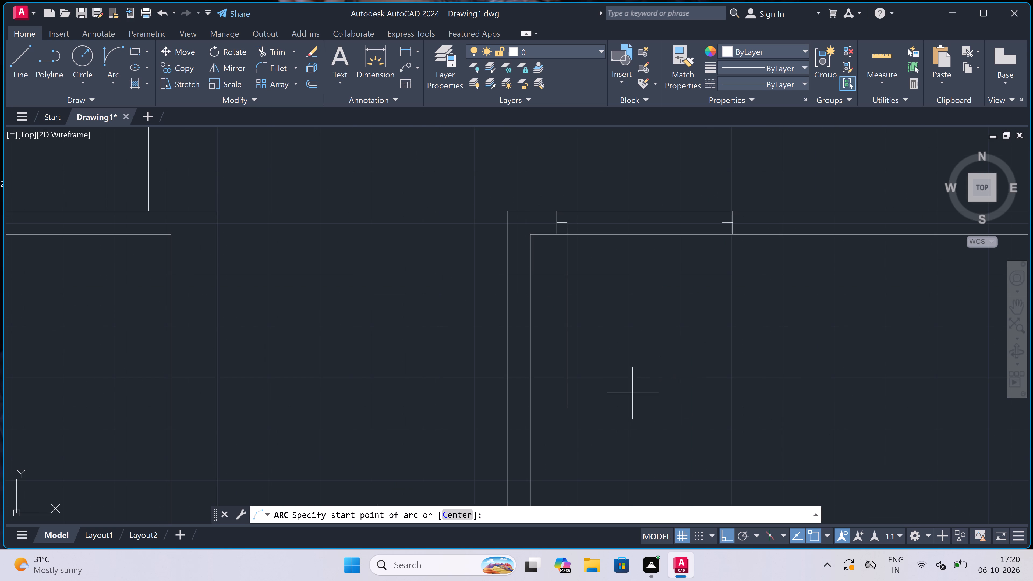
{"action": "left_click_drag", "start_coordinate": [569, 405], "coordinate": [576, 405]}
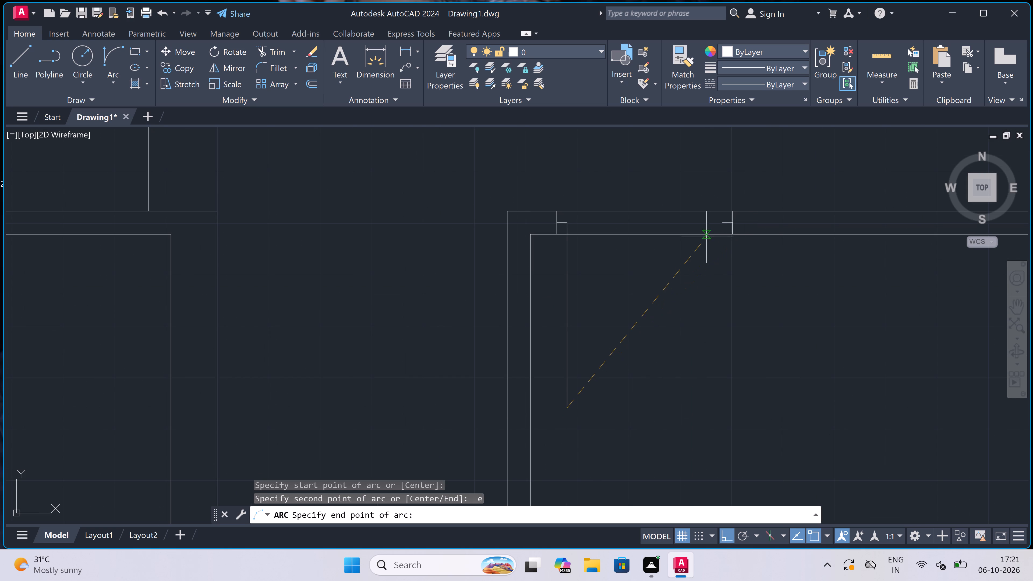
{"action": "left_click", "coordinate": [720, 224]}
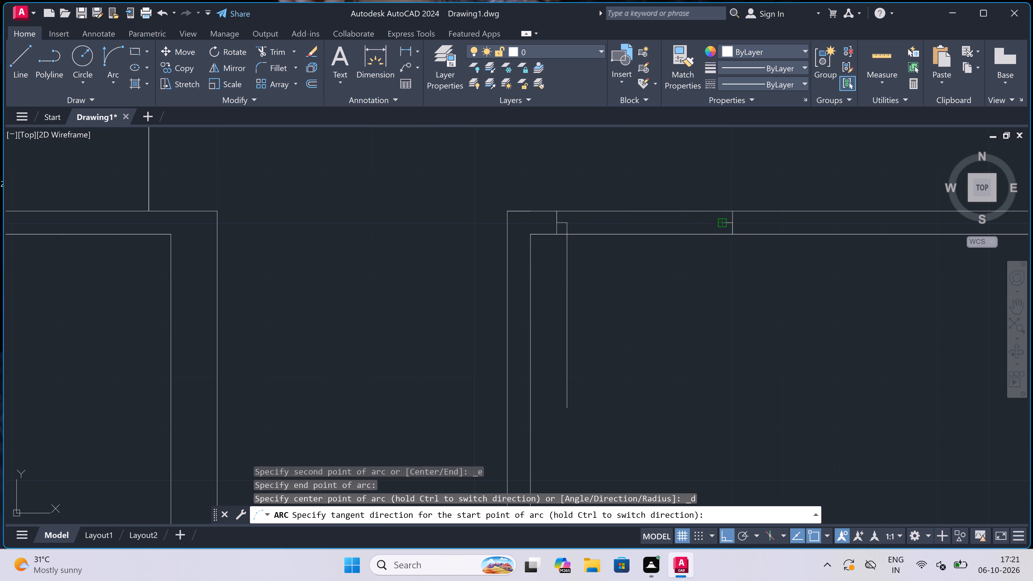
{"action": "double_click", "coordinate": [824, 376]}
Trim both partition lines between the two jambs to open the lower-right room's doorway.
{"action": "key", "text": "t"}
{"action": "key", "text": "r"}
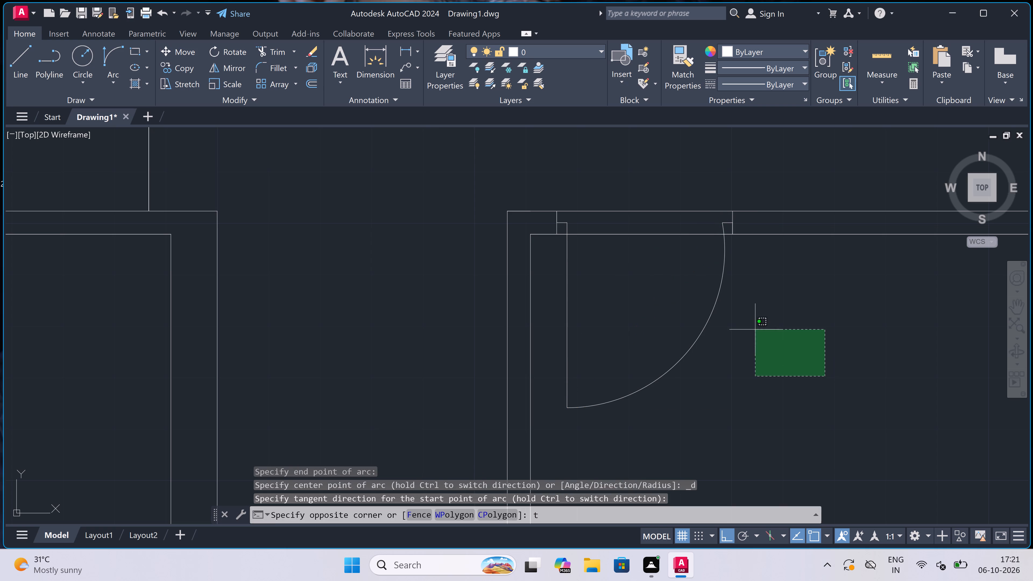
{"action": "key", "text": "space"}
{"action": "left_click", "coordinate": [640, 190]}
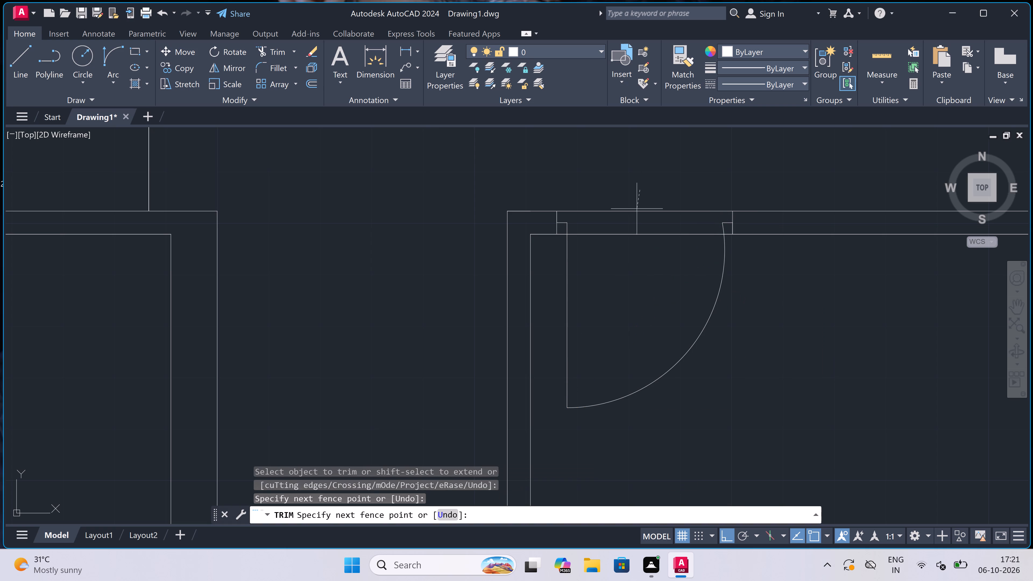
{"action": "left_click", "coordinate": [635, 279]}
{"action": "key", "text": "Escape"}
In the stair area, draw a 3' line from the left wall's inner face along the lower dividing line, continuing vertically to the upper partition.
{"action": "scroll", "coordinate": [603, 251], "scroll_direction": "down", "scroll_amount": 6}
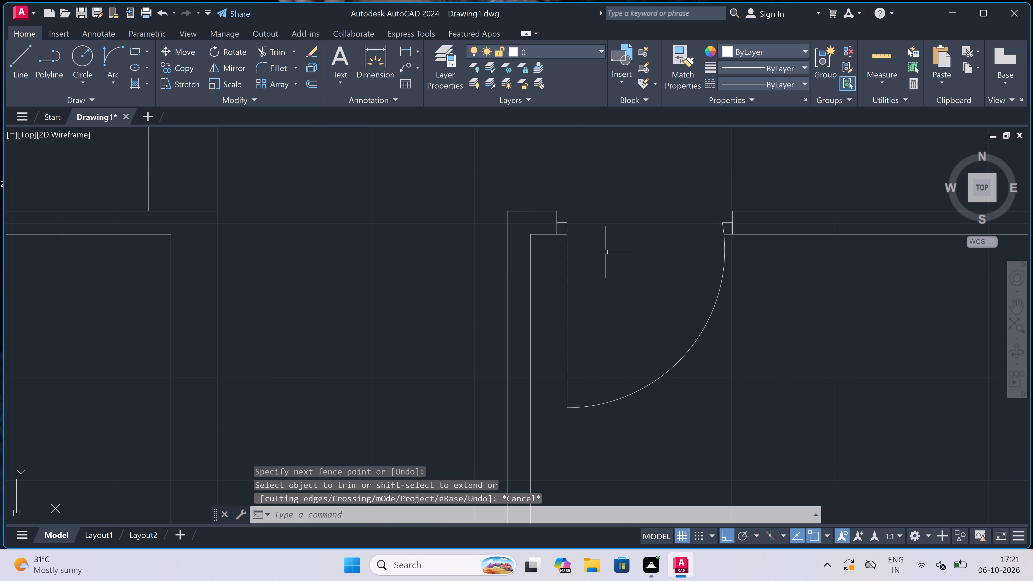
{"action": "scroll", "coordinate": [603, 251], "scroll_direction": "up", "scroll_amount": 1}
{"action": "scroll", "coordinate": [603, 251], "scroll_direction": "down", "scroll_amount": 2}
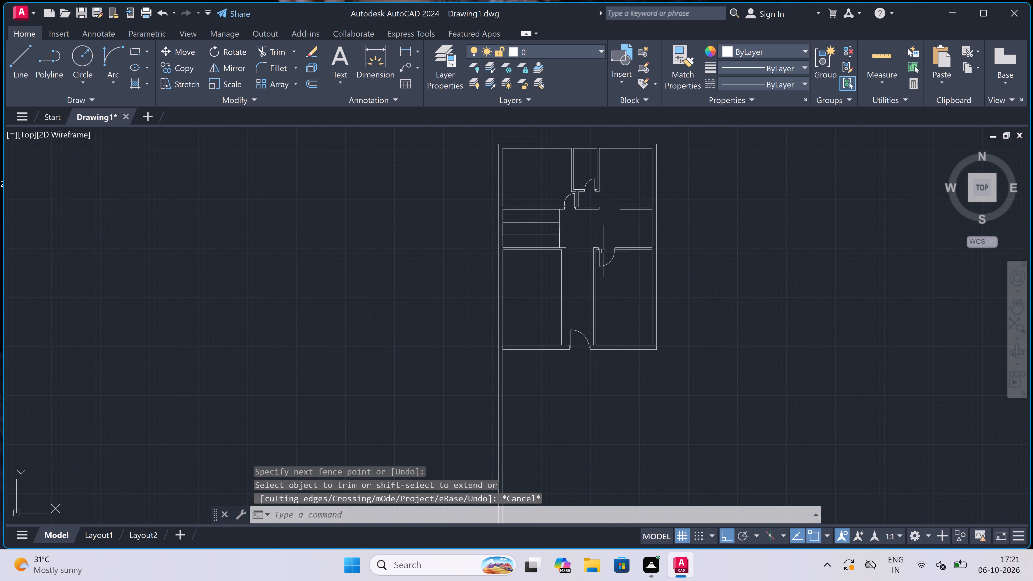
{"action": "scroll", "coordinate": [603, 251], "scroll_direction": "up", "scroll_amount": 1}
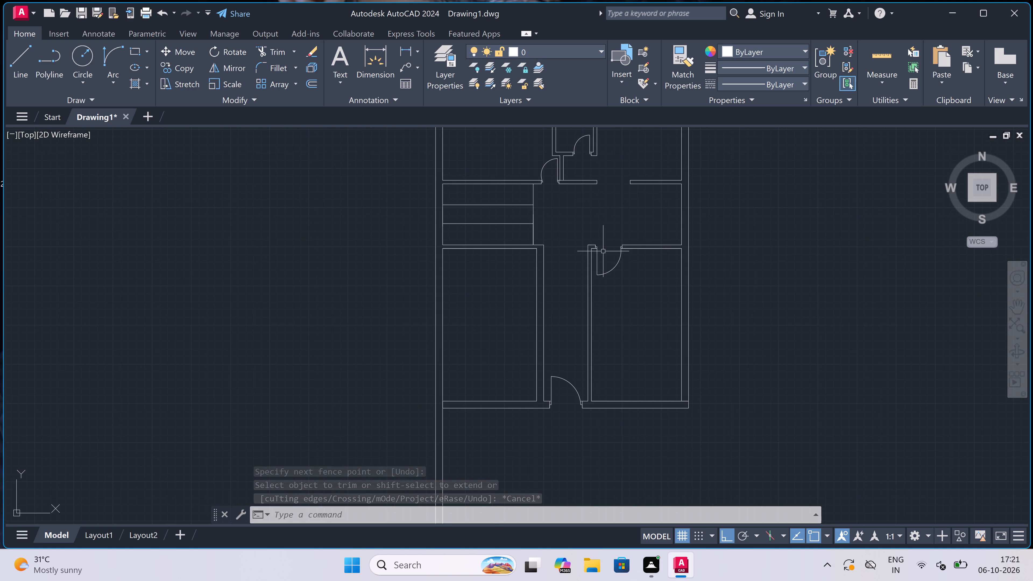
{"action": "scroll", "coordinate": [603, 251], "scroll_direction": "down", "scroll_amount": 1}
{"action": "scroll", "coordinate": [507, 225], "scroll_direction": "up", "scroll_amount": 3}
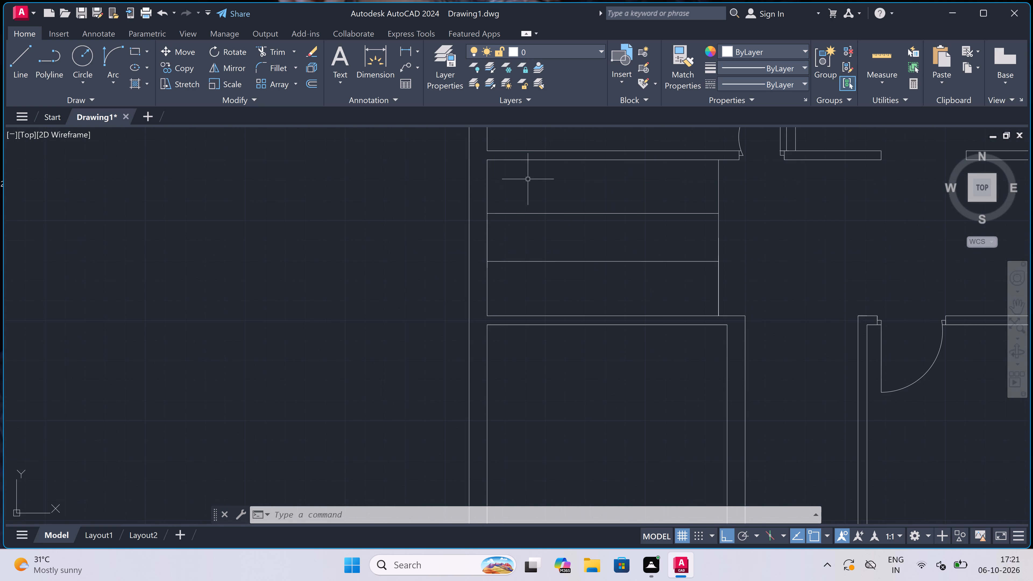
{"action": "key", "text": "l"}
{"action": "key", "text": "space"}
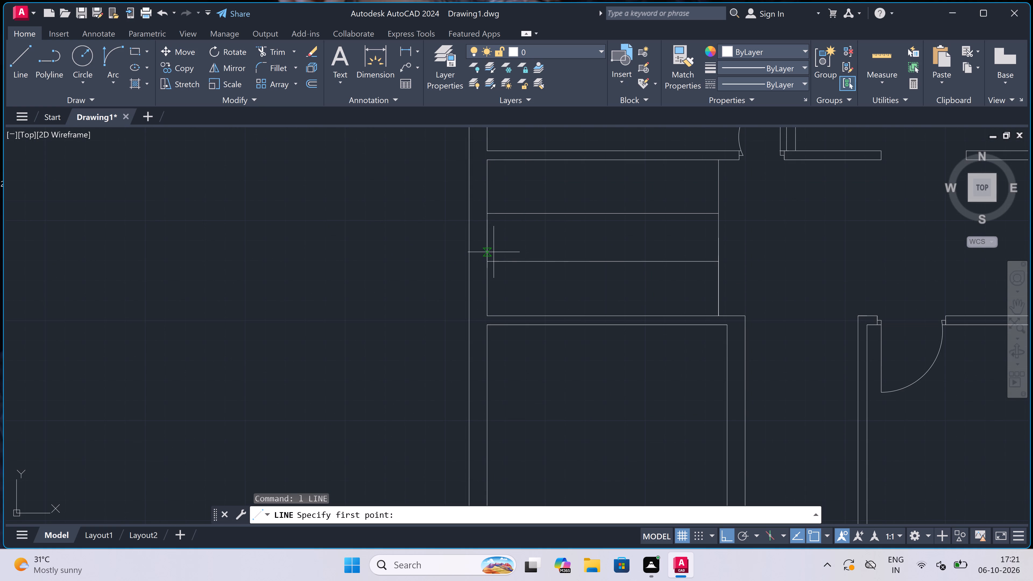
{"action": "left_click", "coordinate": [483, 261]}
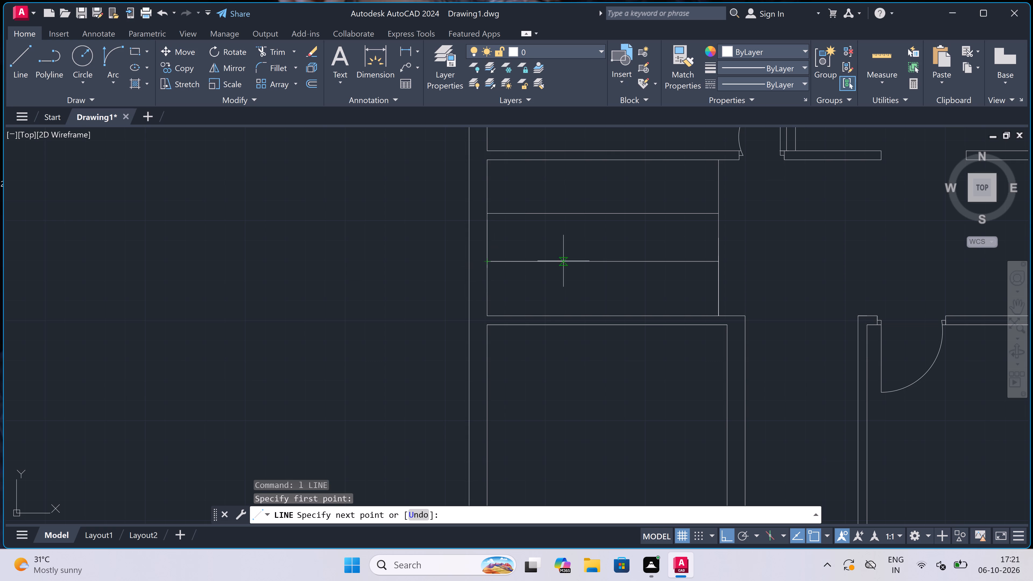
{"action": "type", "text": "3'"}
{"action": "key", "text": "space"}
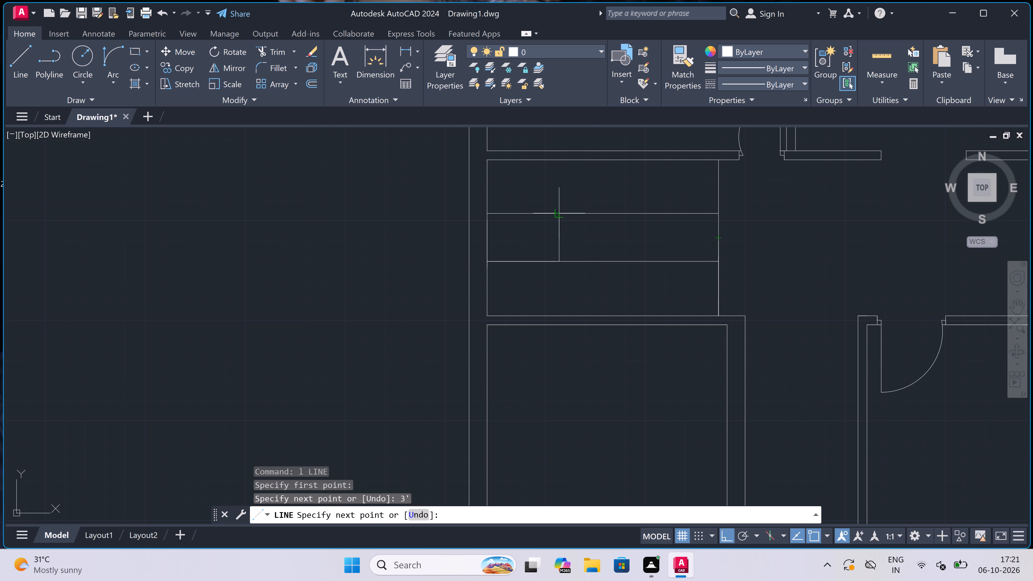
{"action": "left_click", "coordinate": [561, 157]}
{"action": "key", "text": "Escape"}
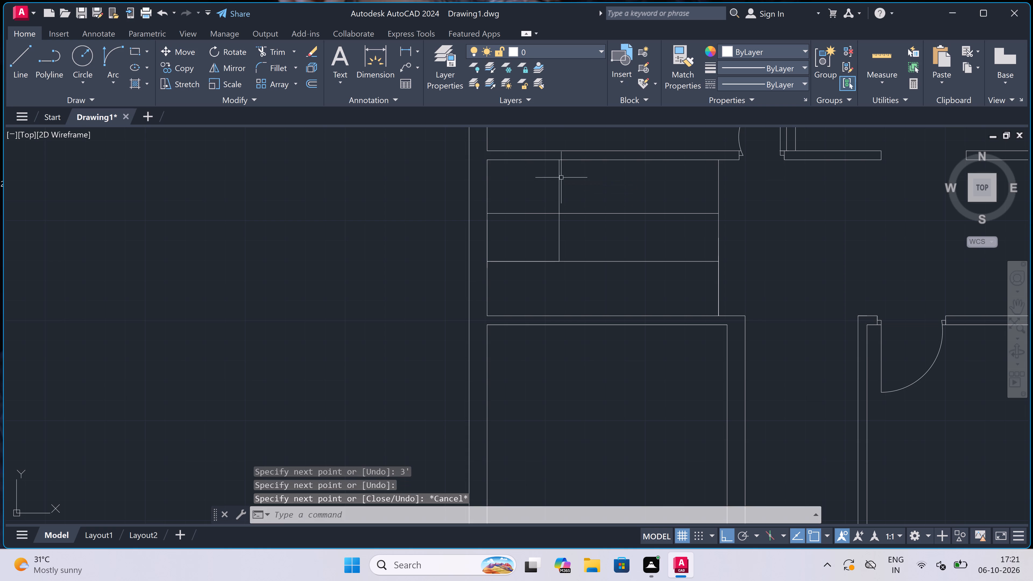
Draw a vertical line from the end of the 3' segment down to the lower partition to complete the stair landing edge.
{"action": "key", "text": "space"}
{"action": "left_click", "coordinate": [557, 262]}
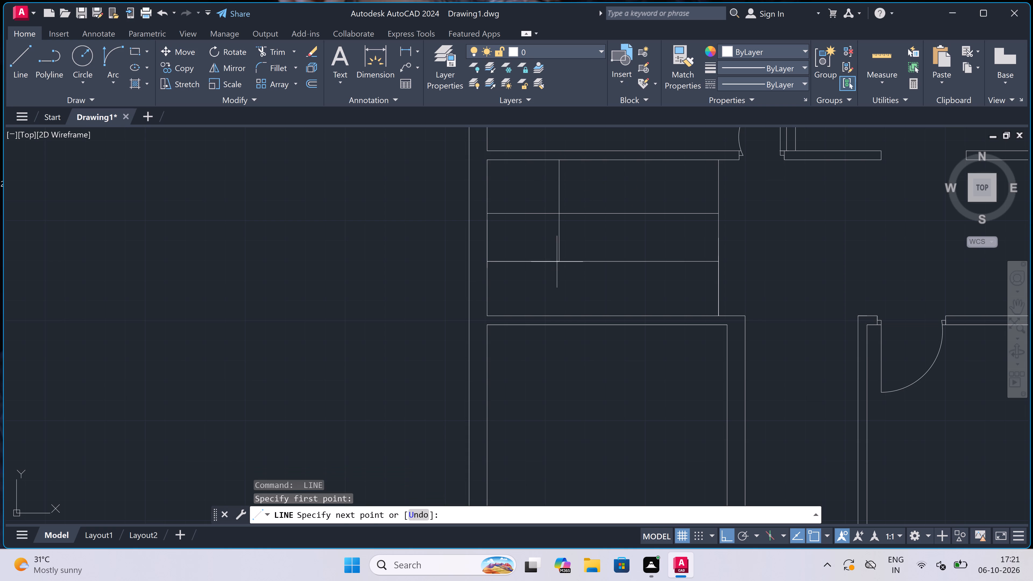
{"action": "left_click", "coordinate": [559, 312]}
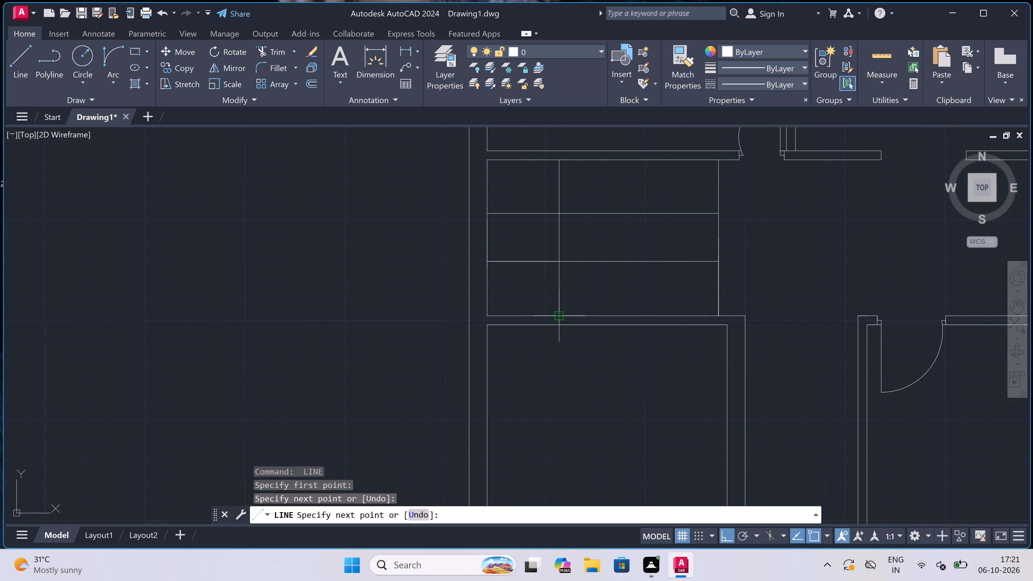
{"action": "key", "text": "Escape"}
Offset the landing edge in the lower flight repeatedly by 9" to the right, making eight tread lines up to the flight's end.
{"action": "key", "text": "o"}
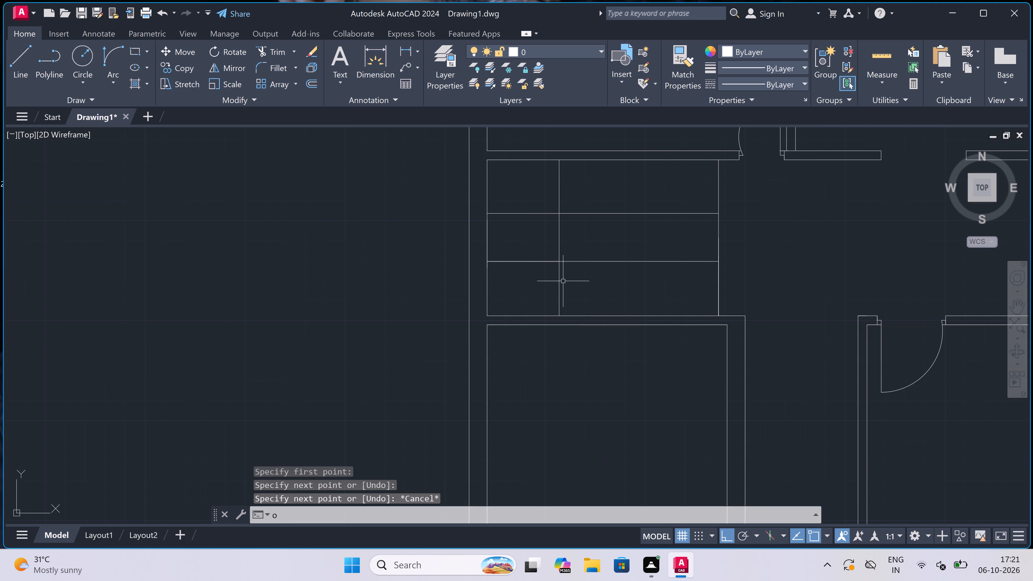
{"action": "key", "text": "space"}
{"action": "left_click_drag", "start_coordinate": [558, 275], "coordinate": [562, 277]}
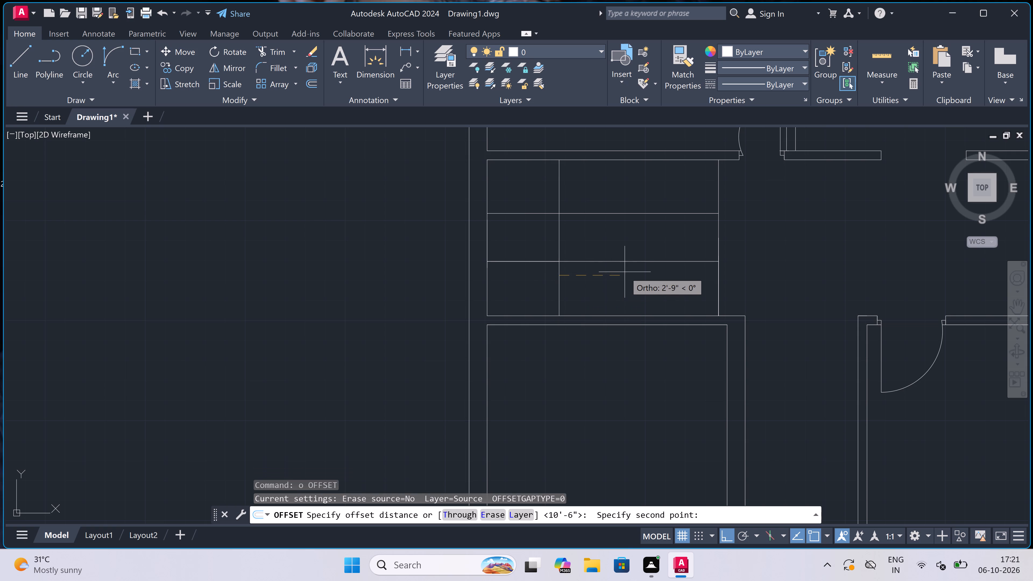
{"action": "type", "text": "9\""}
{"action": "key", "text": "space"}
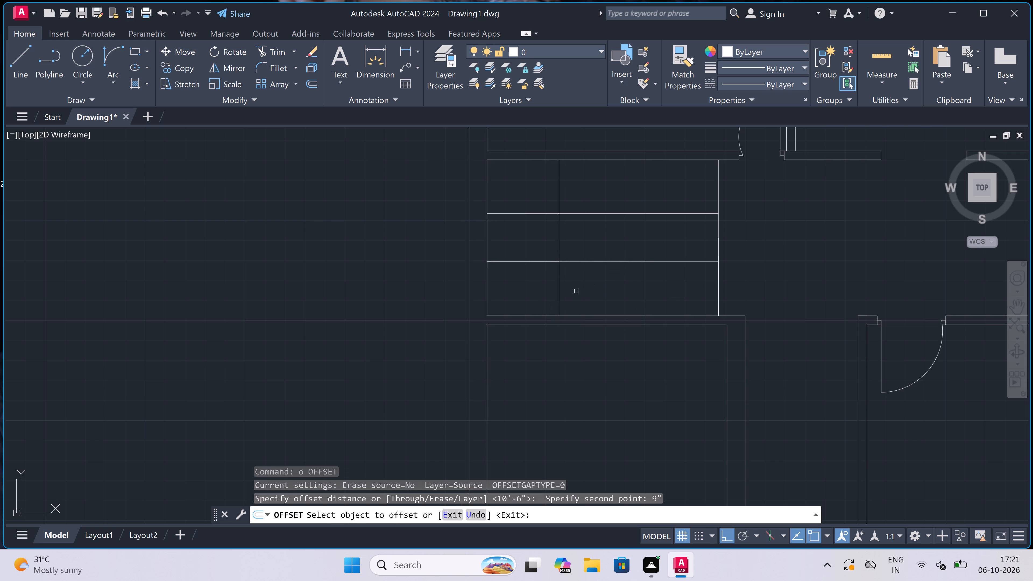
{"action": "left_click_drag", "start_coordinate": [559, 285], "coordinate": [569, 285]}
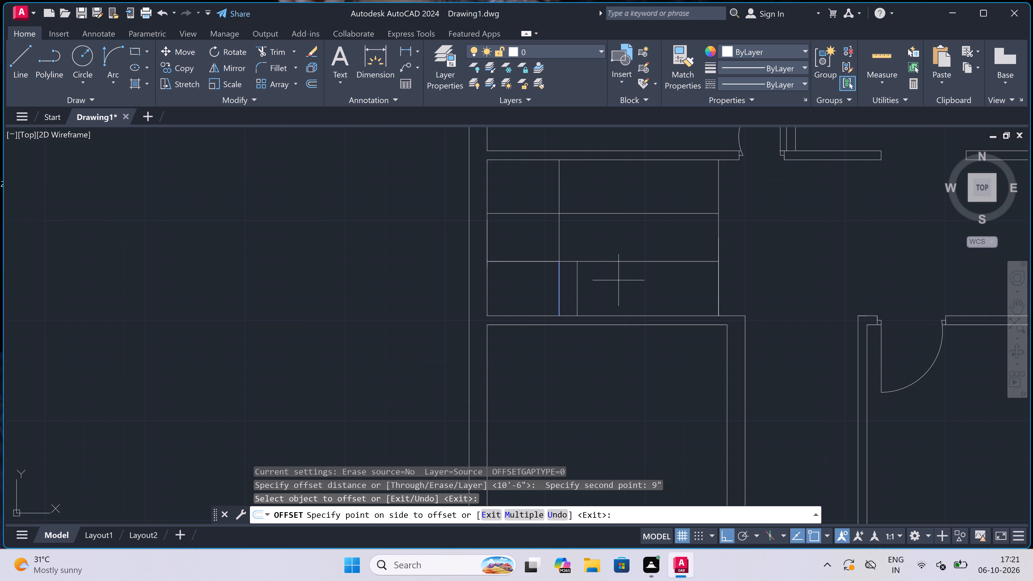
{"action": "left_click", "coordinate": [519, 515]}
{"action": "left_click", "coordinate": [643, 271]}
{"action": "left_click", "coordinate": [646, 269]}
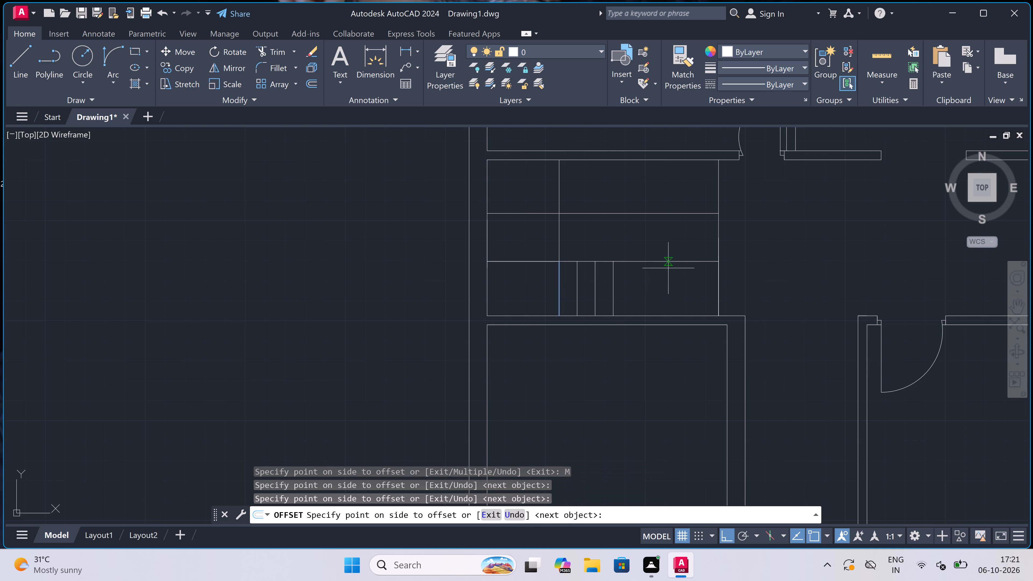
{"action": "left_click", "coordinate": [668, 268]}
{"action": "left_click", "coordinate": [675, 274]}
{"action": "double_click", "coordinate": [684, 279]}
{"action": "left_click", "coordinate": [697, 282]}
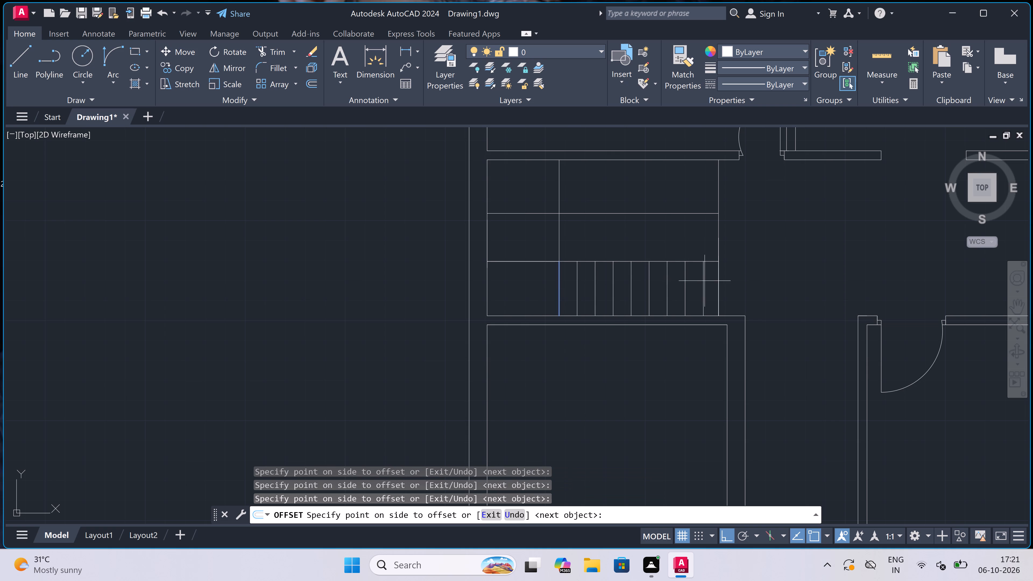
{"action": "left_click_drag", "start_coordinate": [728, 281], "coordinate": [729, 283]}
{"action": "key", "text": "Escape"}
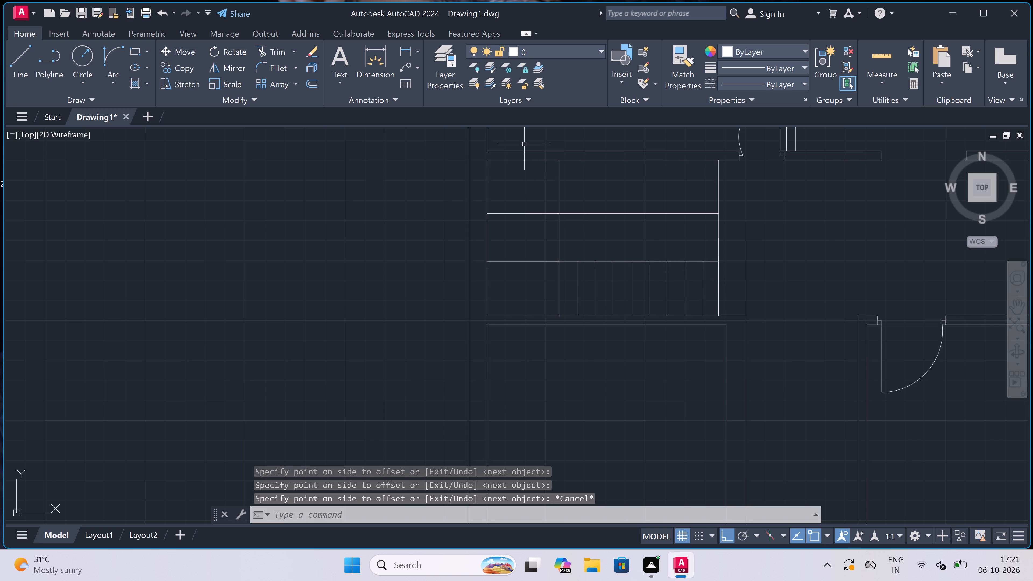
Offset the upper landing edge line repeatedly by 9" to the right, making eight tread lines for the upper flight.
{"action": "scroll", "coordinate": [524, 139], "scroll_direction": "up", "scroll_amount": 2}
{"action": "scroll", "coordinate": [525, 139], "scroll_direction": "down", "scroll_amount": 1}
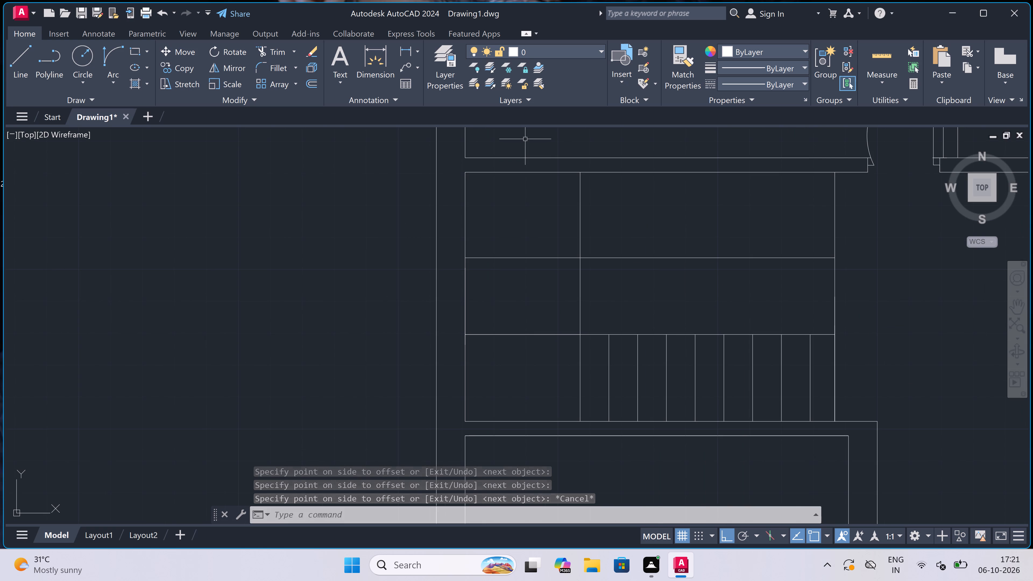
{"action": "key", "text": "o"}
{"action": "key", "text": "space"}
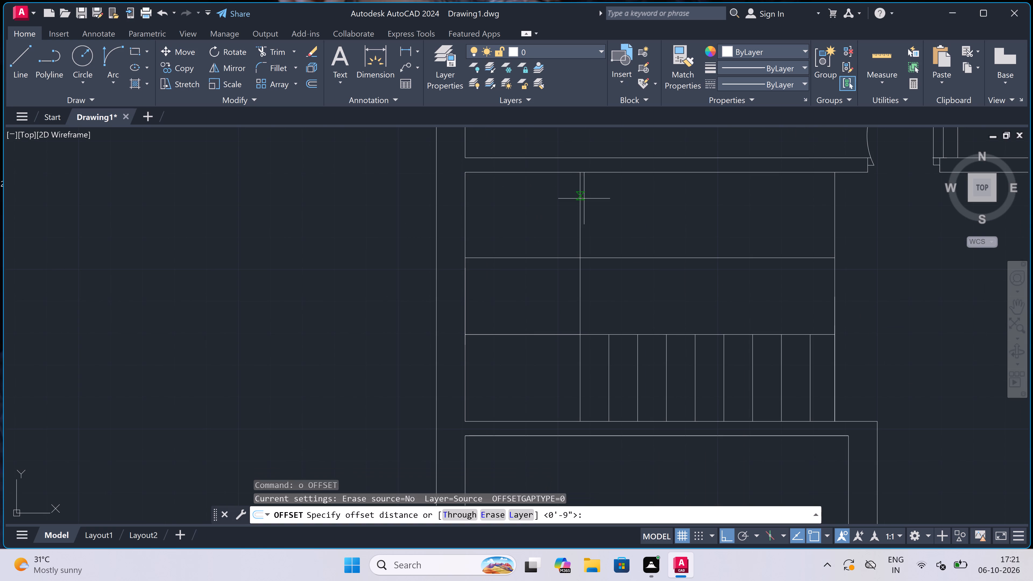
{"action": "left_click", "coordinate": [578, 210]}
{"action": "key", "text": "9"}
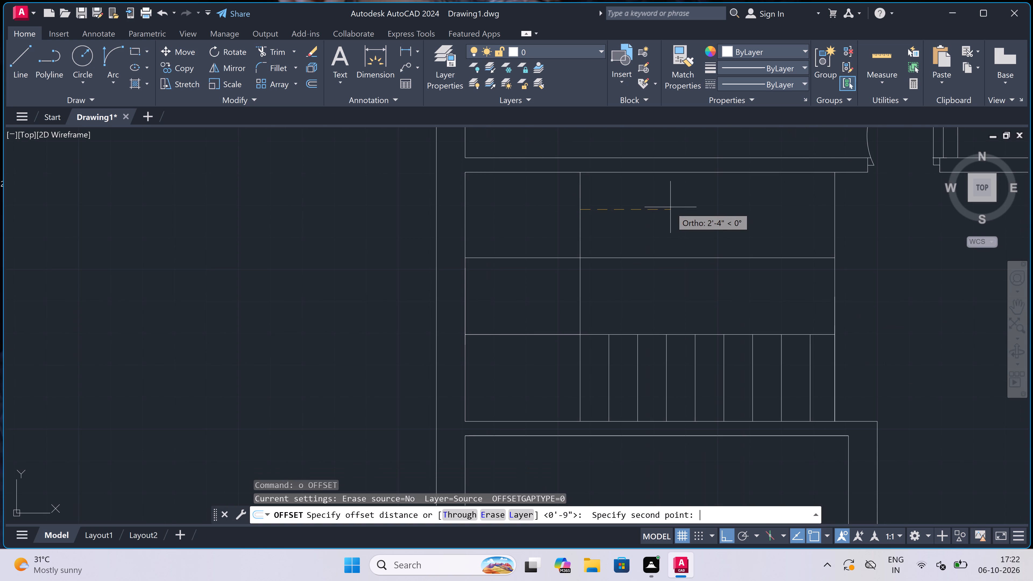
{"action": "key", "text": "shift+quotedbl"}
{"action": "key", "text": "space"}
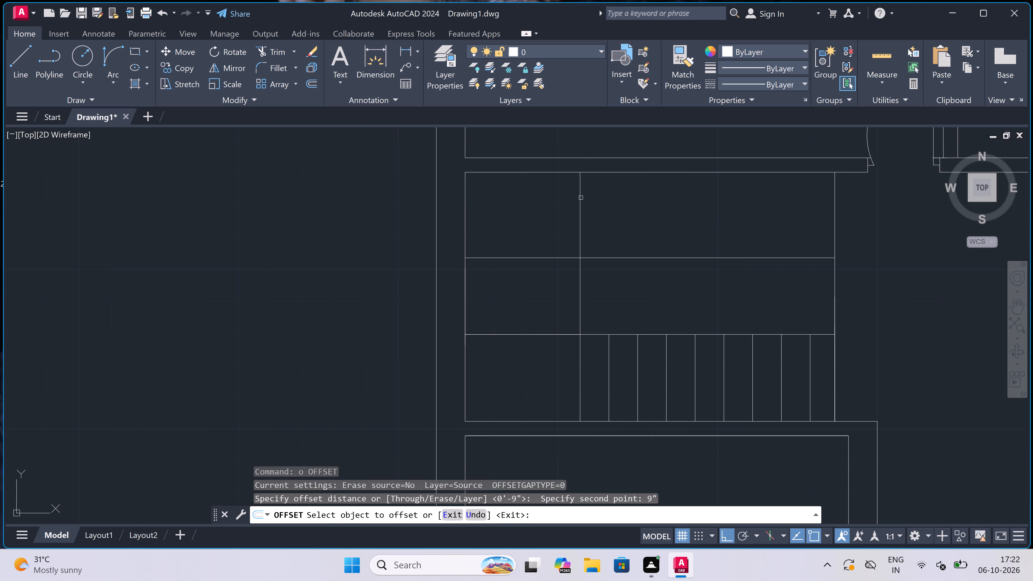
{"action": "left_click", "coordinate": [581, 198]}
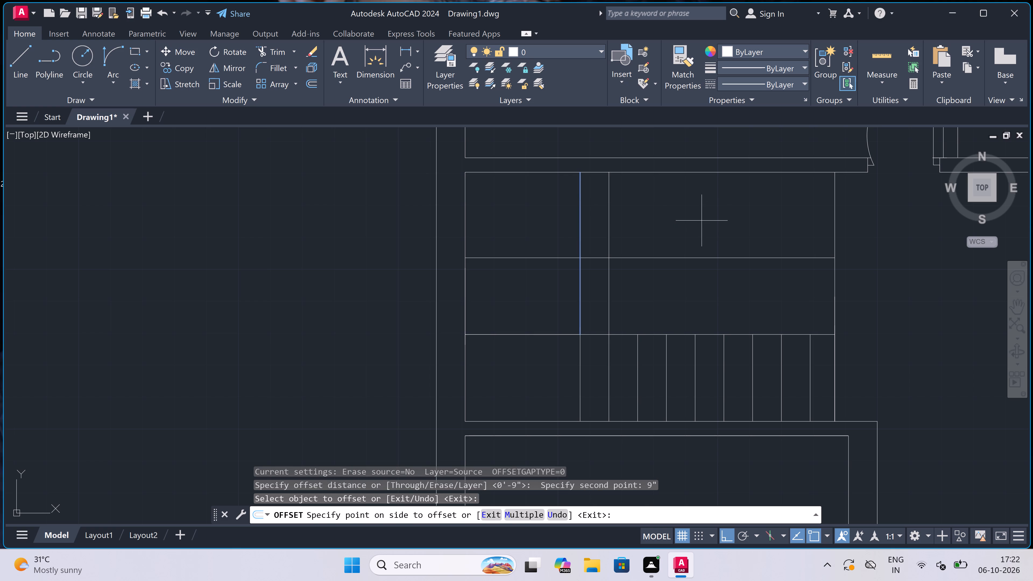
{"action": "double_click", "coordinate": [516, 511]}
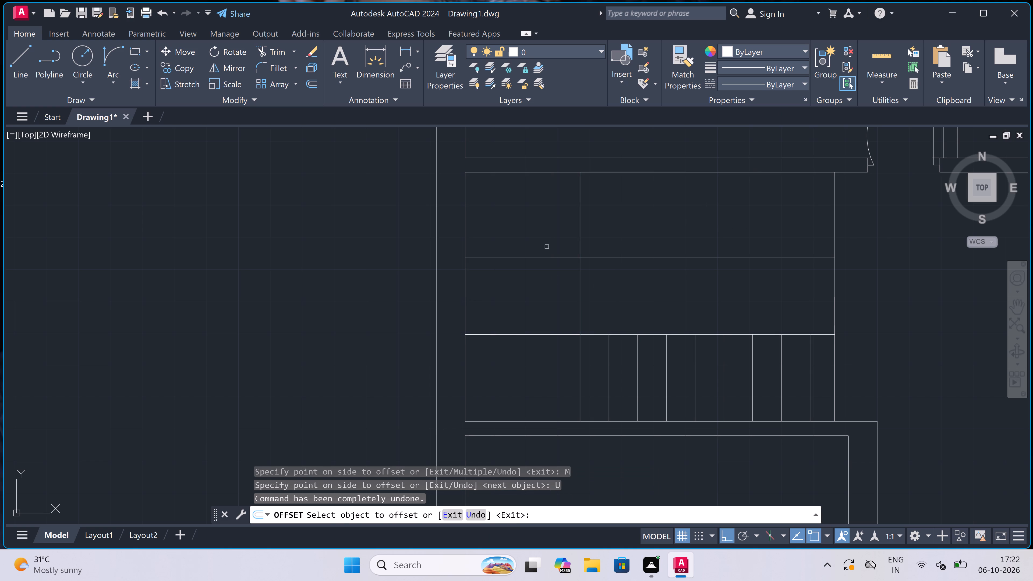
{"action": "left_click", "coordinate": [580, 214]}
{"action": "left_click", "coordinate": [713, 211]}
{"action": "left_click", "coordinate": [741, 210]}
{"action": "left_click", "coordinate": [745, 210]}
{"action": "left_click", "coordinate": [773, 213]}
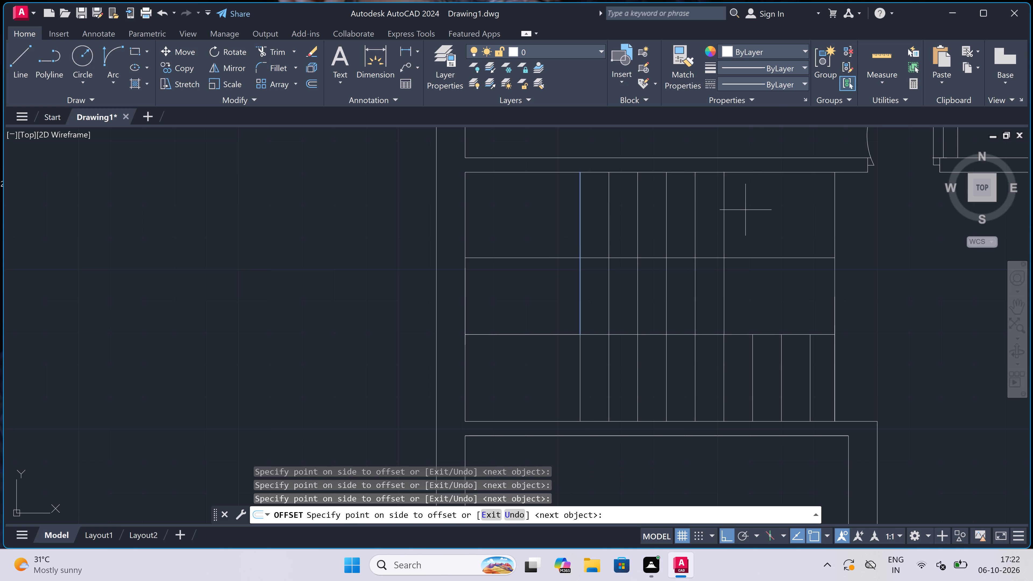
{"action": "left_click", "coordinate": [794, 213]}
{"action": "left_click", "coordinate": [808, 211]}
{"action": "left_click", "coordinate": [816, 205]}
{"action": "left_click", "coordinate": [860, 207]}
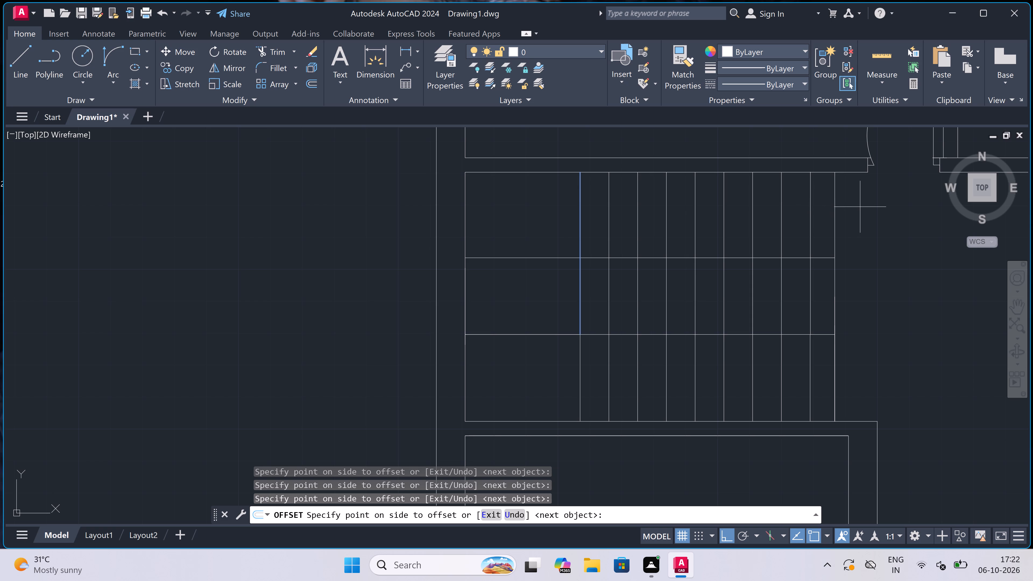
{"action": "key", "text": "Escape"}
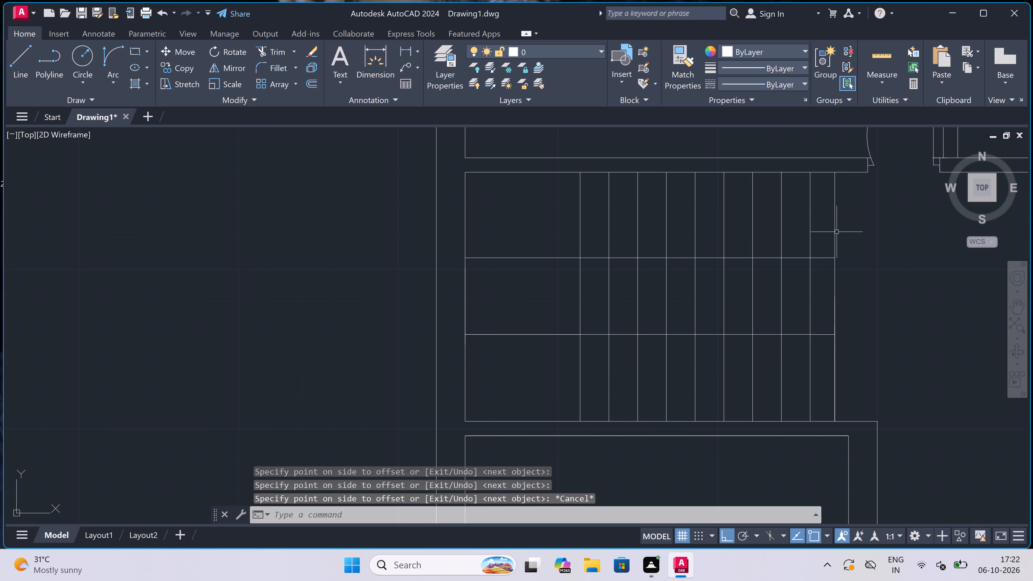
Trim the tread lines and the right end line between the two horizontal dividing lines to clear the gap between the flights.
{"action": "key", "text": "t"}
{"action": "key", "text": "r"}
{"action": "key", "text": "space"}
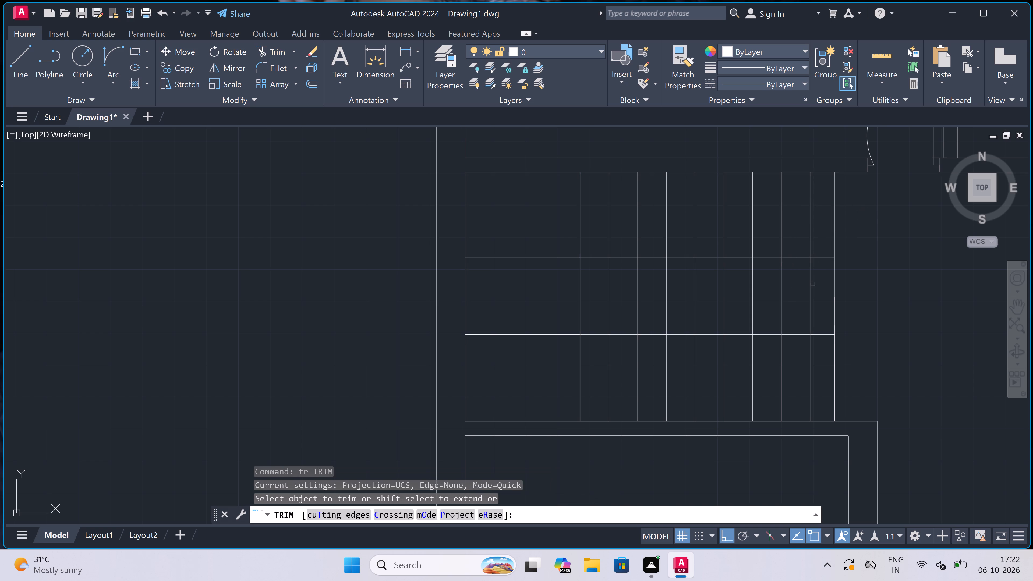
{"action": "left_click", "coordinate": [880, 289]}
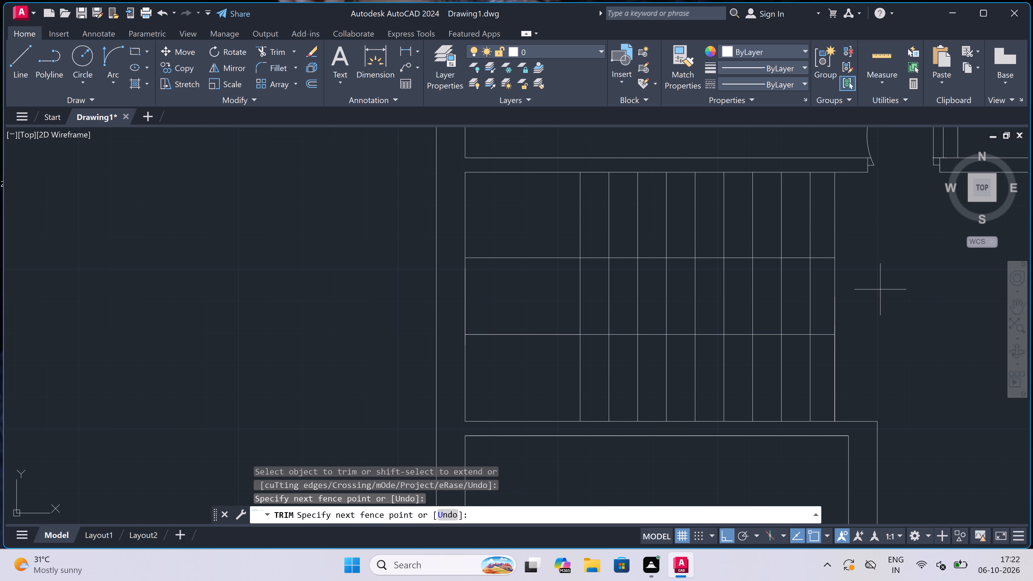
{"action": "left_click", "coordinate": [595, 308]}
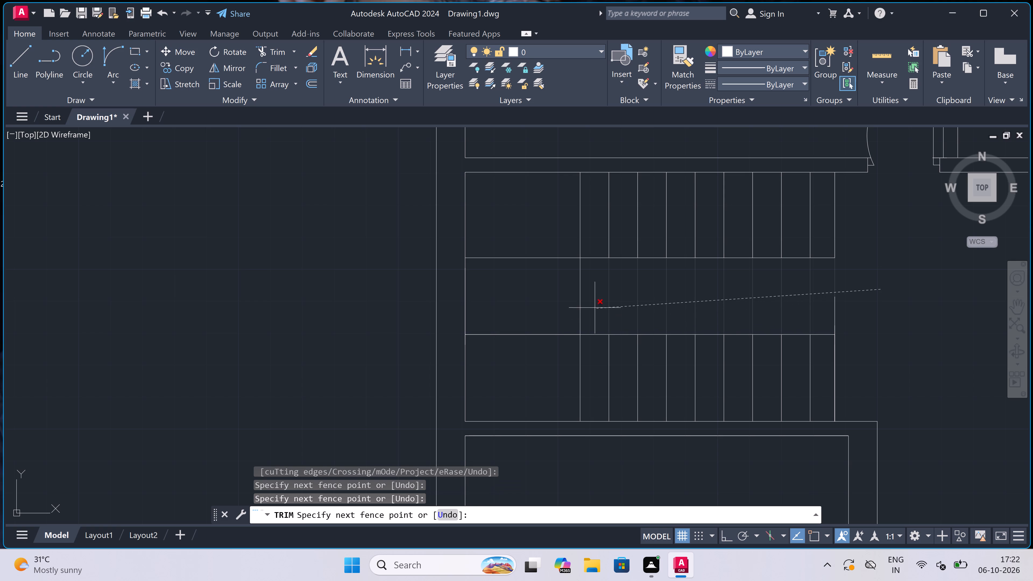
{"action": "left_click", "coordinate": [870, 299]}
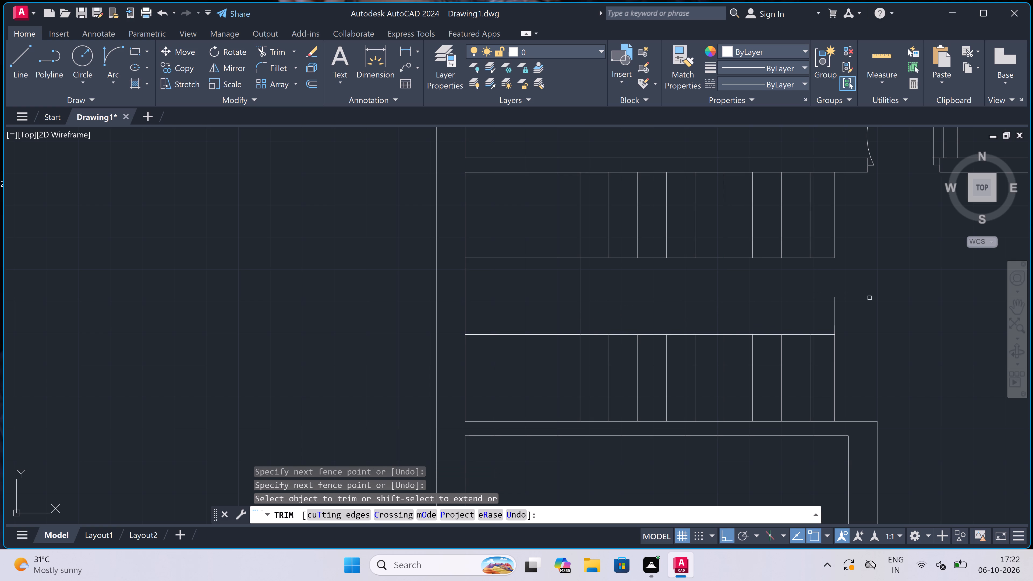
{"action": "left_click", "coordinate": [820, 304]}
{"action": "scroll", "coordinate": [835, 335], "scroll_direction": "up", "scroll_amount": 4}
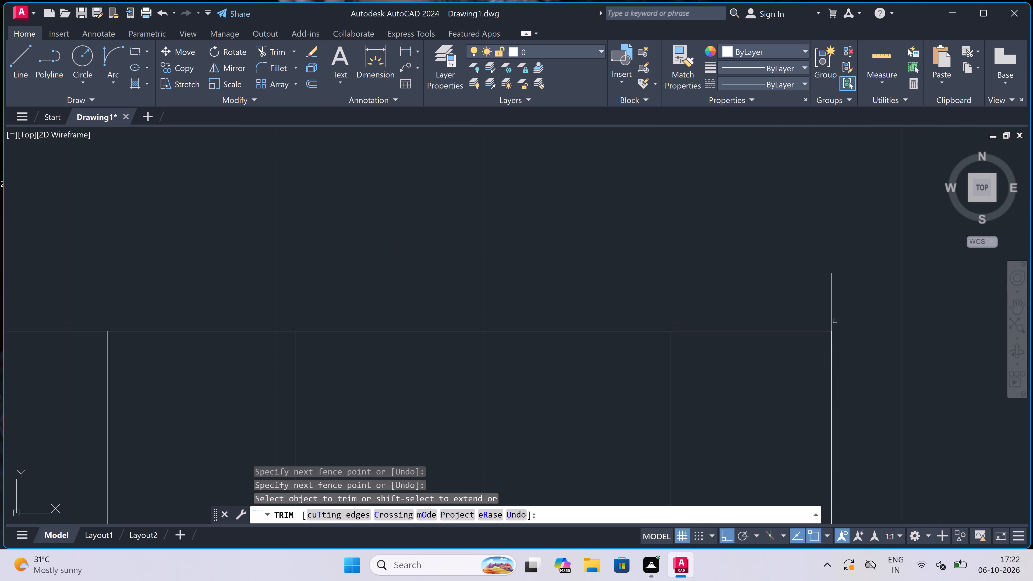
{"action": "left_click", "coordinate": [834, 320]}
{"action": "left_click", "coordinate": [798, 284]}
{"action": "key", "text": "Escape"}
Delete two overlapping duplicate lines from the right end edge of the lower stair flight.
{"action": "scroll", "coordinate": [565, 284], "scroll_direction": "down", "scroll_amount": 4}
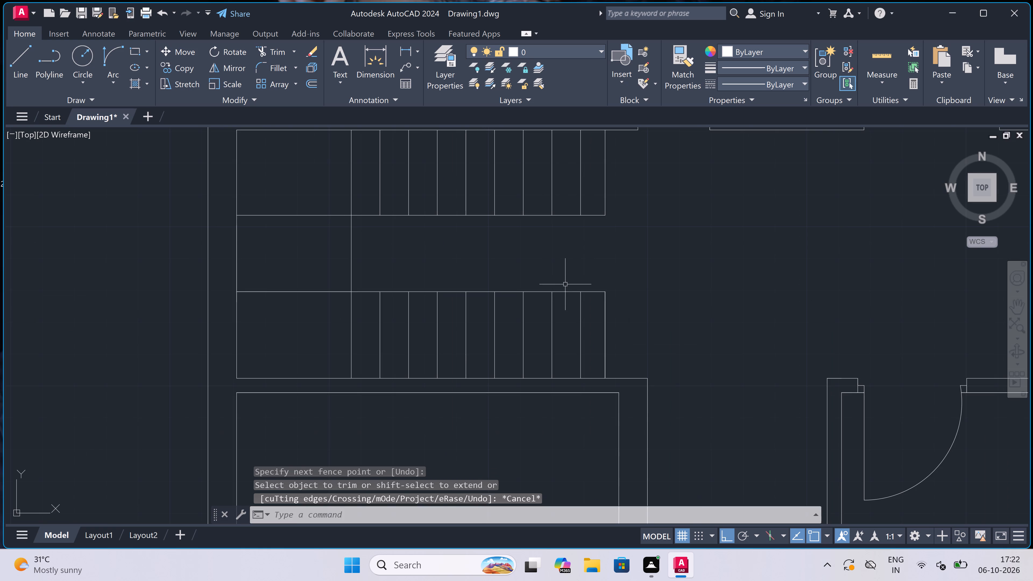
{"action": "scroll", "coordinate": [638, 355], "scroll_direction": "up", "scroll_amount": 4}
{"action": "scroll", "coordinate": [537, 286], "scroll_direction": "down", "scroll_amount": 2}
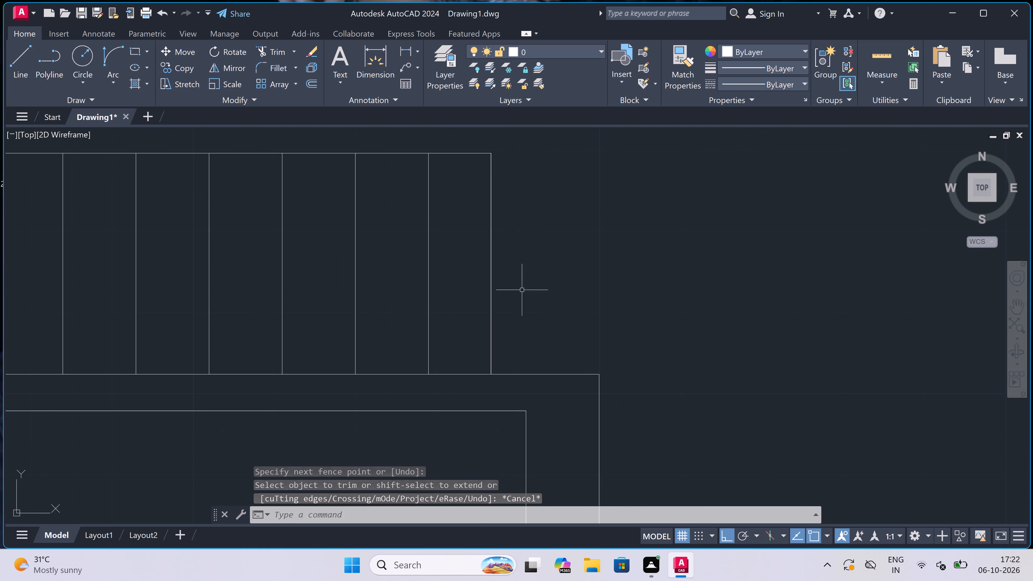
{"action": "left_click", "coordinate": [490, 269]}
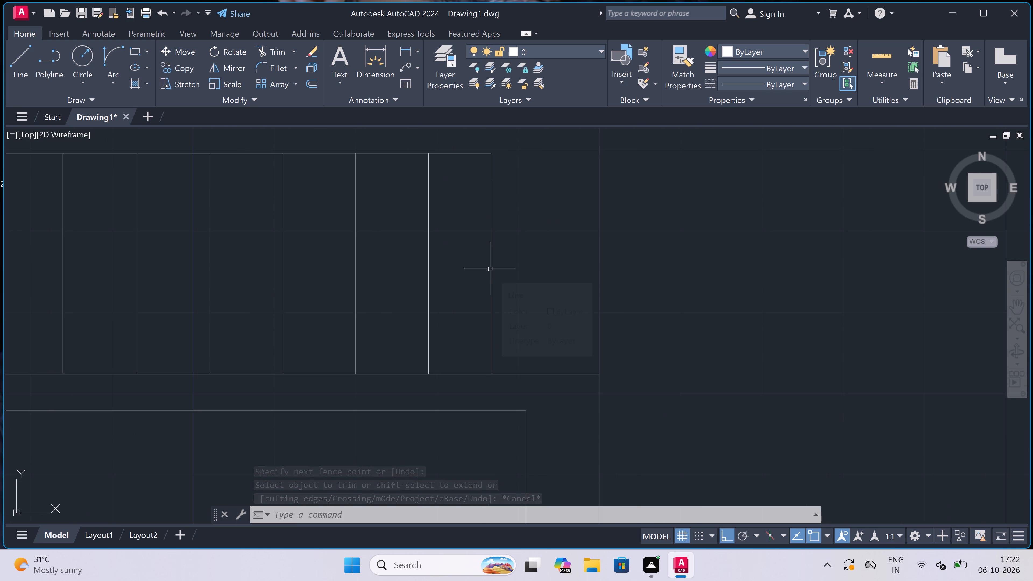
{"action": "key", "text": "Delete"}
{"action": "left_click", "coordinate": [490, 269]}
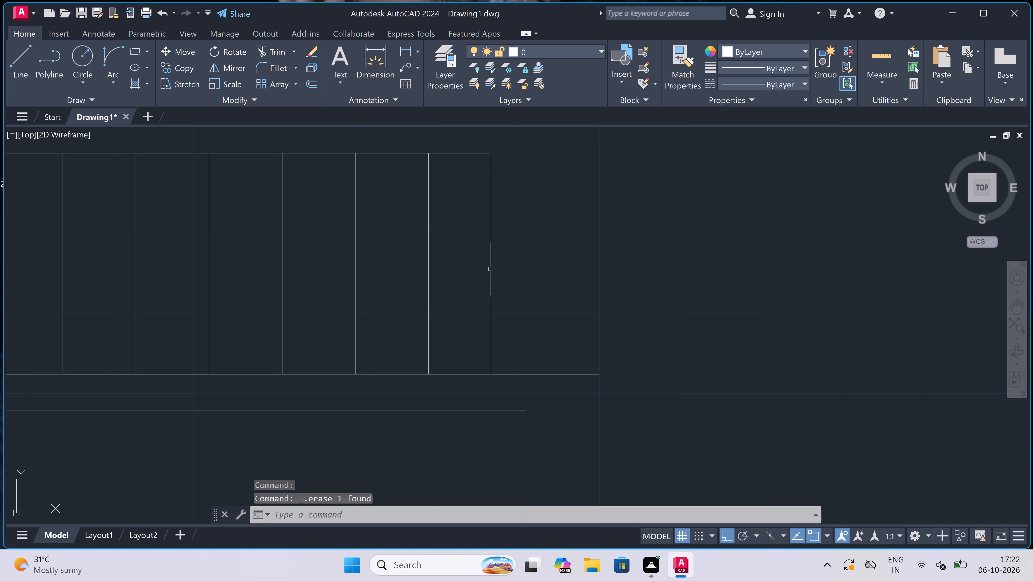
{"action": "key", "text": "Delete"}
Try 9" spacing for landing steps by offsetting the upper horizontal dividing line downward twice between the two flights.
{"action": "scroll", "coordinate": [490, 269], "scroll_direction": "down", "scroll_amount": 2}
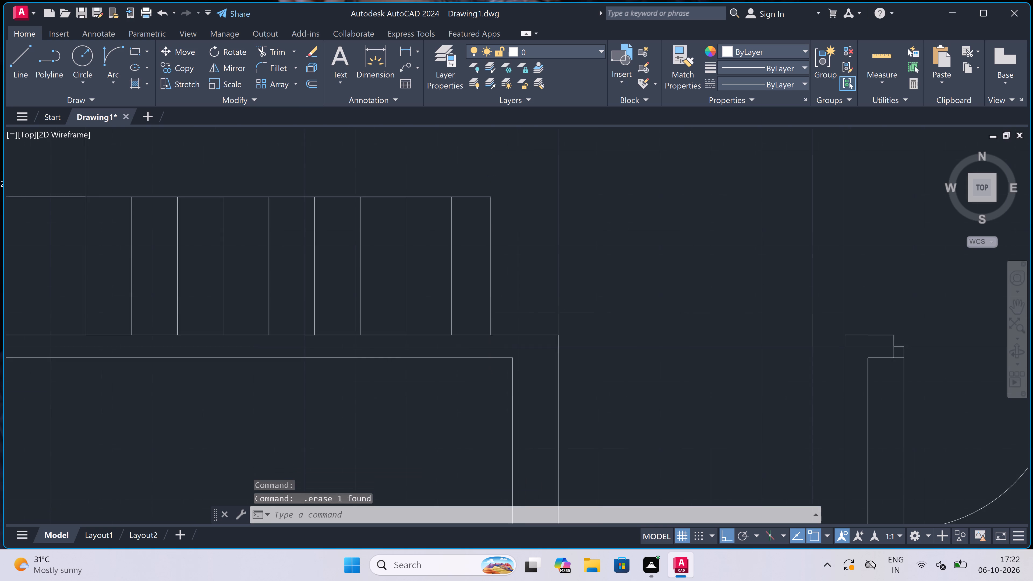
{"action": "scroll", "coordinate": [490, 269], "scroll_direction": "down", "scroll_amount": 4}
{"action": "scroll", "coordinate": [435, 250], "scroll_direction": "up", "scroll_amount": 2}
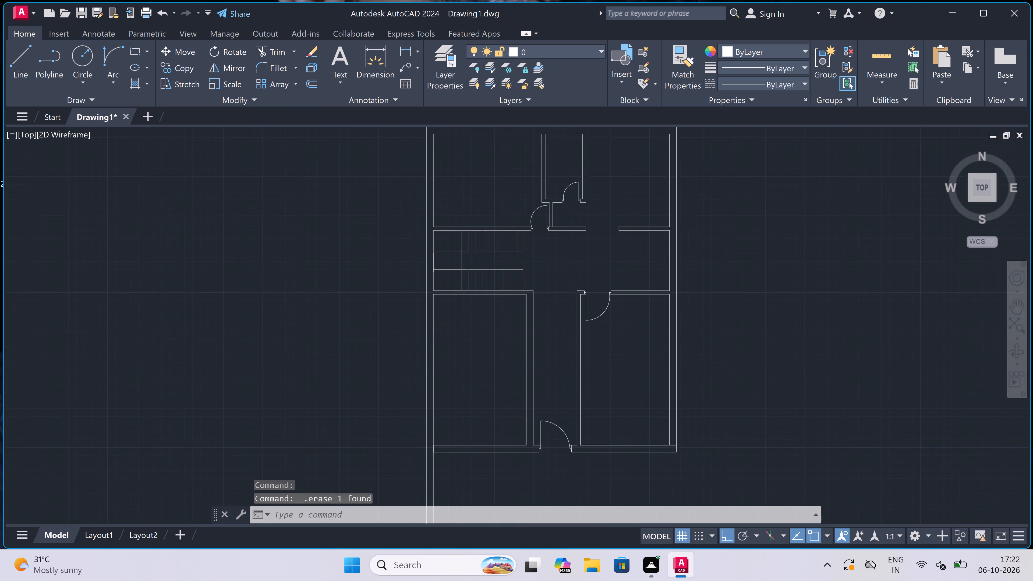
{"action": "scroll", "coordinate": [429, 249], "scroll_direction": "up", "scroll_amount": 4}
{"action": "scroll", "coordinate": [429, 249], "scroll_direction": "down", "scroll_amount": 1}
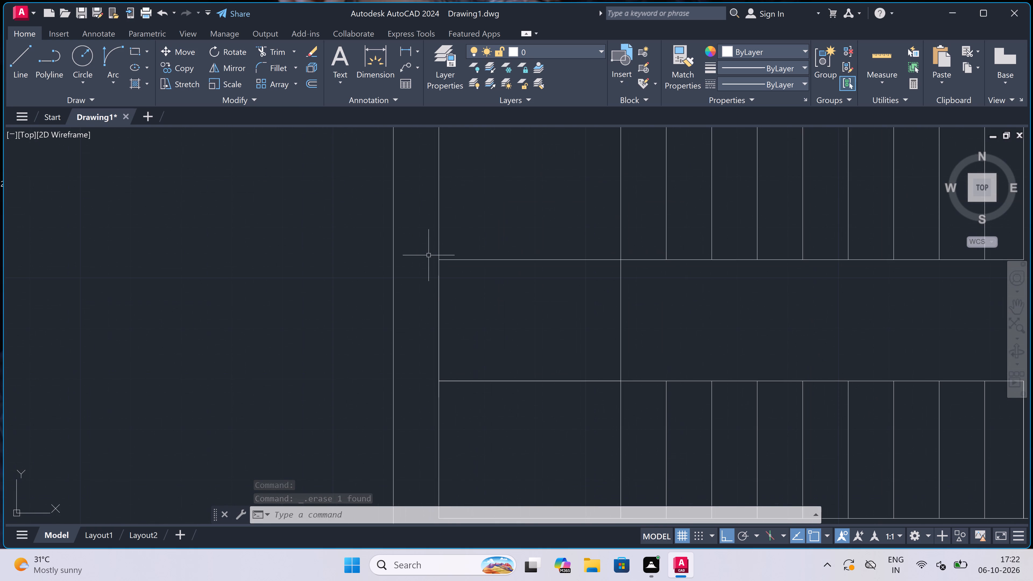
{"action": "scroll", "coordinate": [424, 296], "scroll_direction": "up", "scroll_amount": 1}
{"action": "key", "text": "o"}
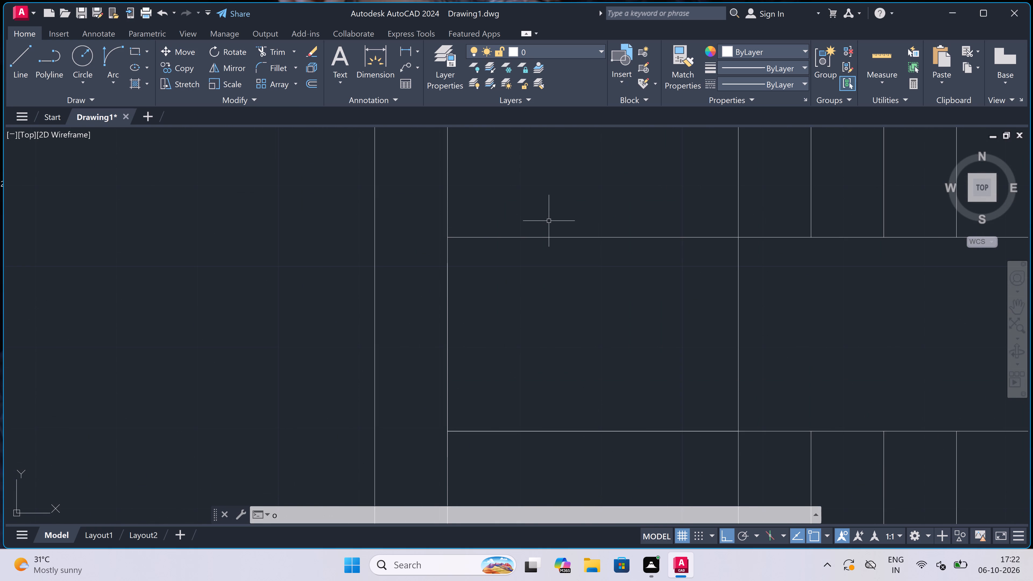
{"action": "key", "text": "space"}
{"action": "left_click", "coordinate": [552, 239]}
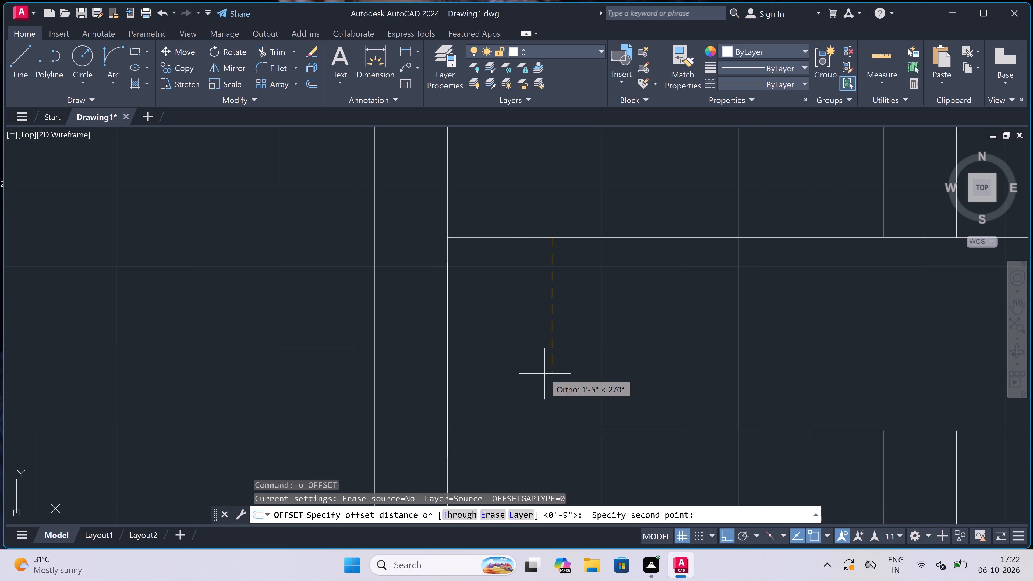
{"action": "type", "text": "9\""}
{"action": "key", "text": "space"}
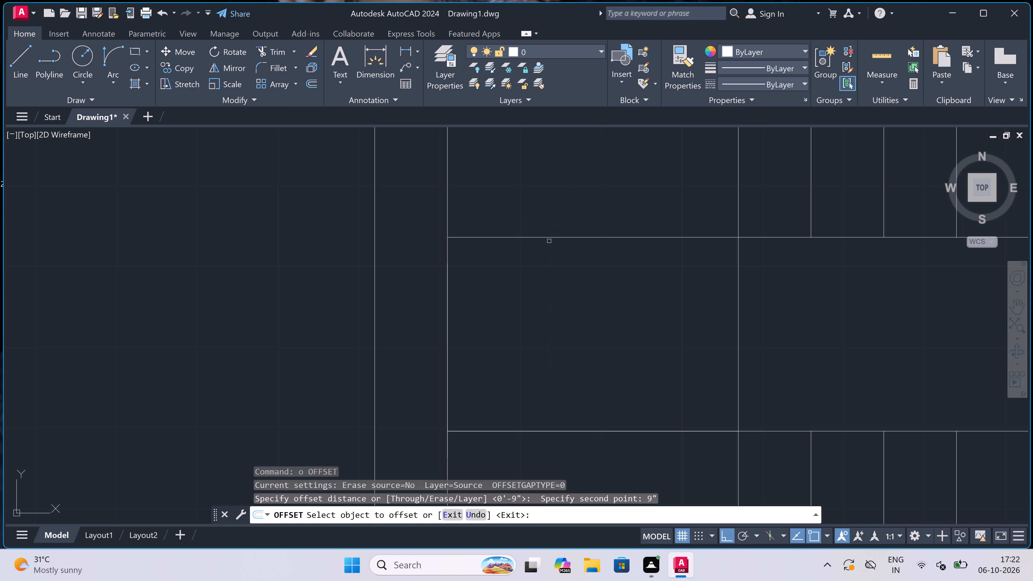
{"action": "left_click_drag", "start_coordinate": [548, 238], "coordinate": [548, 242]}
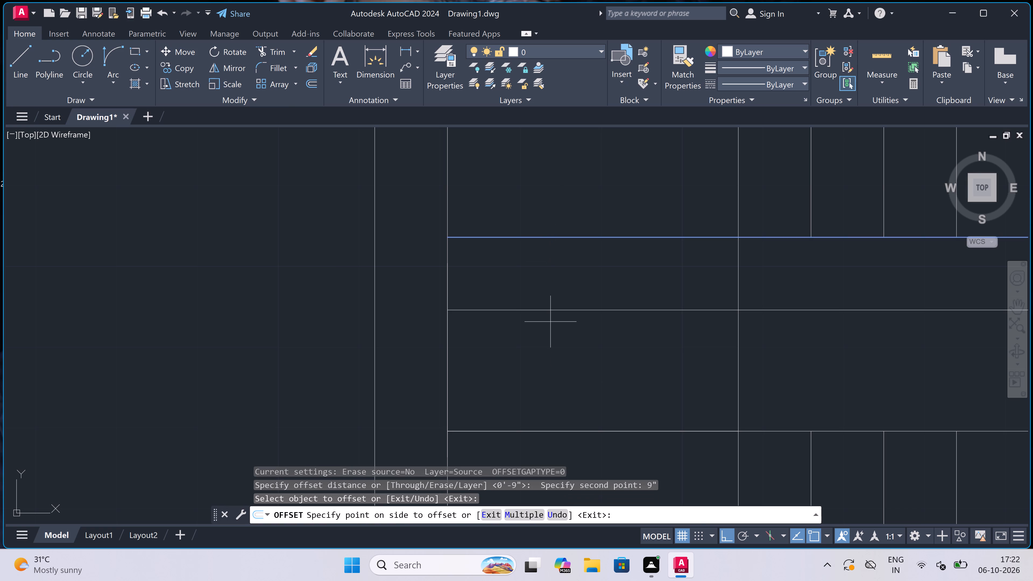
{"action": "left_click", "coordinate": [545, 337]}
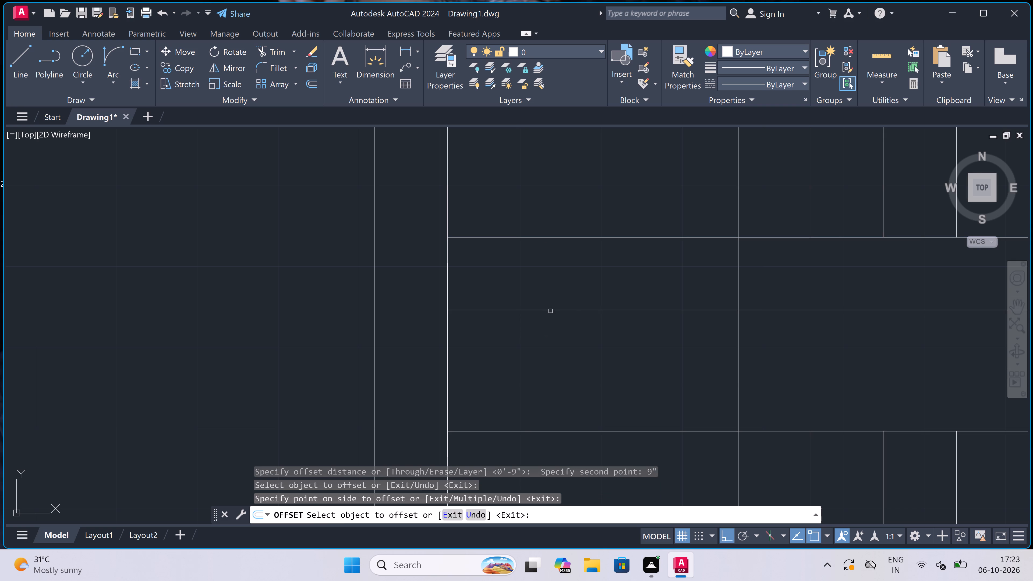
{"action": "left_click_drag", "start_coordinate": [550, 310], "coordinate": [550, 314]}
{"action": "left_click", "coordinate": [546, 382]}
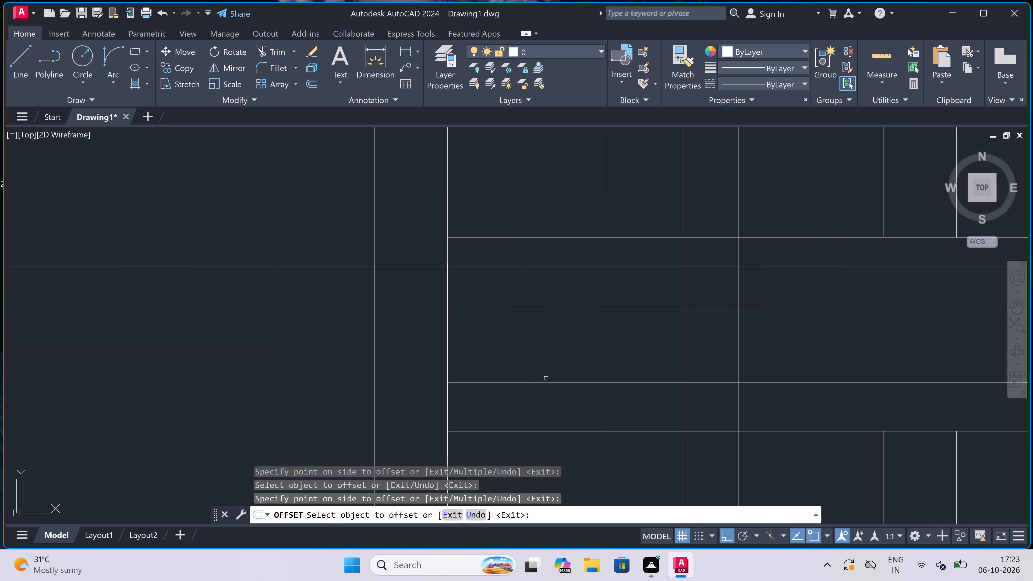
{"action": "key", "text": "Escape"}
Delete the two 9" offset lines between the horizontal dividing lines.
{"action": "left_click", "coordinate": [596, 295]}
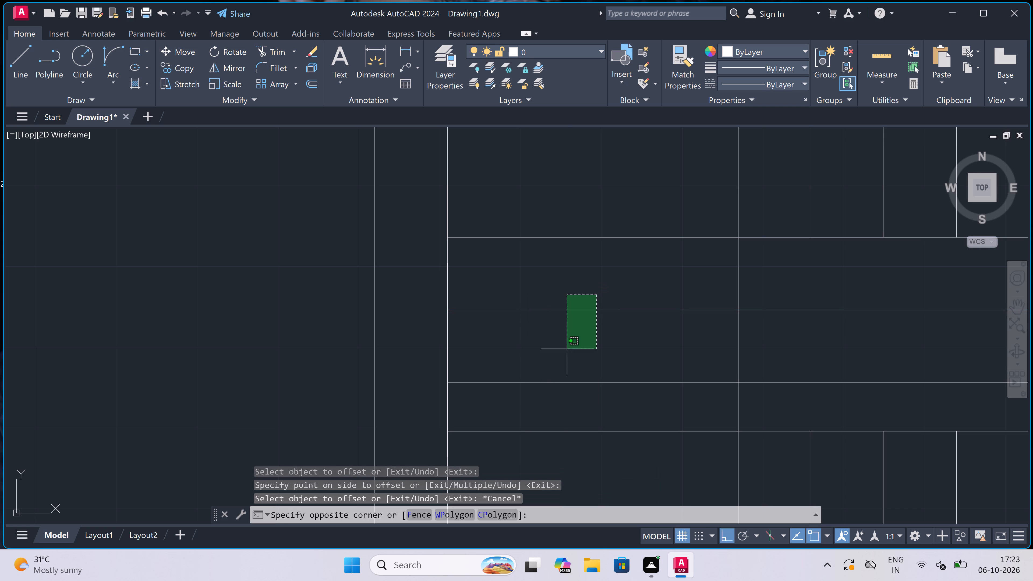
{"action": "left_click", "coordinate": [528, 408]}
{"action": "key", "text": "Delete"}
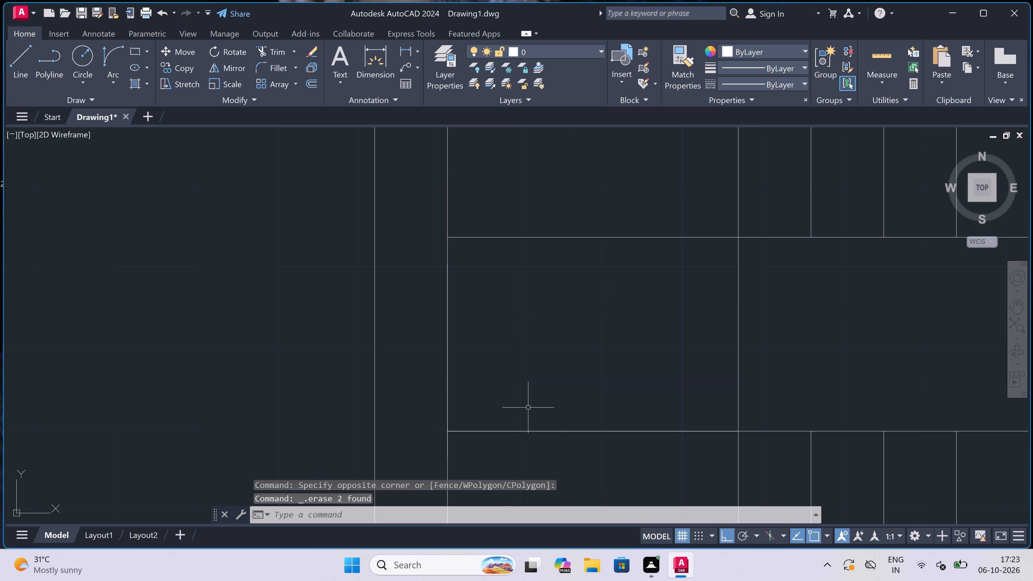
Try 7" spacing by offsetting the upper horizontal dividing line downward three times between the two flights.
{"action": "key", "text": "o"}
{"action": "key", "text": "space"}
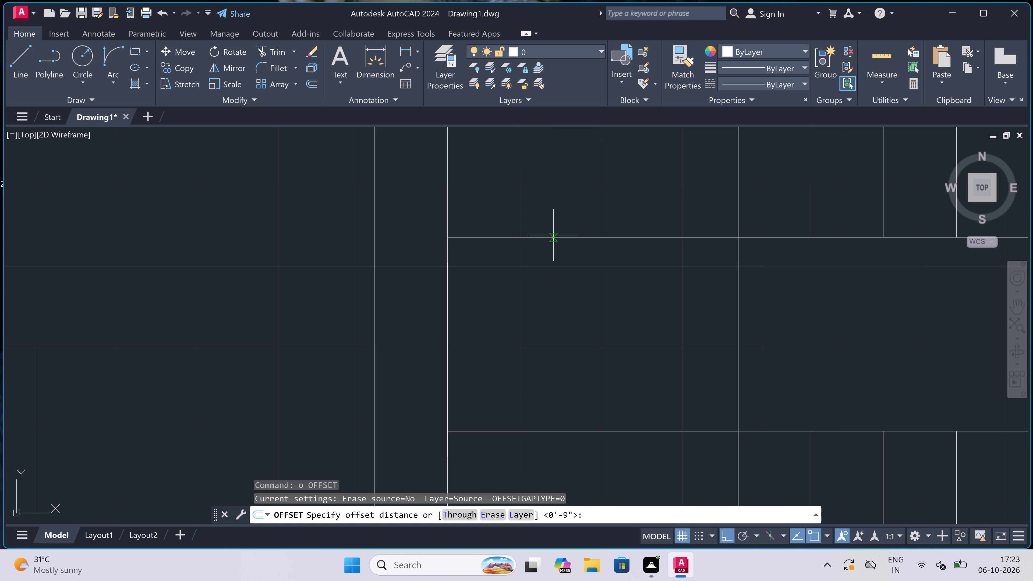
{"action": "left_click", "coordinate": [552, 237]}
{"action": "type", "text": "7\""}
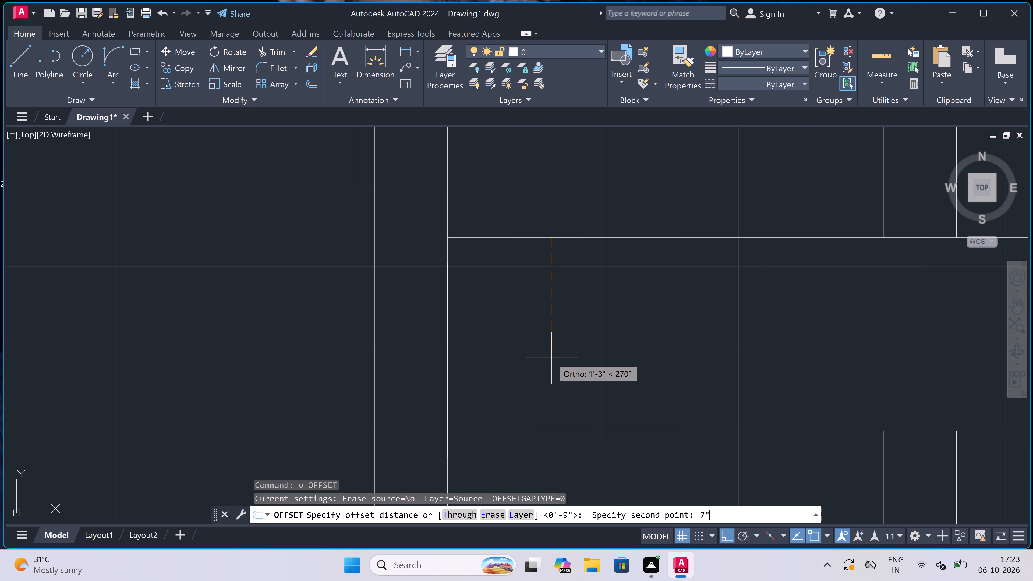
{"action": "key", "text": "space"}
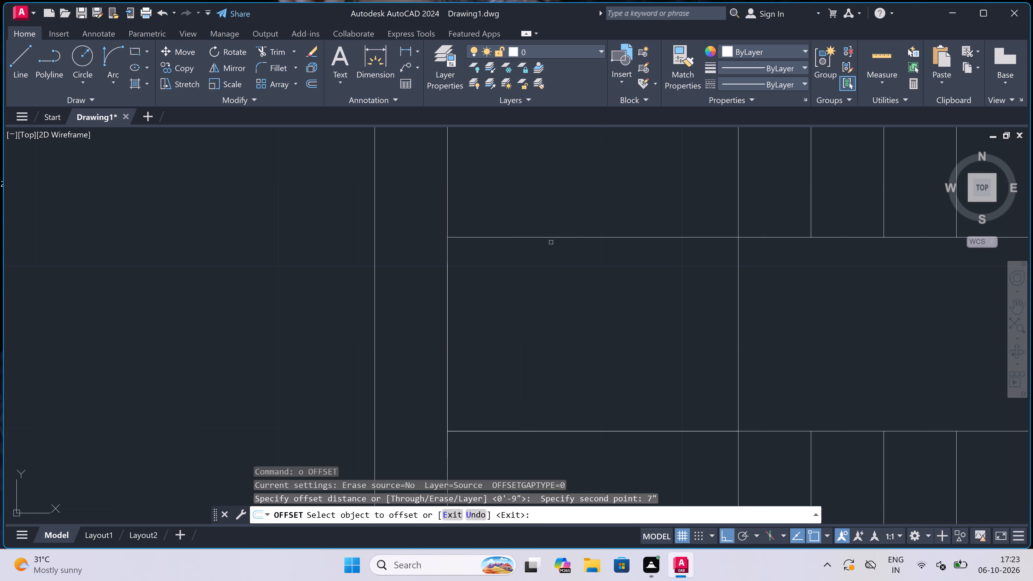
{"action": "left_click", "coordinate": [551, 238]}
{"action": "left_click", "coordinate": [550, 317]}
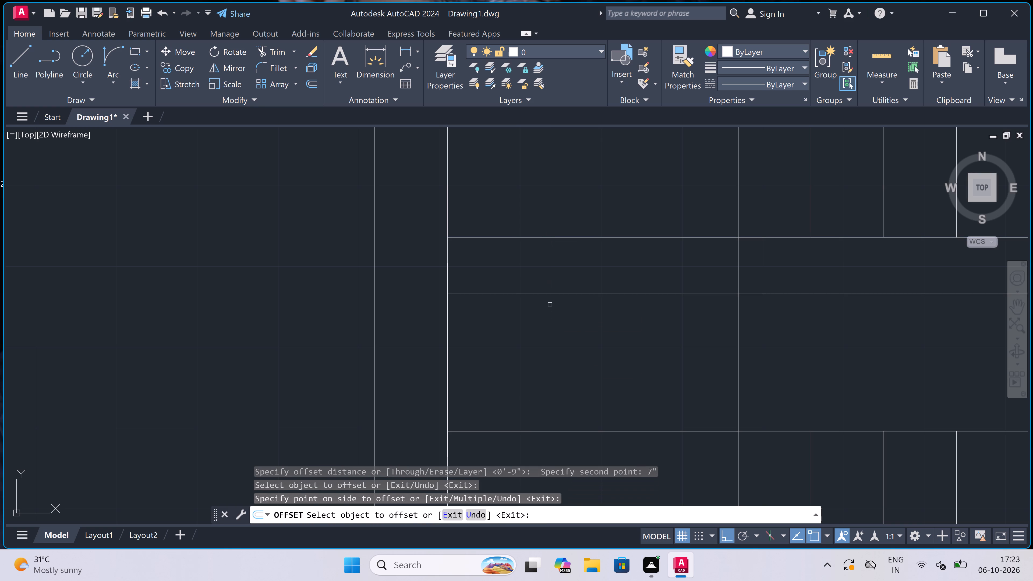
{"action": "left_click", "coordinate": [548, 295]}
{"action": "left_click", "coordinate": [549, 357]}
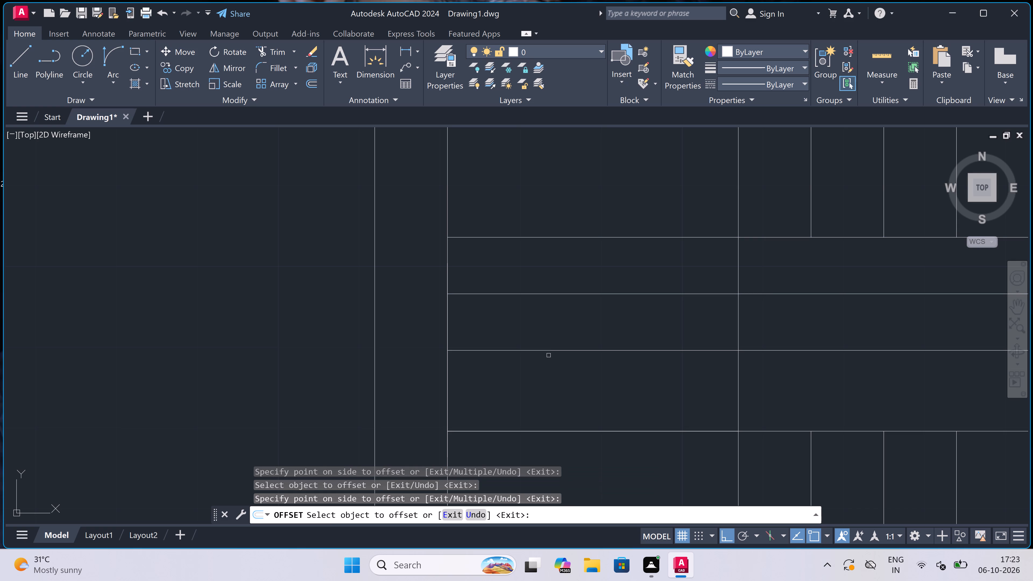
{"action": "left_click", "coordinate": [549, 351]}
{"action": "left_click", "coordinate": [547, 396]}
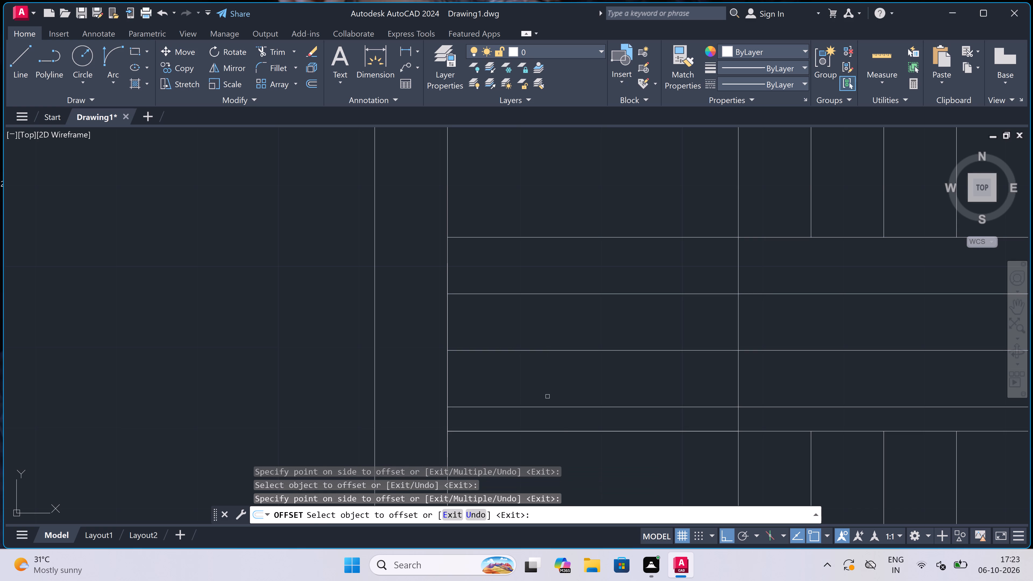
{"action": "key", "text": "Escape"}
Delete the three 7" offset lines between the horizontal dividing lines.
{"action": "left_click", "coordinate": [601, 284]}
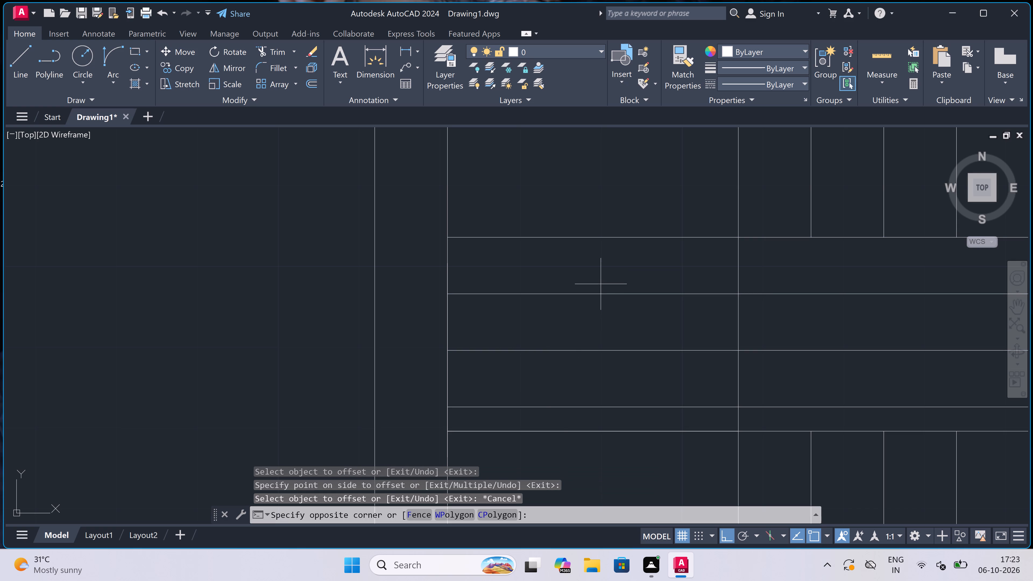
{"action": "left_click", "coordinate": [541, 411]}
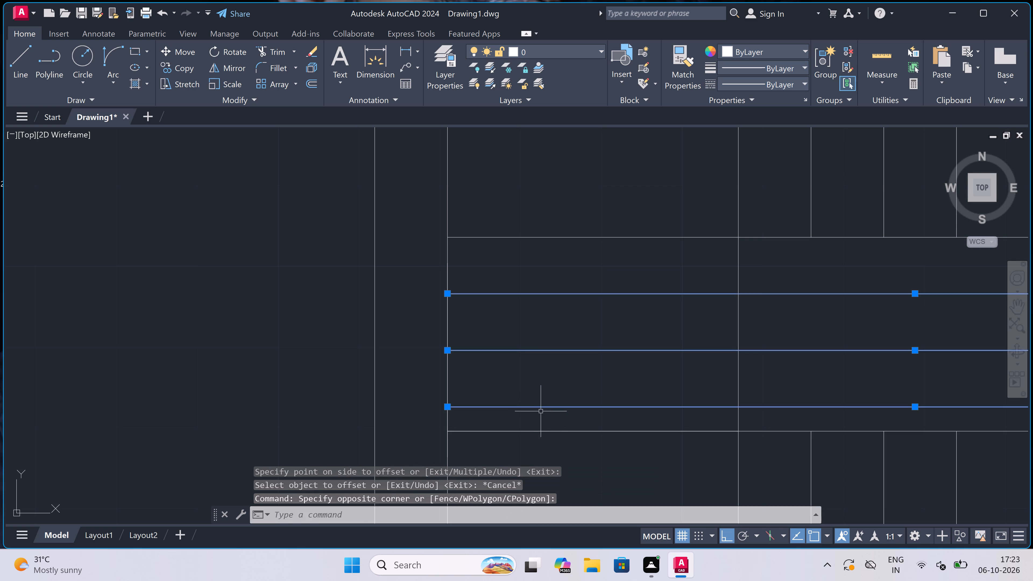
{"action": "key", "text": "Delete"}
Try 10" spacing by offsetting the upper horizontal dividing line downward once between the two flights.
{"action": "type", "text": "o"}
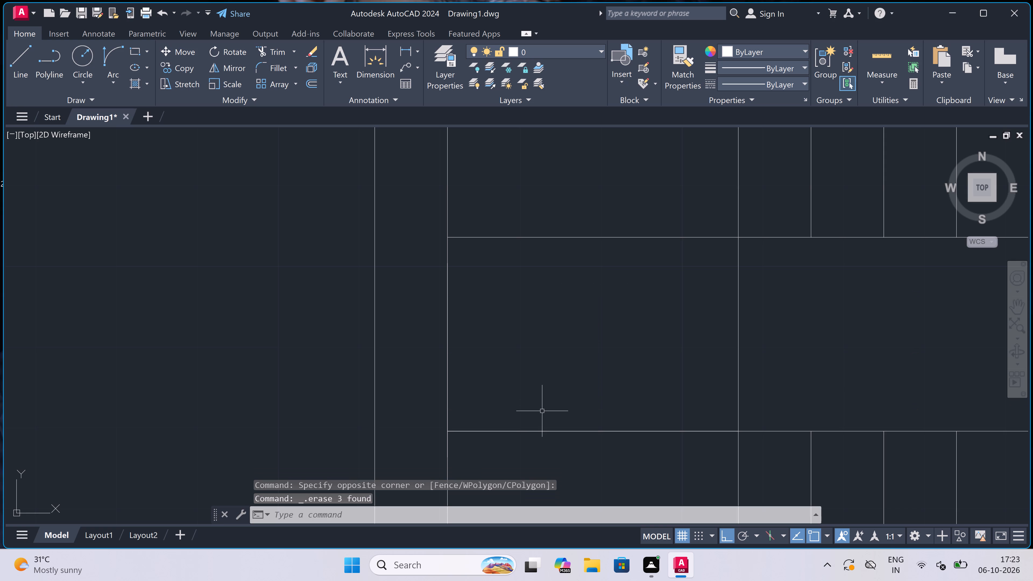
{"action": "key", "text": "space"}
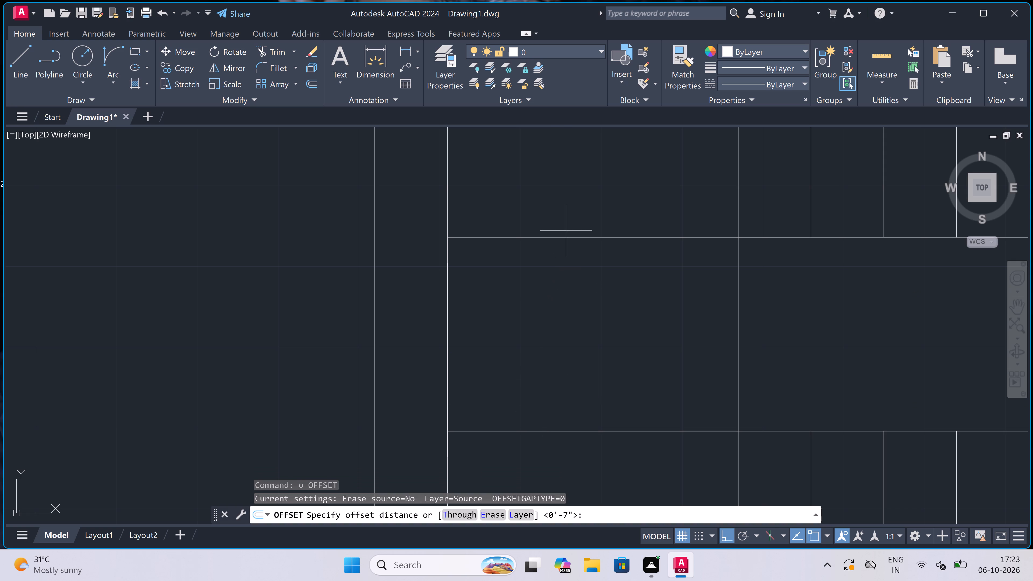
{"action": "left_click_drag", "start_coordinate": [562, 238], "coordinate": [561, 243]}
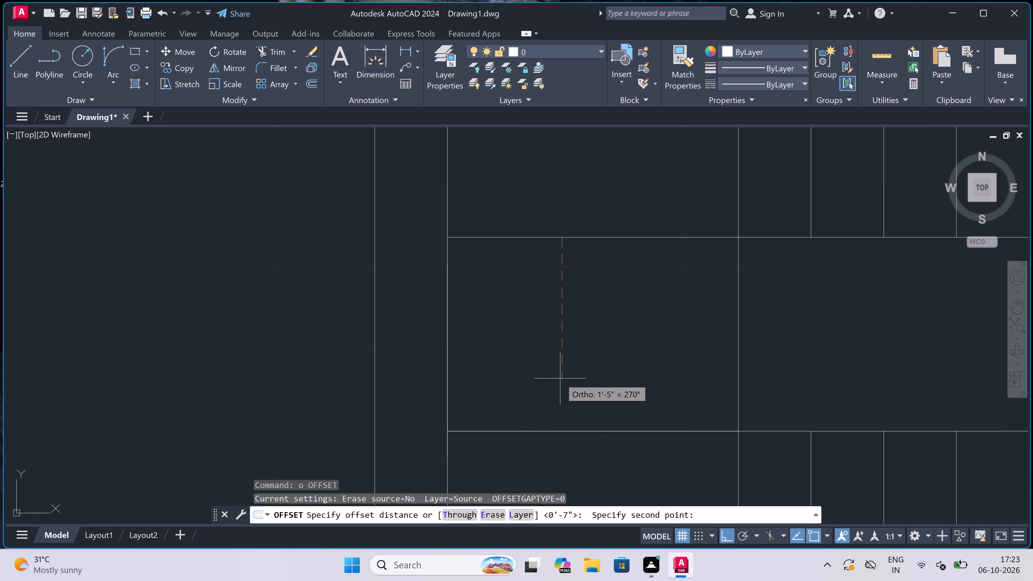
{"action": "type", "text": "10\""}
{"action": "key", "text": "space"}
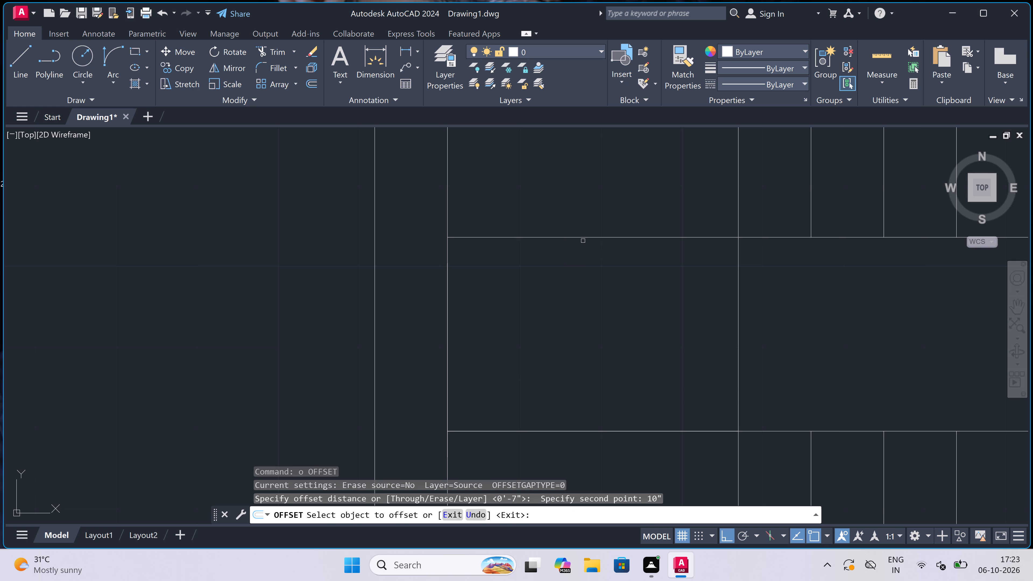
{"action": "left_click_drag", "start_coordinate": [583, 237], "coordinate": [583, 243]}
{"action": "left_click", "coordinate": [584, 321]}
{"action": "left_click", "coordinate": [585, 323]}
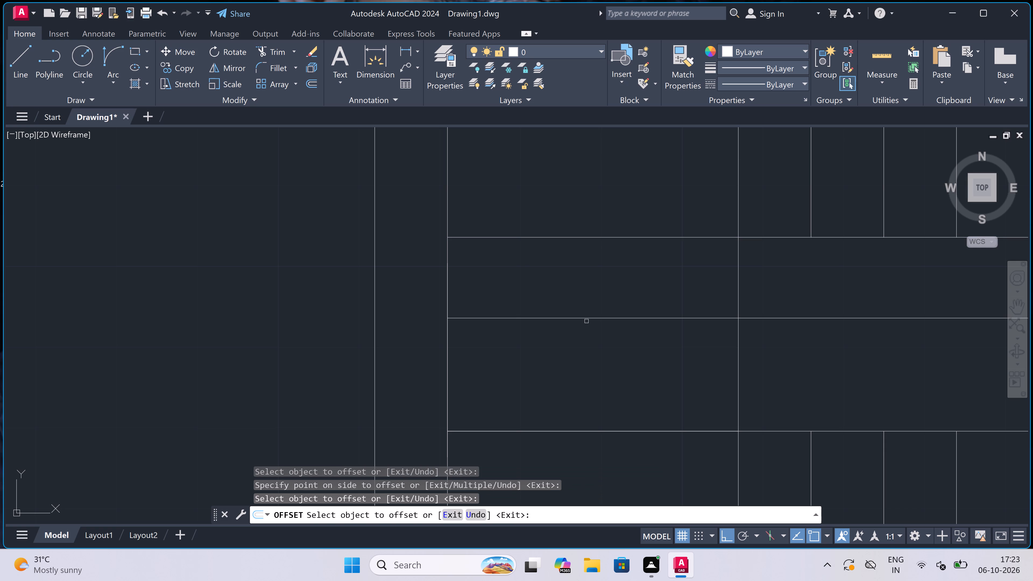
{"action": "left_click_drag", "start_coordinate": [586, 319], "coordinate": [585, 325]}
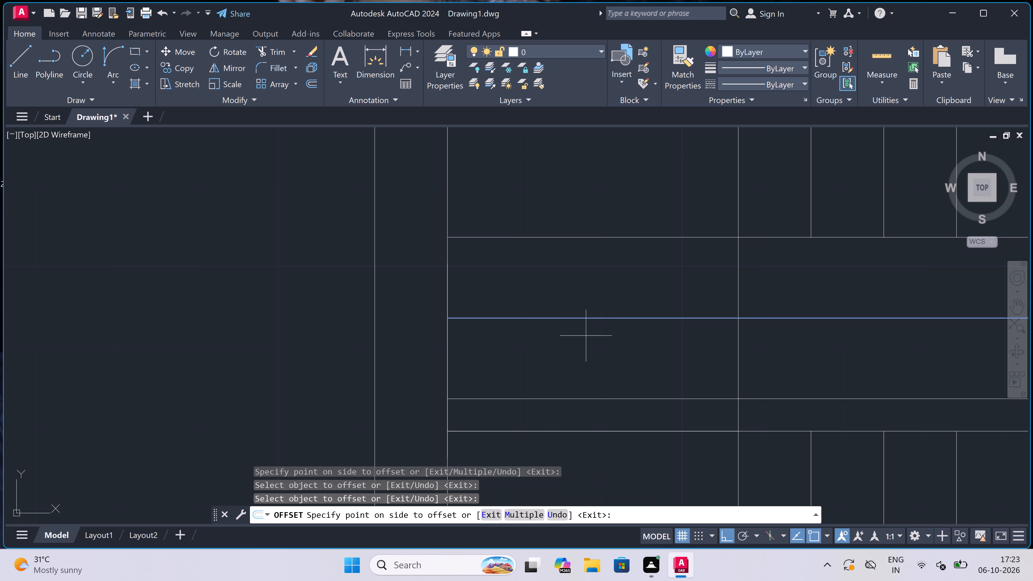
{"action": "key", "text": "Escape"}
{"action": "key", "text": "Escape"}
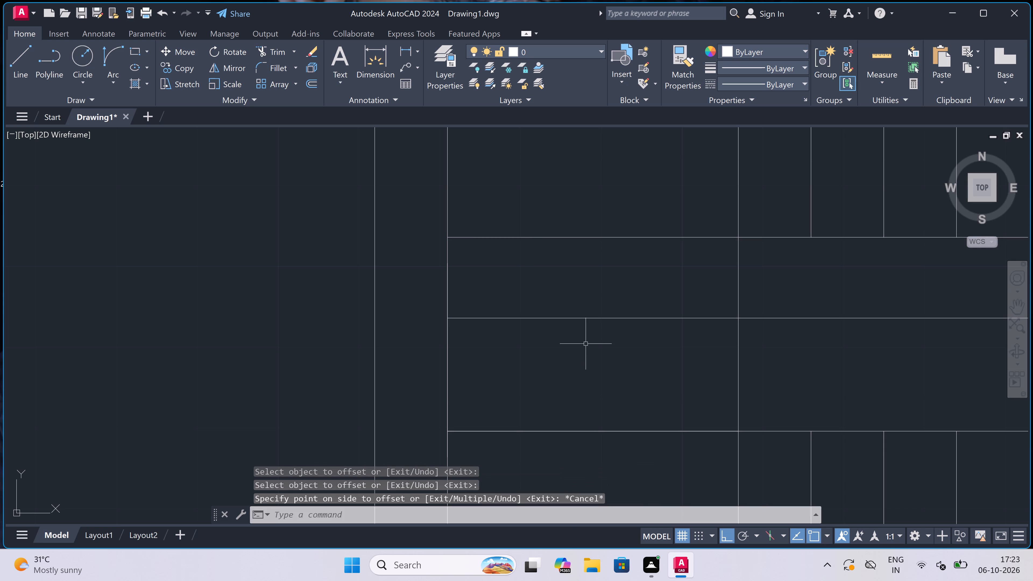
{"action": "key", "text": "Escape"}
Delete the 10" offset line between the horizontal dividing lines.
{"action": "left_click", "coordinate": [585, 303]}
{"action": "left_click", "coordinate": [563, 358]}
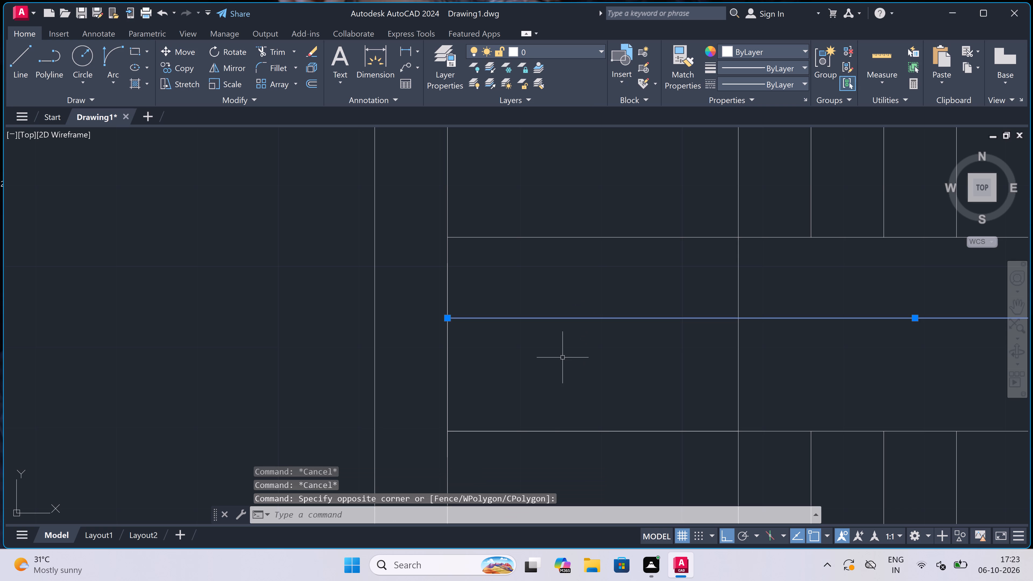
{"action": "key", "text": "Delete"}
Offset the upper horizontal dividing line downward twice by 8", making two evenly spaced lines between the flights.
{"action": "key", "text": "o"}
{"action": "key", "text": "space"}
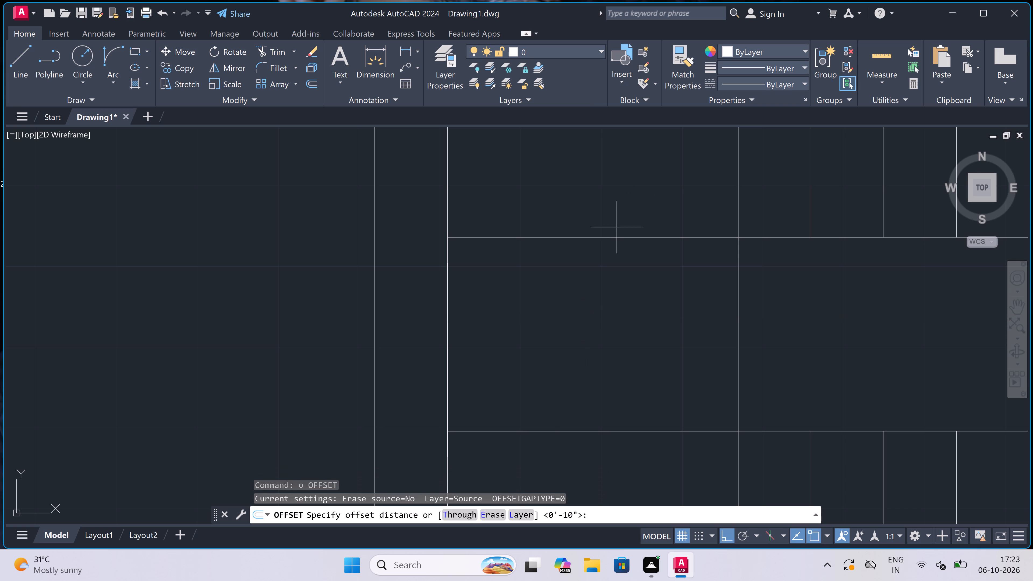
{"action": "left_click", "coordinate": [613, 235]}
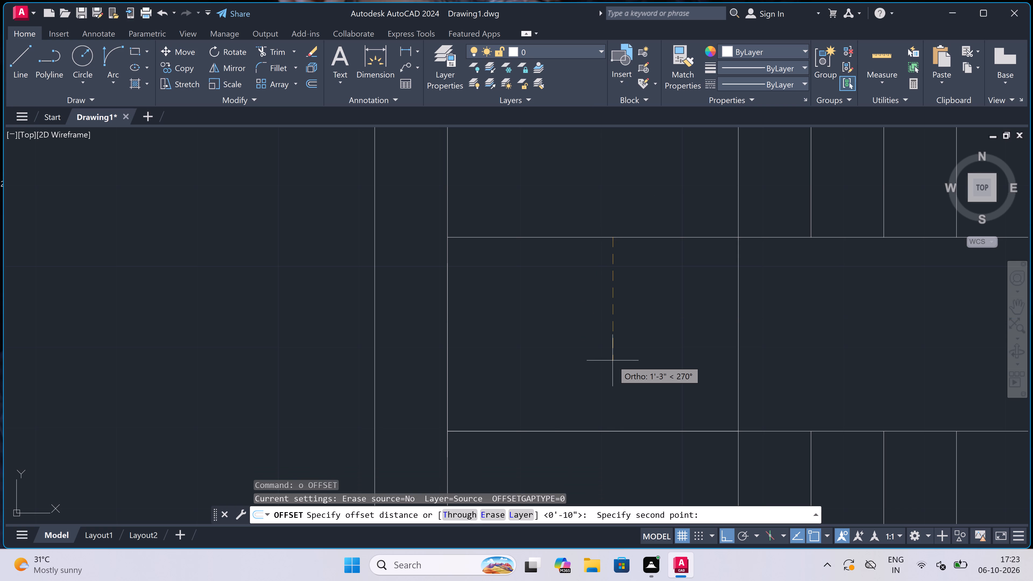
{"action": "type", "text": "8\""}
{"action": "key", "text": "space"}
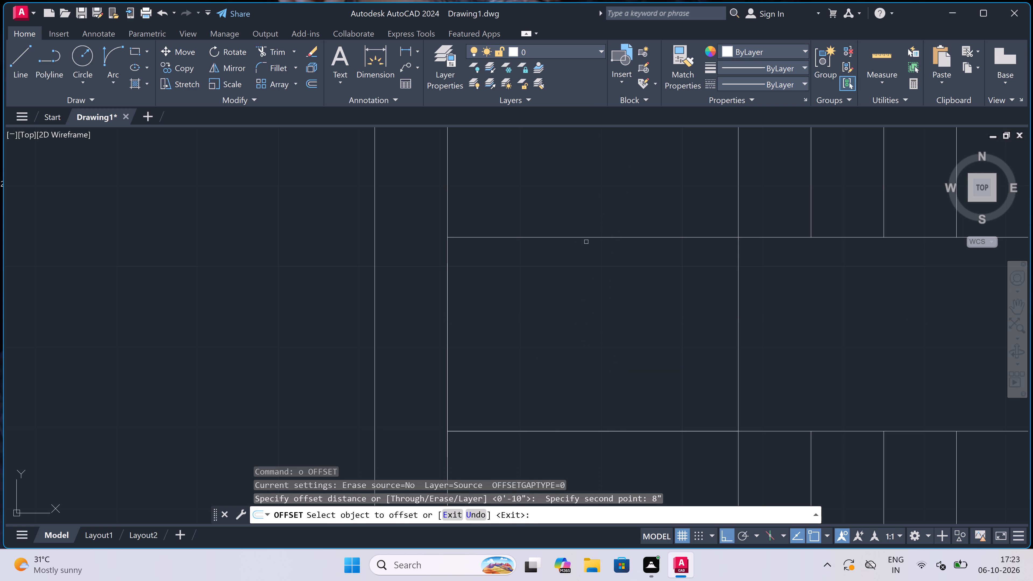
{"action": "left_click", "coordinate": [574, 238]}
{"action": "left_click", "coordinate": [575, 289]}
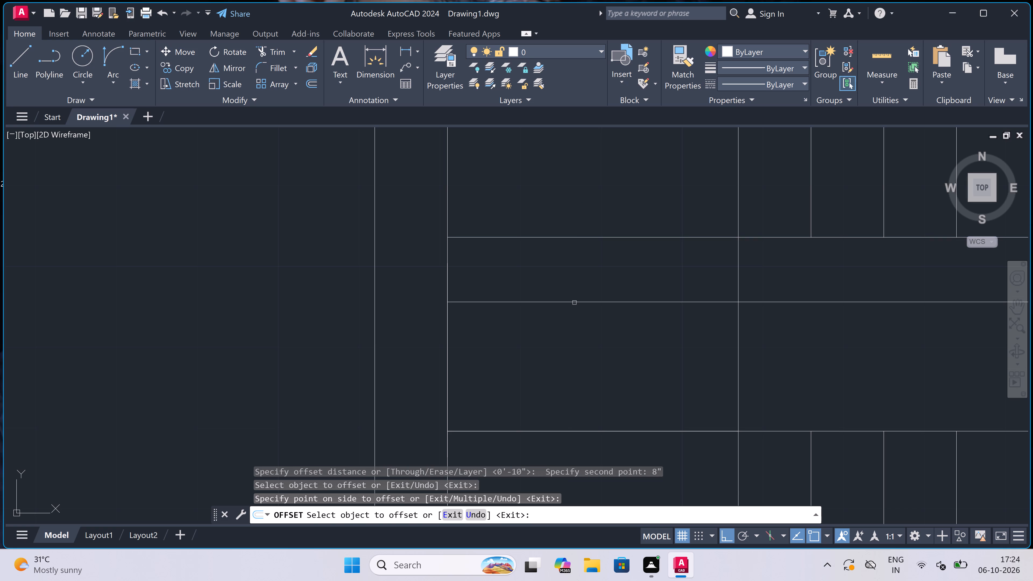
{"action": "left_click", "coordinate": [574, 303]}
{"action": "left_click", "coordinate": [554, 410]}
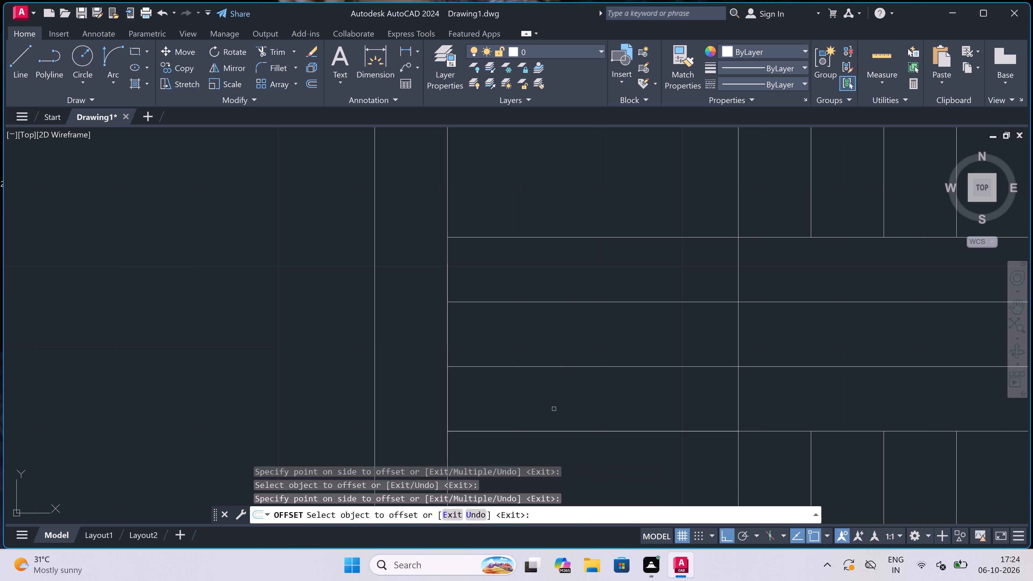
{"action": "left_click", "coordinate": [554, 409]}
{"action": "key", "text": "Escape"}
Trim the two 8" offset lines to the right of the landing edge, keeping only their parts within the landing.
{"action": "scroll", "coordinate": [561, 322], "scroll_direction": "down", "scroll_amount": 4}
{"action": "scroll", "coordinate": [607, 337], "scroll_direction": "up", "scroll_amount": 2}
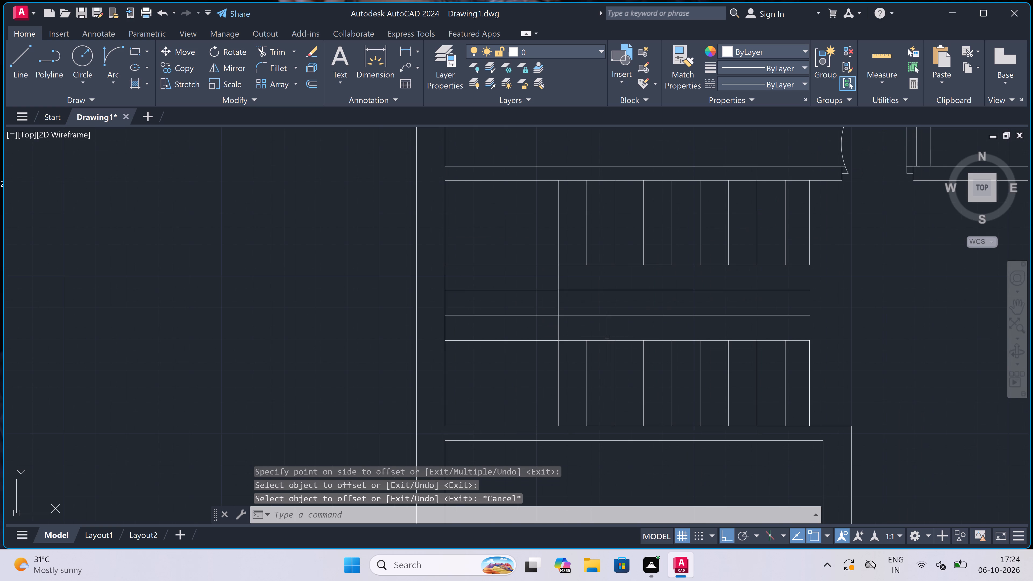
{"action": "key", "text": "t"}
{"action": "key", "text": "r"}
{"action": "key", "text": "space"}
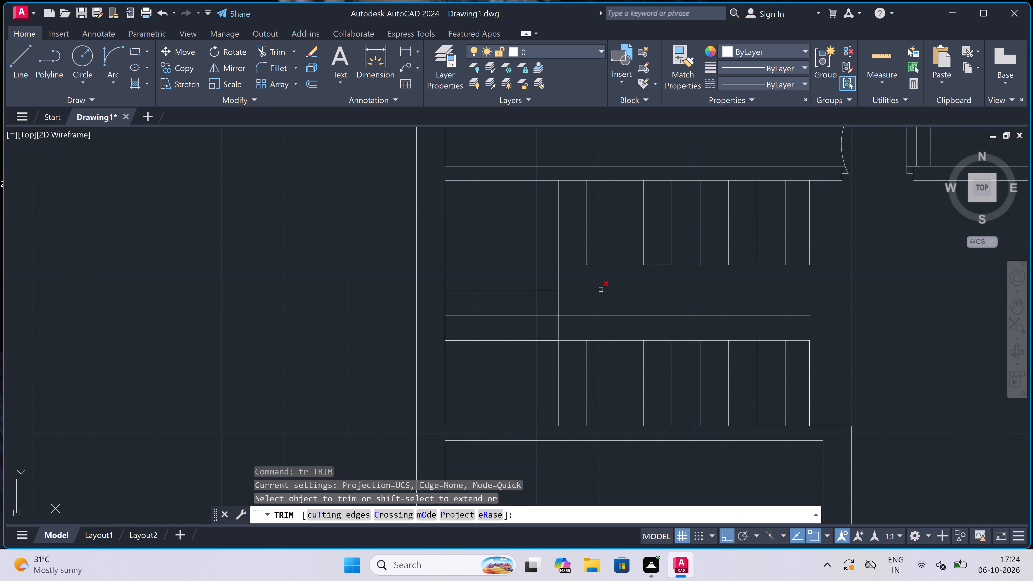
{"action": "left_click", "coordinate": [598, 290]}
{"action": "left_click", "coordinate": [596, 317]}
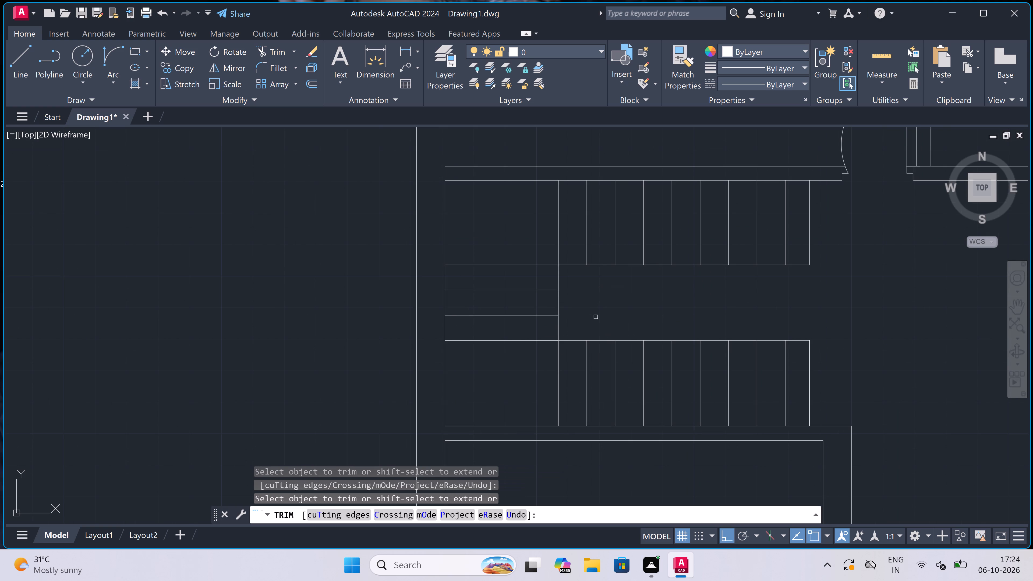
Draw a U-shaped walking line through the staircase, from beyond the upper flight's open end, across the landing and partway into the lower flight.
{"action": "key", "text": "Escape"}
{"action": "type", "text": "l"}
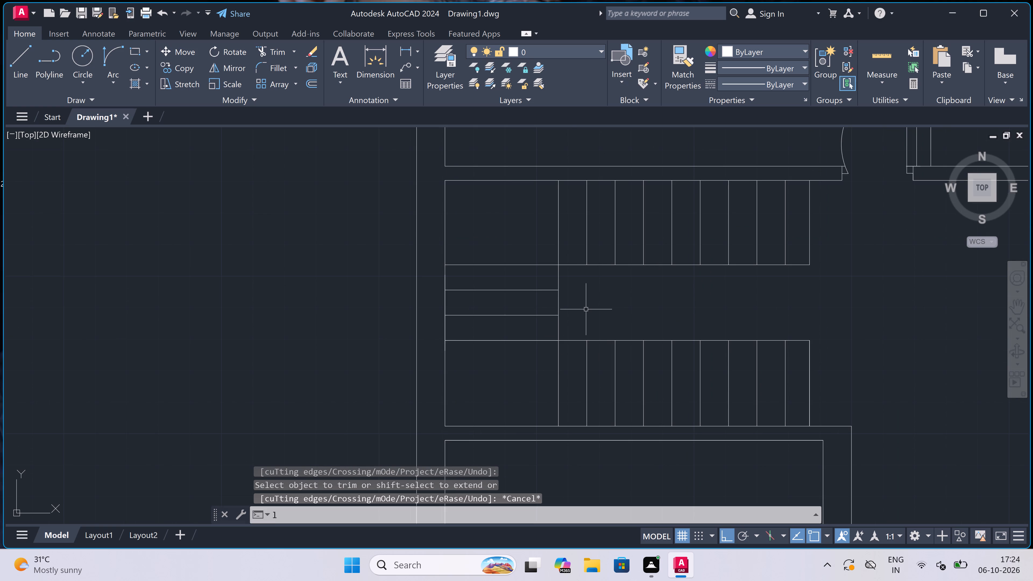
{"action": "key", "text": "space"}
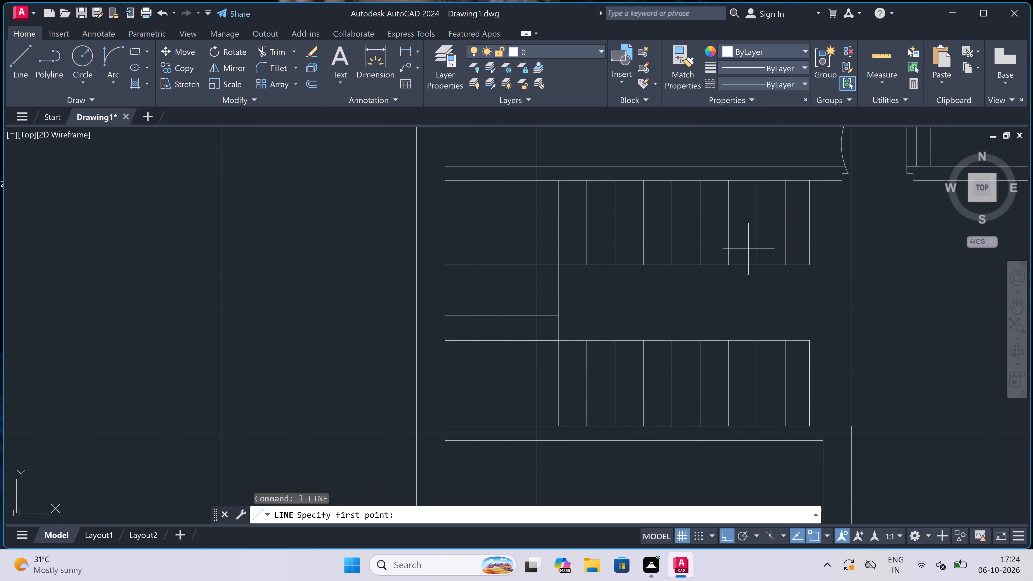
{"action": "left_click_drag", "start_coordinate": [832, 221], "coordinate": [821, 219]}
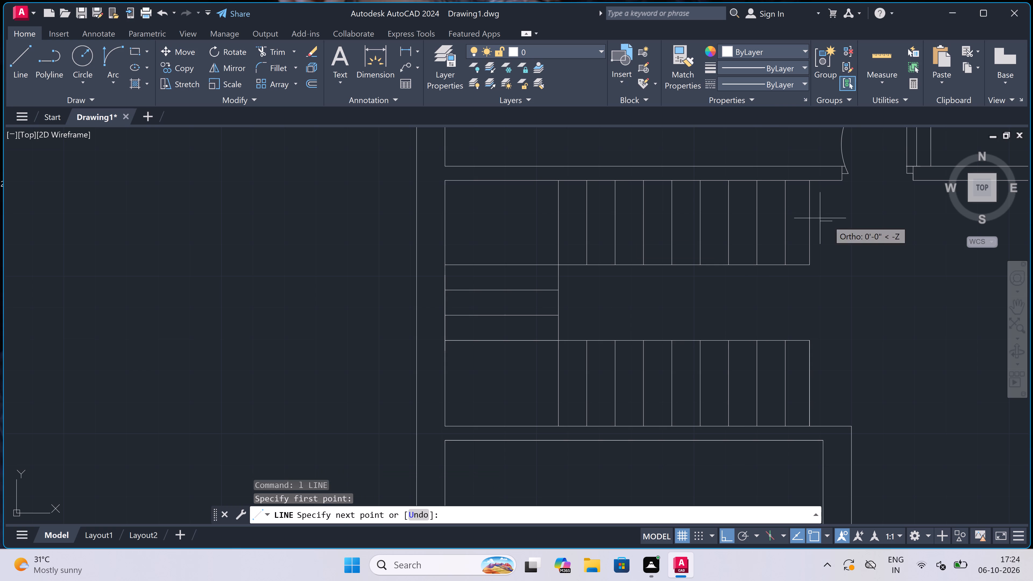
{"action": "left_click_drag", "start_coordinate": [487, 232], "coordinate": [487, 237]}
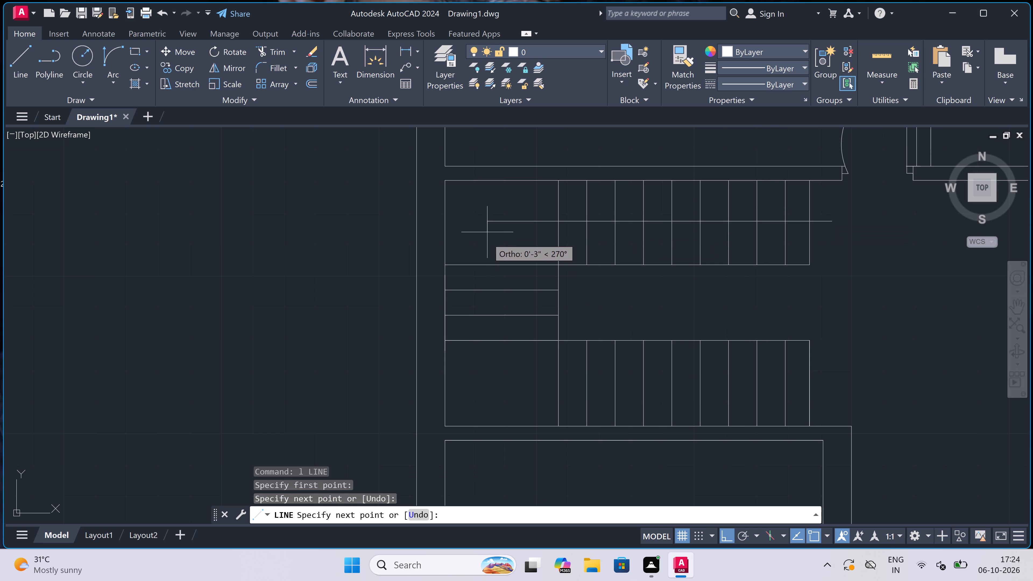
{"action": "left_click", "coordinate": [492, 389]}
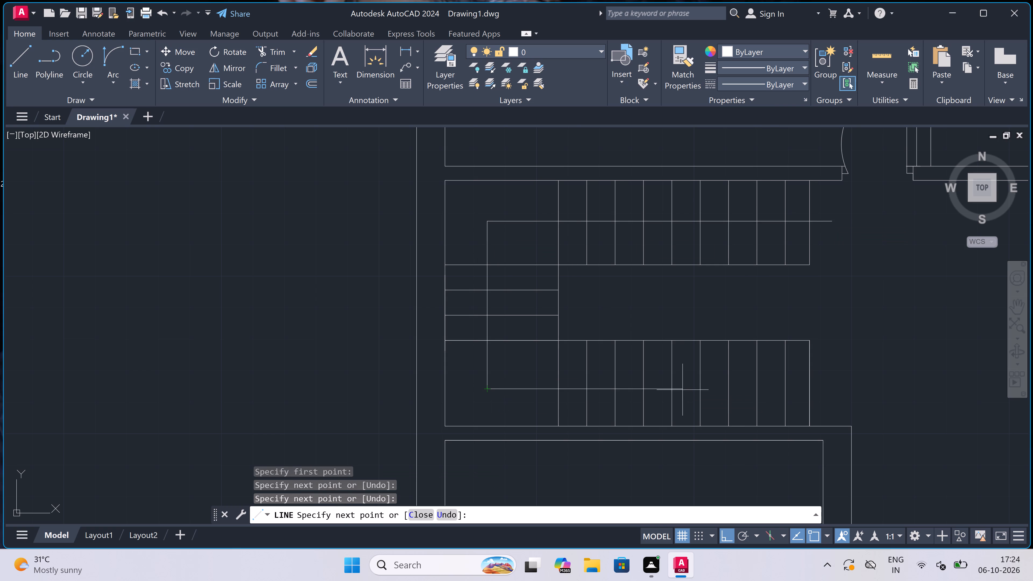
{"action": "left_click", "coordinate": [646, 389]}
{"action": "key", "text": "Escape"}
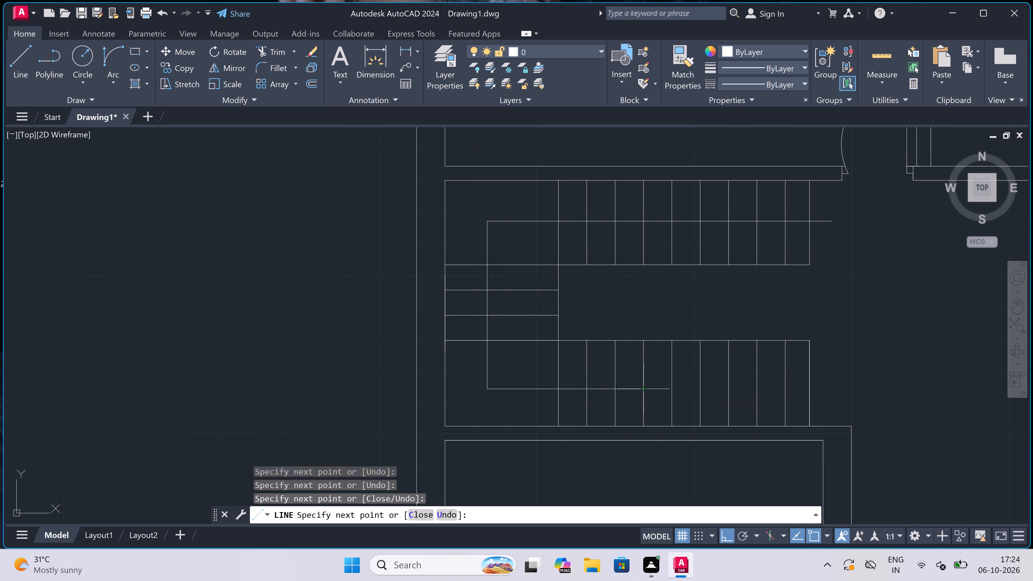
Draw a 5' wide window in the top outer wall of the upper-left room, with jambs across the wall and a centre line.
{"action": "scroll", "coordinate": [460, 325], "scroll_direction": "down", "scroll_amount": 6}
{"action": "scroll", "coordinate": [496, 302], "scroll_direction": "up", "scroll_amount": 4}
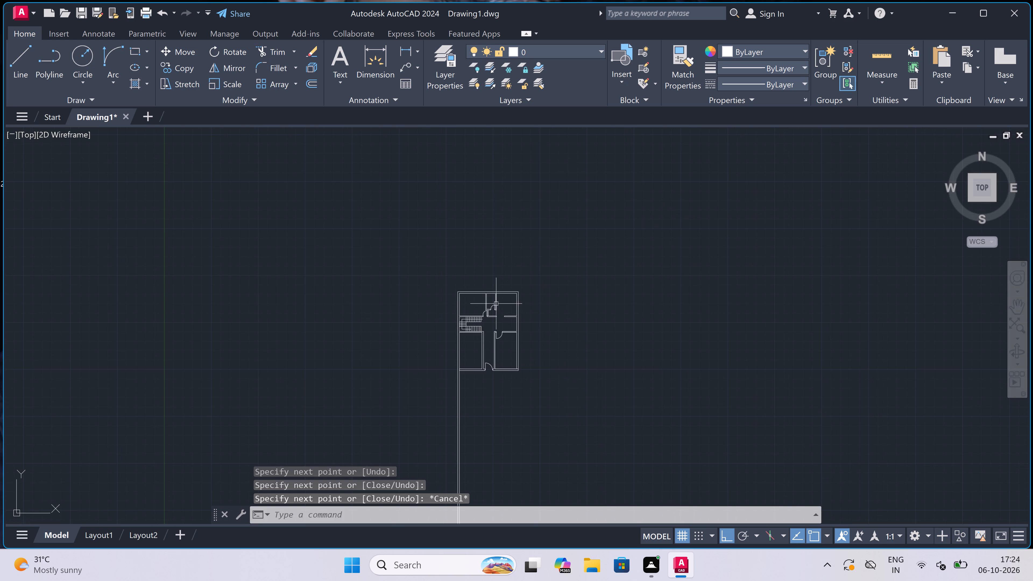
{"action": "scroll", "coordinate": [496, 302], "scroll_direction": "up", "scroll_amount": 1}
{"action": "scroll", "coordinate": [496, 302], "scroll_direction": "down", "scroll_amount": 4}
{"action": "scroll", "coordinate": [466, 300], "scroll_direction": "up", "scroll_amount": 5}
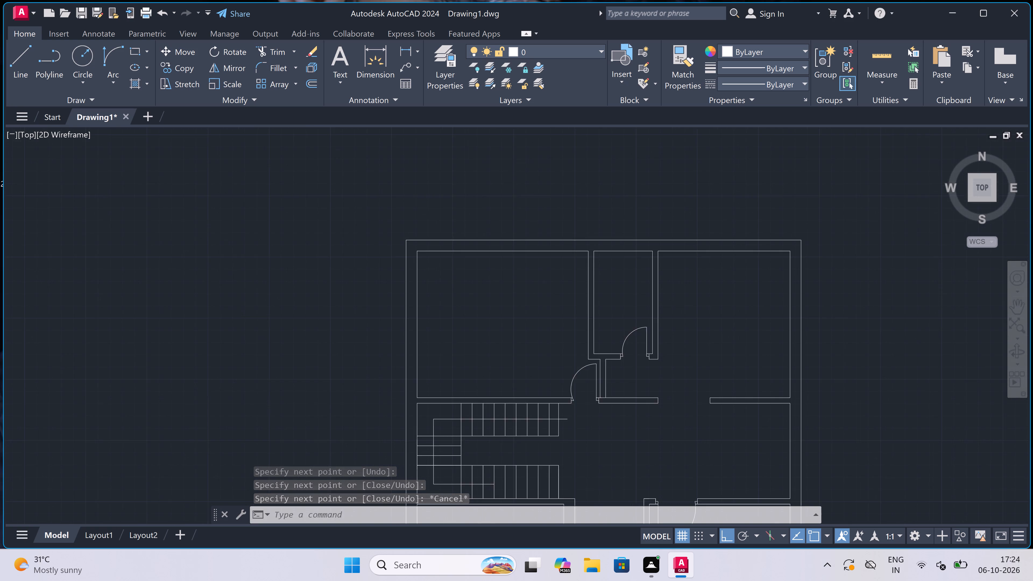
{"action": "type", "text": "l"}
{"action": "key", "text": "space"}
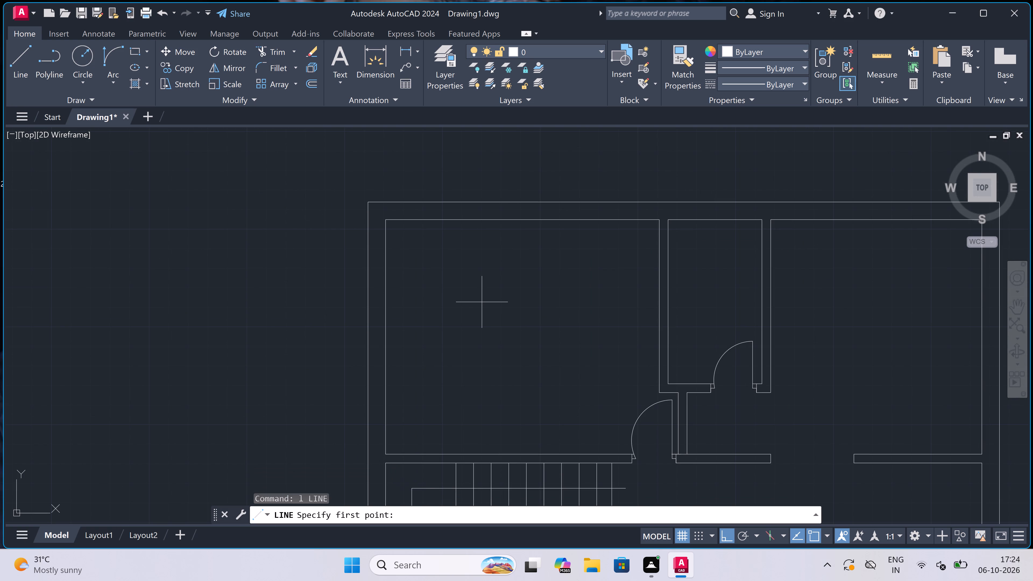
{"action": "left_click", "coordinate": [454, 199]}
{"action": "scroll", "coordinate": [454, 199], "scroll_direction": "up", "scroll_amount": 4}
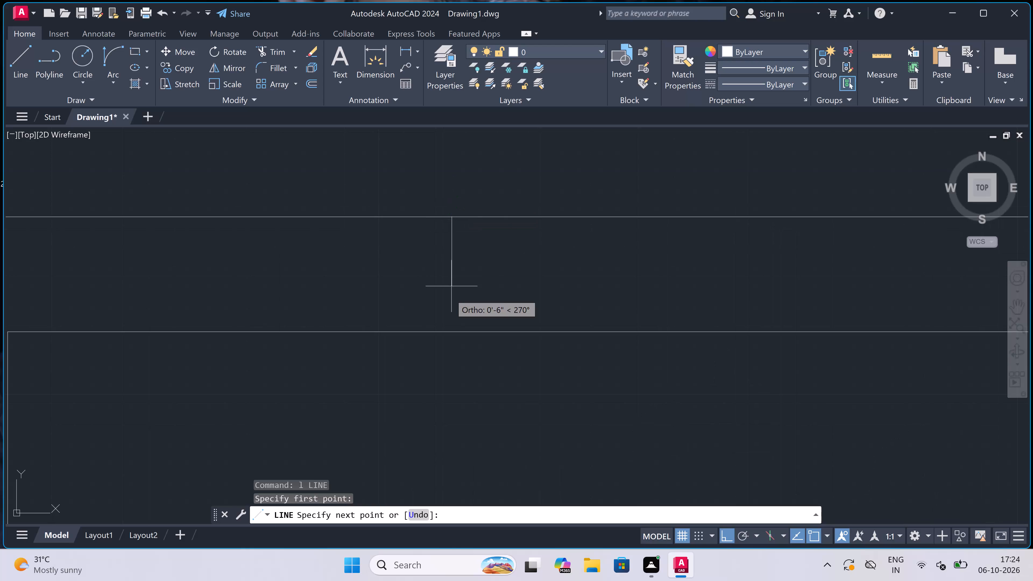
{"action": "left_click", "coordinate": [454, 332]}
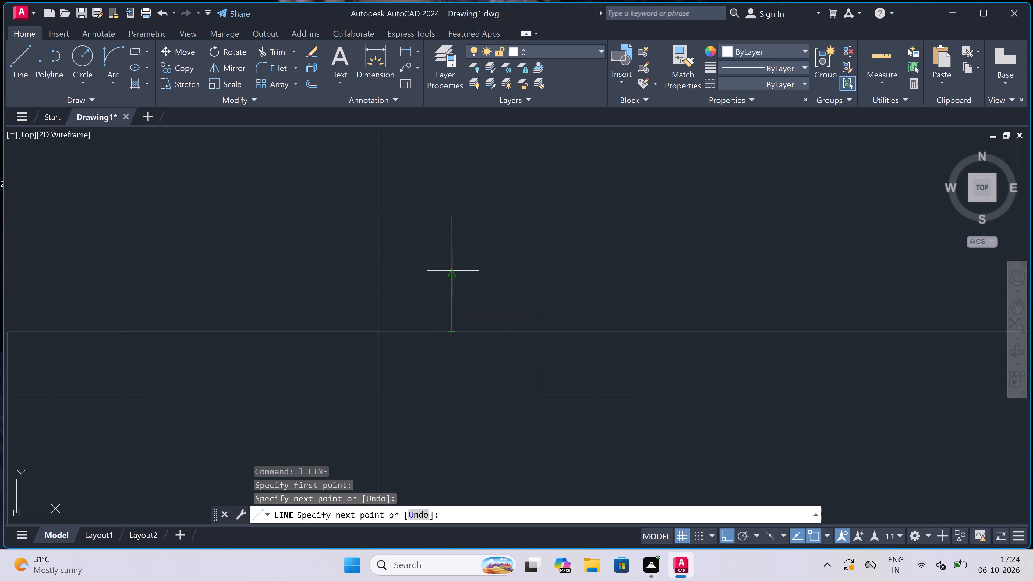
{"action": "left_click", "coordinate": [453, 273]}
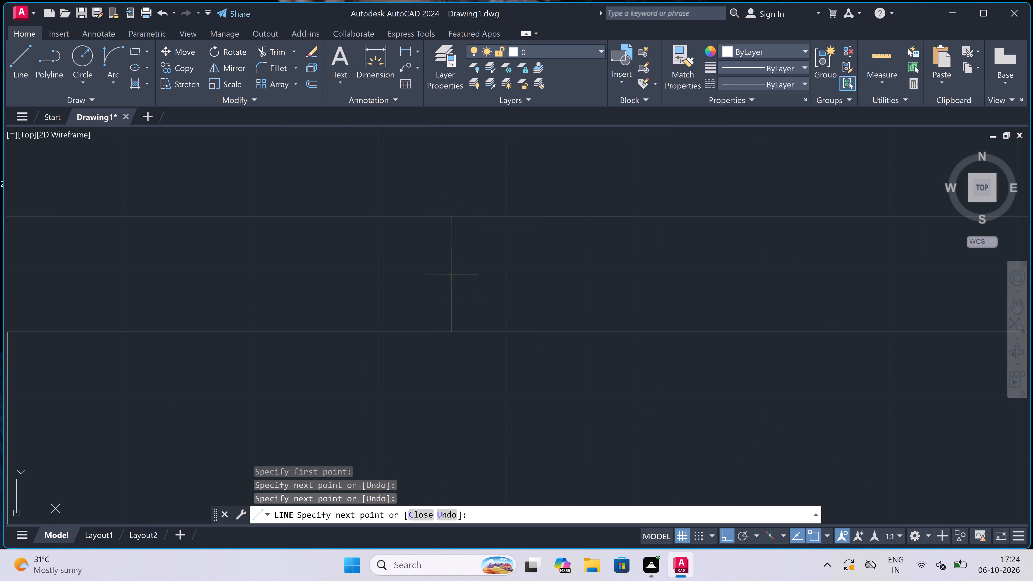
{"action": "type", "text": "5'"}
{"action": "key", "text": "space"}
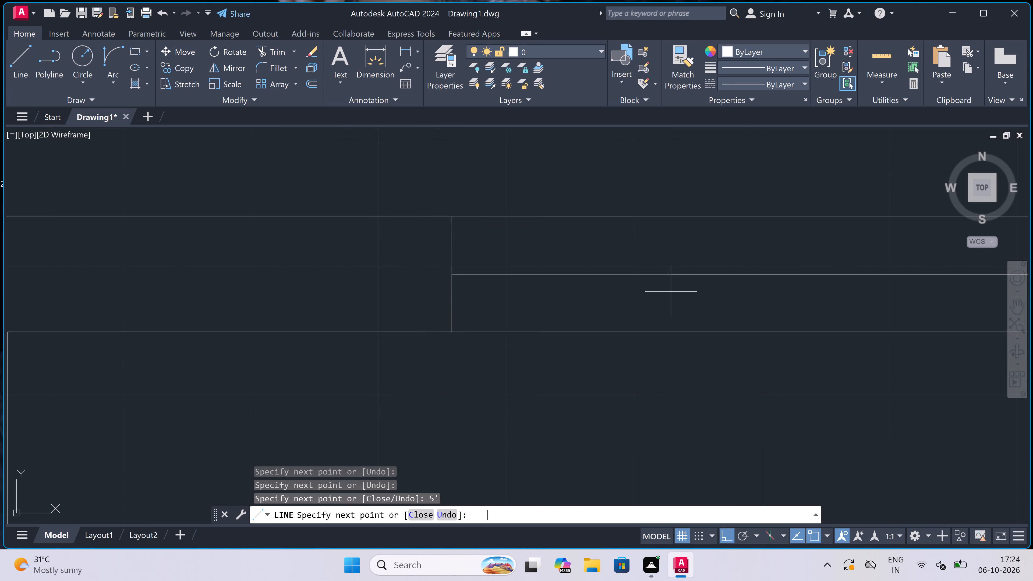
{"action": "scroll", "coordinate": [671, 289], "scroll_direction": "down", "scroll_amount": 6}
{"action": "scroll", "coordinate": [754, 280], "scroll_direction": "up", "scroll_amount": 4}
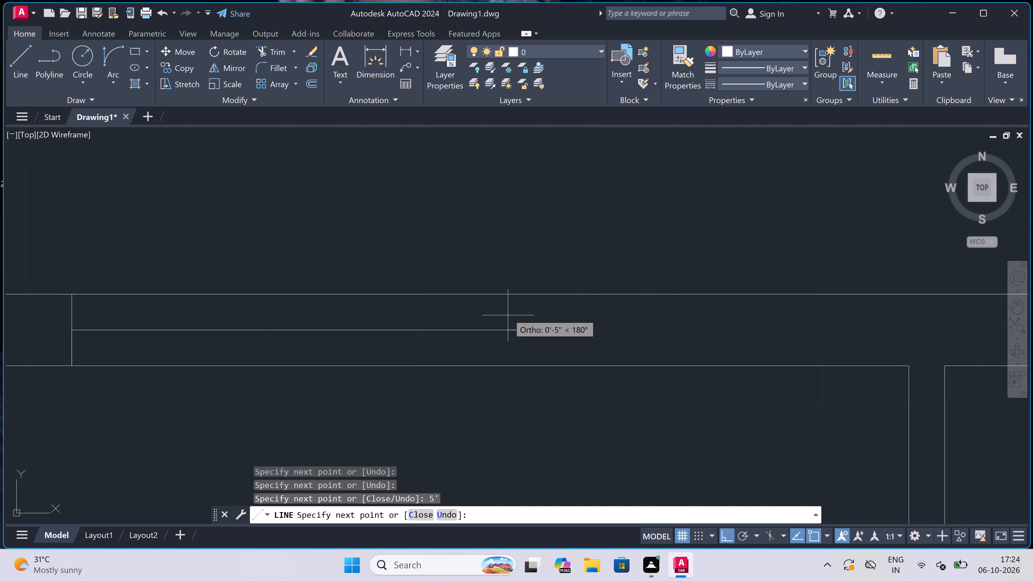
{"action": "left_click", "coordinate": [549, 295]}
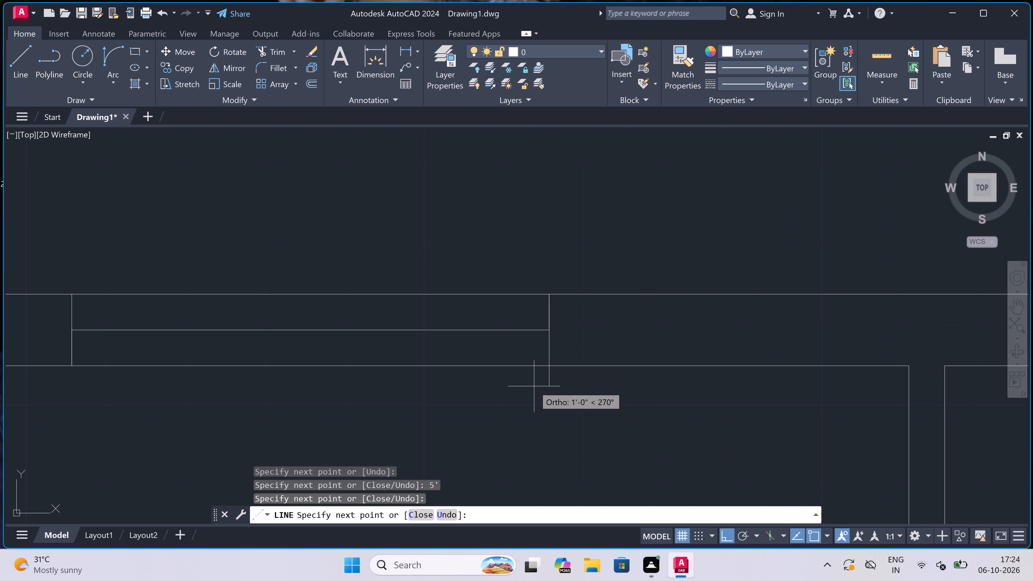
{"action": "left_click", "coordinate": [548, 371]}
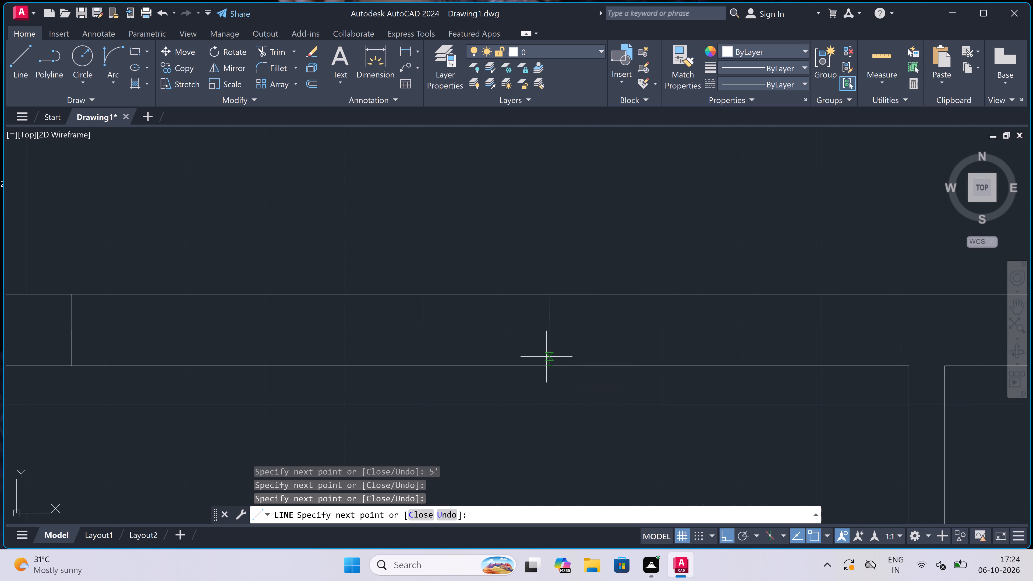
{"action": "key", "text": "Escape"}
Draw a 2' wide window with jambs and a centre line in the top outer wall of the small middle room.
{"action": "scroll", "coordinate": [547, 308], "scroll_direction": "down", "scroll_amount": 5}
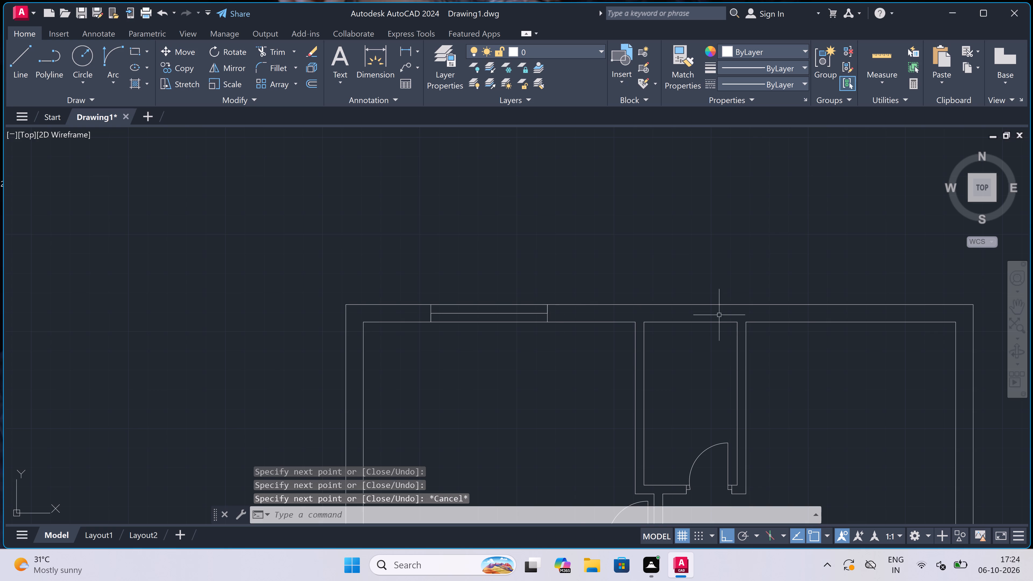
{"action": "scroll", "coordinate": [726, 319], "scroll_direction": "up", "scroll_amount": 1}
{"action": "key", "text": "space"}
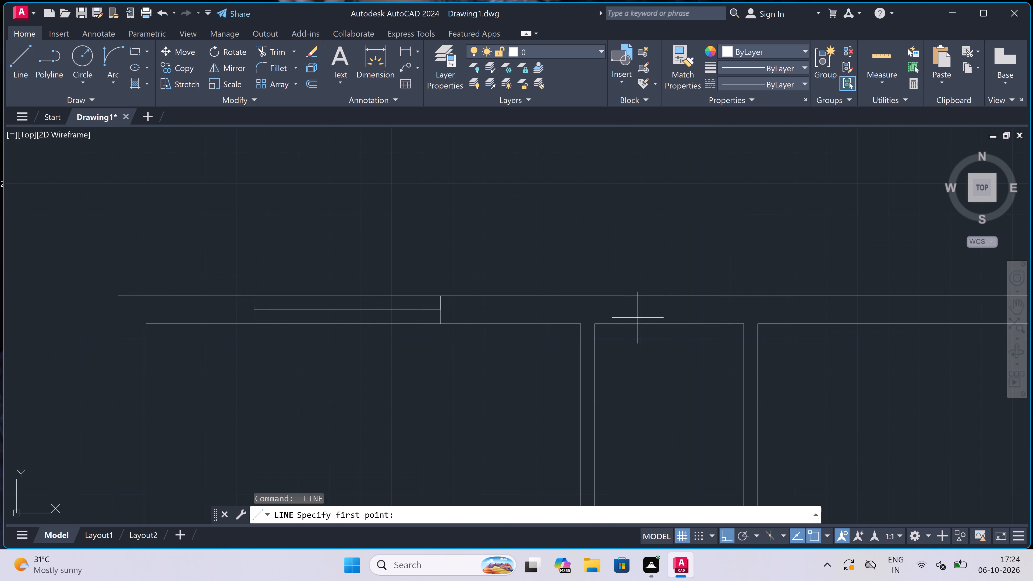
{"action": "left_click", "coordinate": [643, 327]}
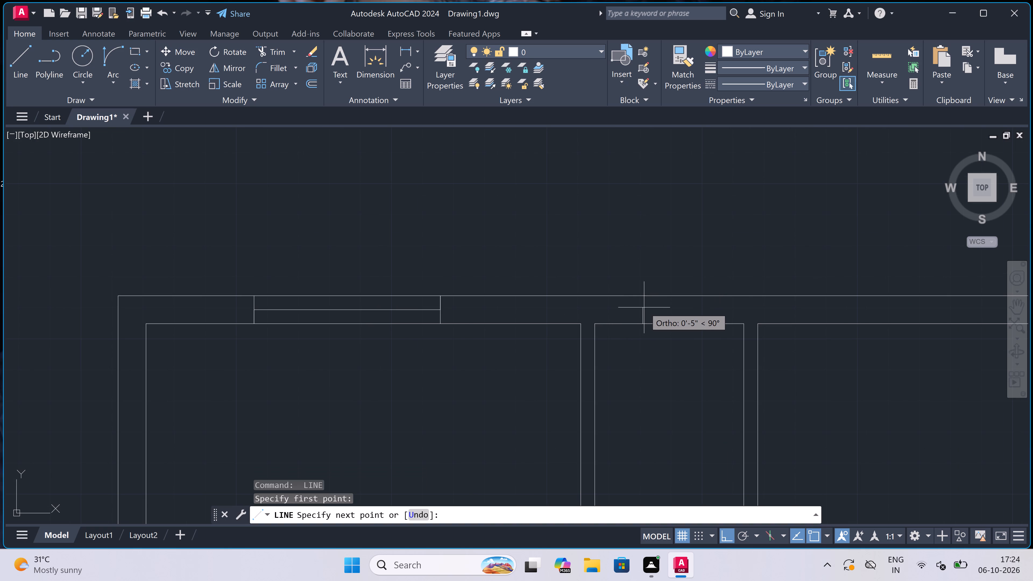
{"action": "left_click", "coordinate": [643, 298]}
{"action": "scroll", "coordinate": [643, 298], "scroll_direction": "up", "scroll_amount": 1}
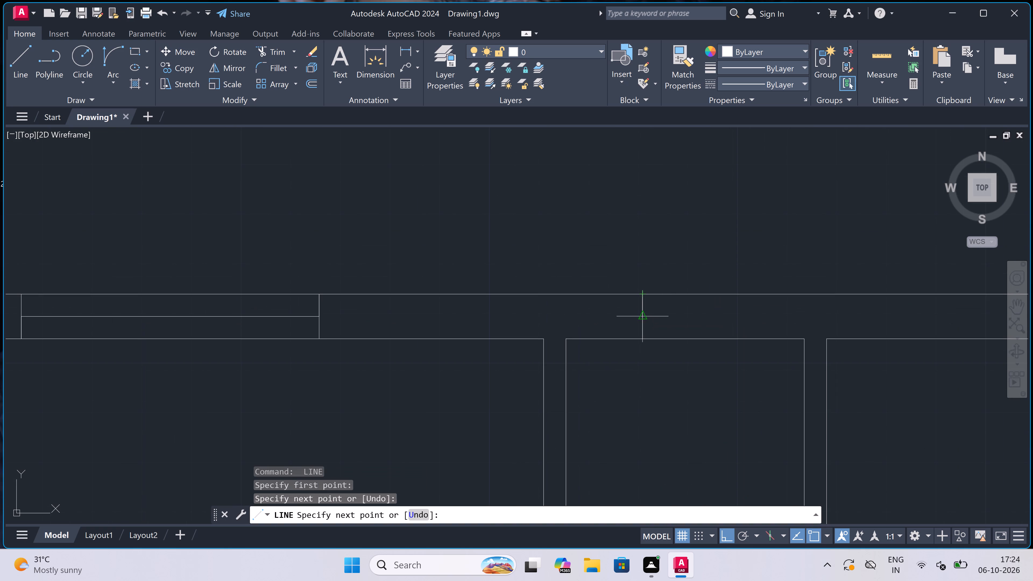
{"action": "left_click", "coordinate": [644, 316]}
{"action": "type", "text": "2'"}
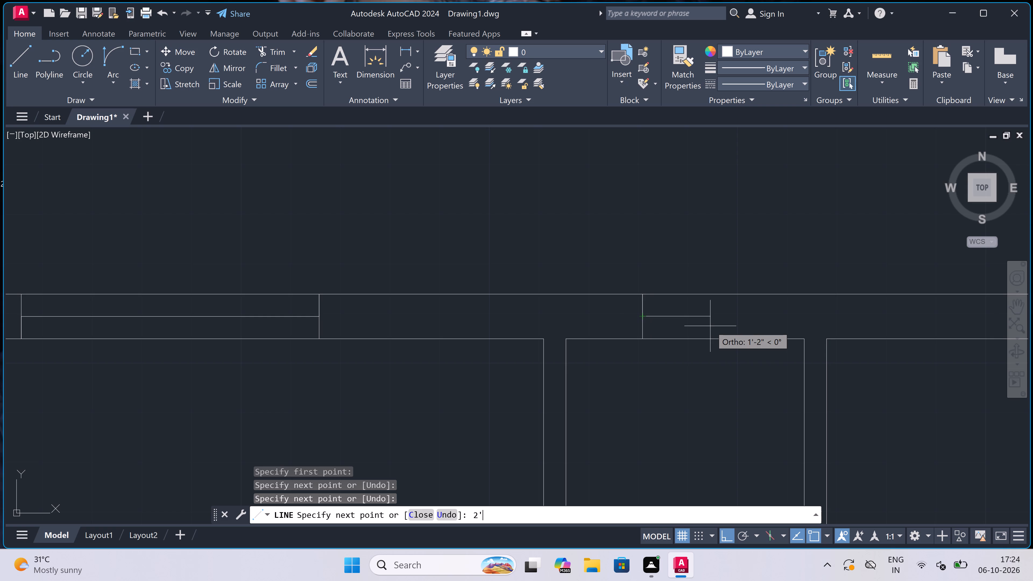
{"action": "key", "text": "space"}
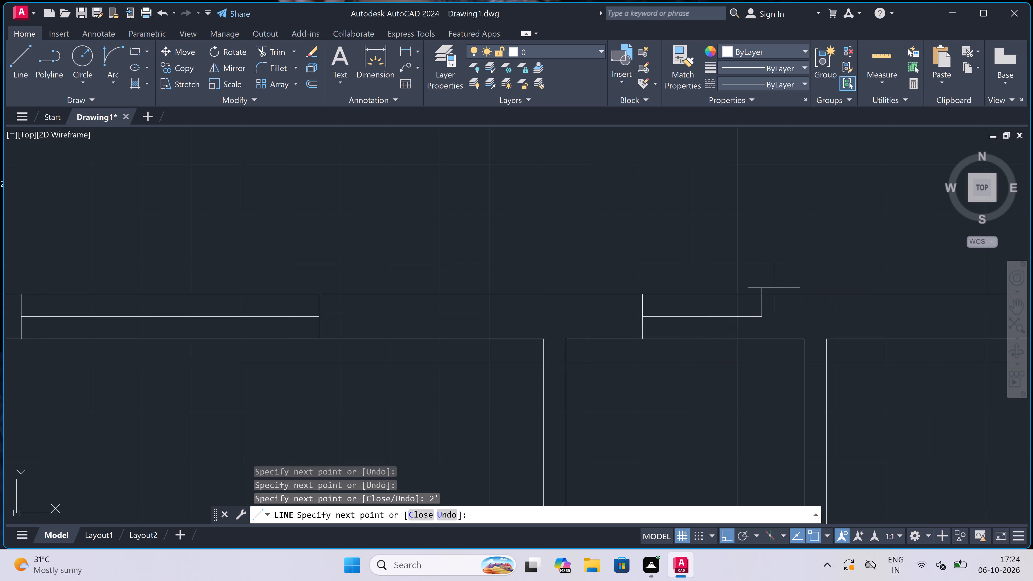
{"action": "left_click", "coordinate": [761, 295]}
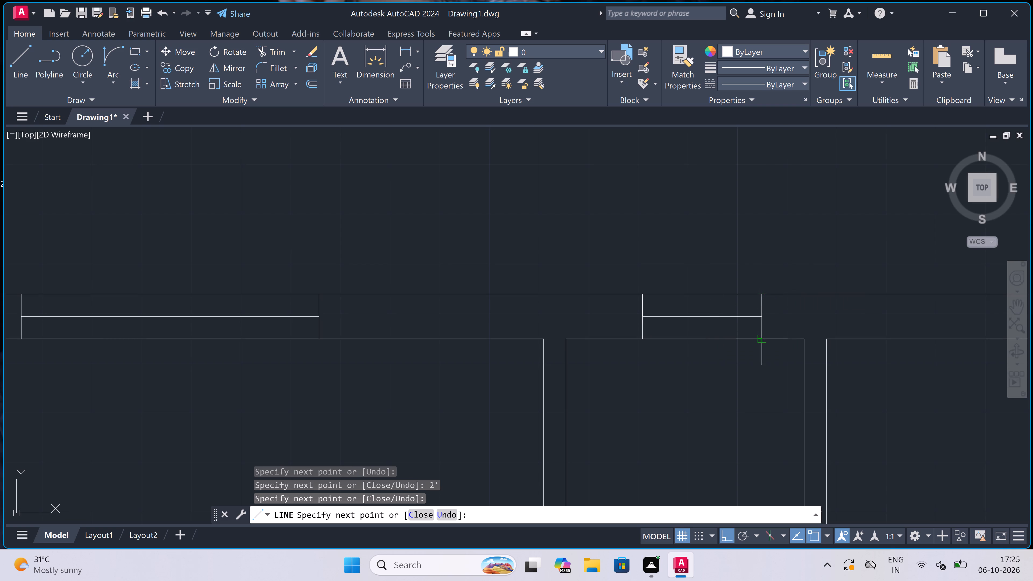
{"action": "double_click", "coordinate": [761, 338]}
{"action": "key", "text": "Escape"}
Draw an L-shaped counter edge in the upper-right room, about 7' across from its left partition and about 8' down to the bottom partition.
{"action": "scroll", "coordinate": [539, 315], "scroll_direction": "down", "scroll_amount": 8}
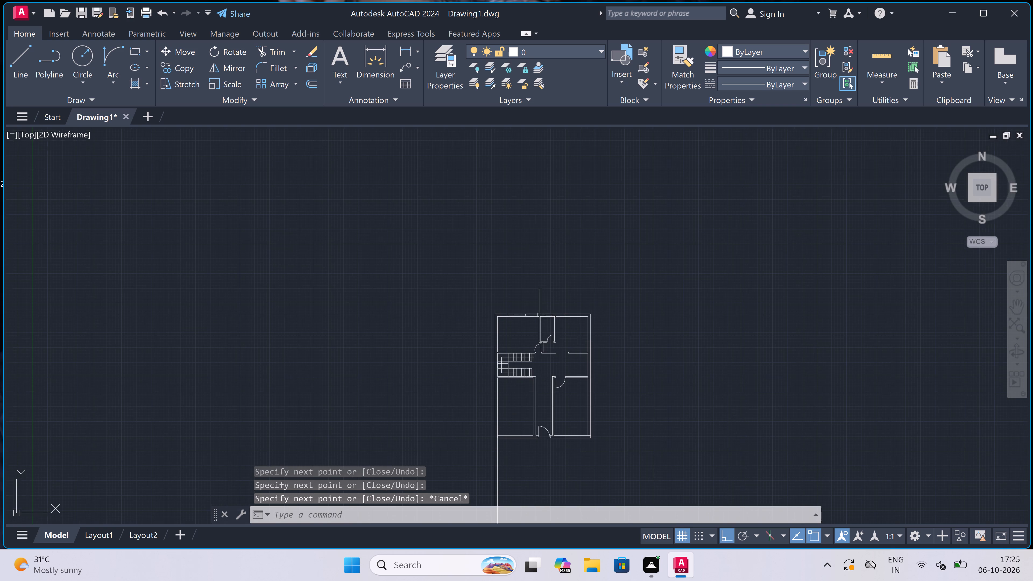
{"action": "scroll", "coordinate": [602, 341], "scroll_direction": "up", "scroll_amount": 4}
{"action": "scroll", "coordinate": [480, 292], "scroll_direction": "down", "scroll_amount": 1}
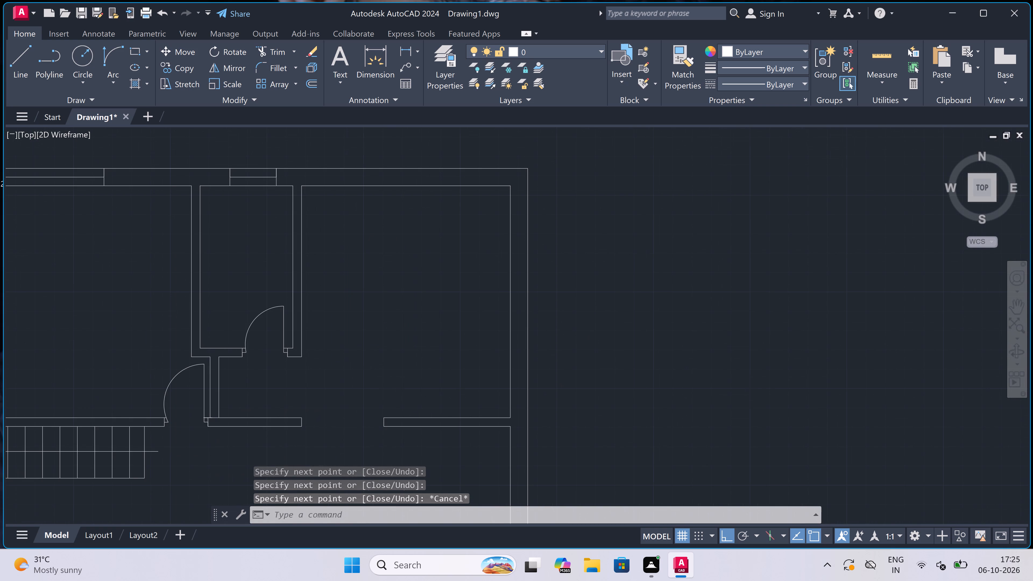
{"action": "scroll", "coordinate": [387, 281], "scroll_direction": "up", "scroll_amount": 2}
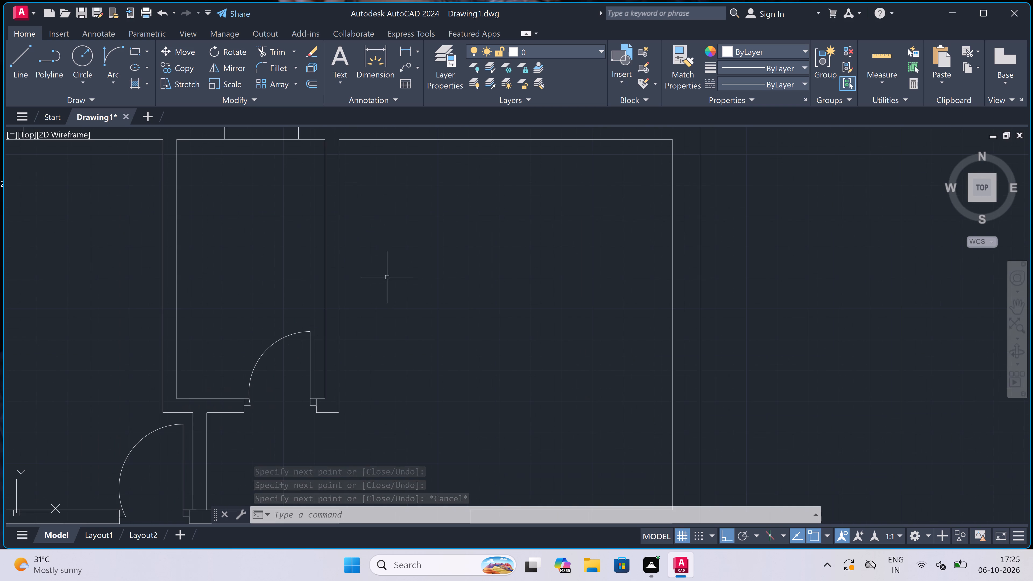
{"action": "scroll", "coordinate": [366, 215], "scroll_direction": "down", "scroll_amount": 2}
{"action": "key", "text": "space"}
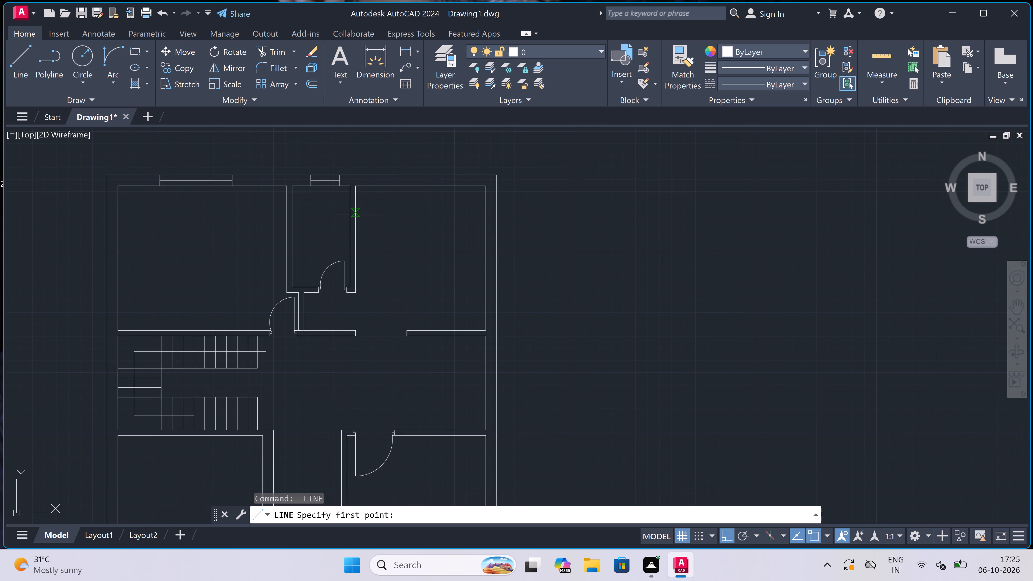
{"action": "left_click", "coordinate": [357, 213]}
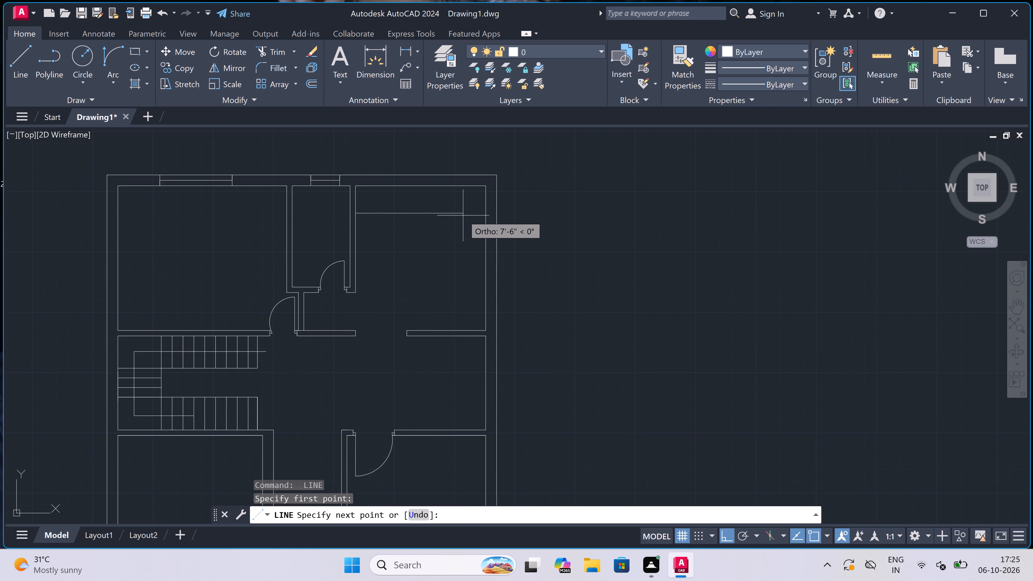
{"action": "double_click", "coordinate": [455, 215]}
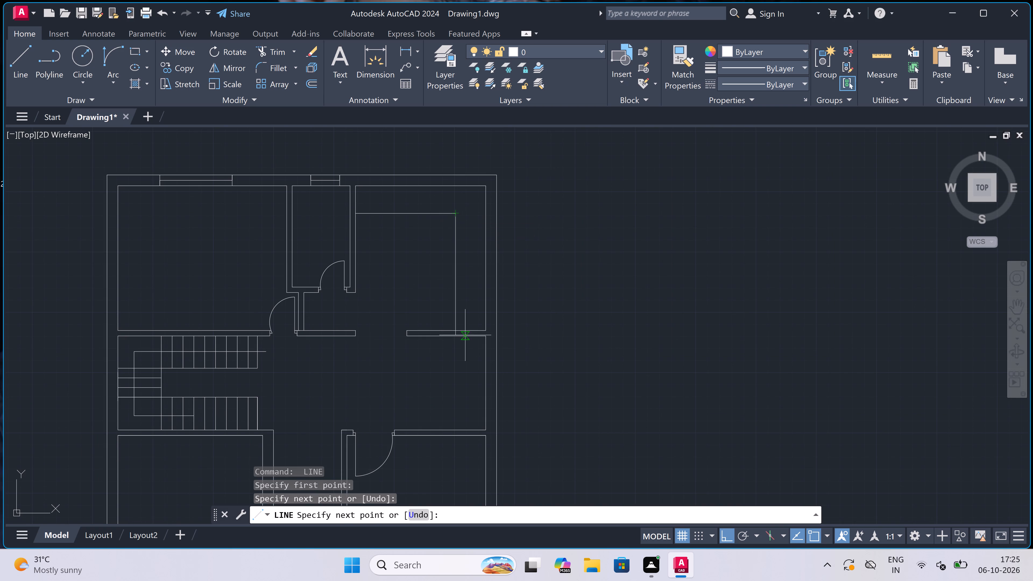
{"action": "scroll", "coordinate": [454, 328], "scroll_direction": "up", "scroll_amount": 5}
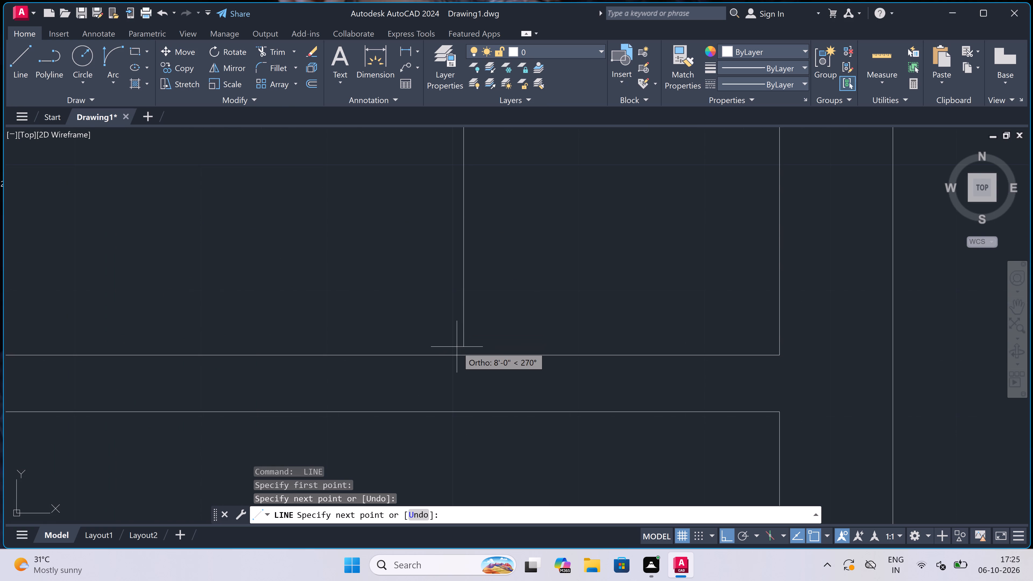
{"action": "left_click", "coordinate": [460, 354]}
{"action": "key", "text": "Escape"}
Draw a 3' wide window with jambs and a centre line in the top outer wall of the upper-right room.
{"action": "scroll", "coordinate": [488, 337], "scroll_direction": "down", "scroll_amount": 4}
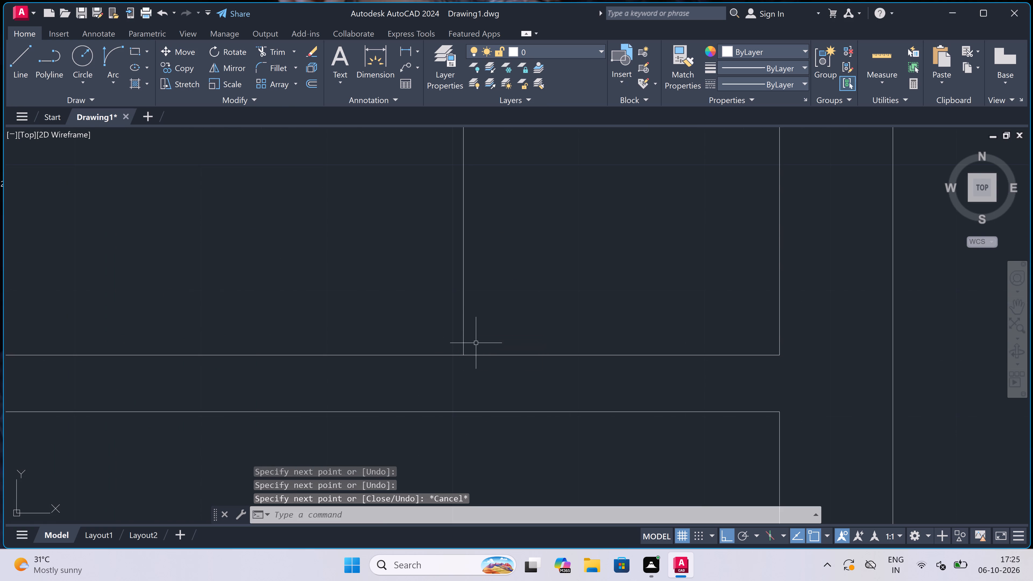
{"action": "scroll", "coordinate": [487, 336], "scroll_direction": "down", "scroll_amount": 4}
{"action": "scroll", "coordinate": [465, 288], "scroll_direction": "up", "scroll_amount": 3}
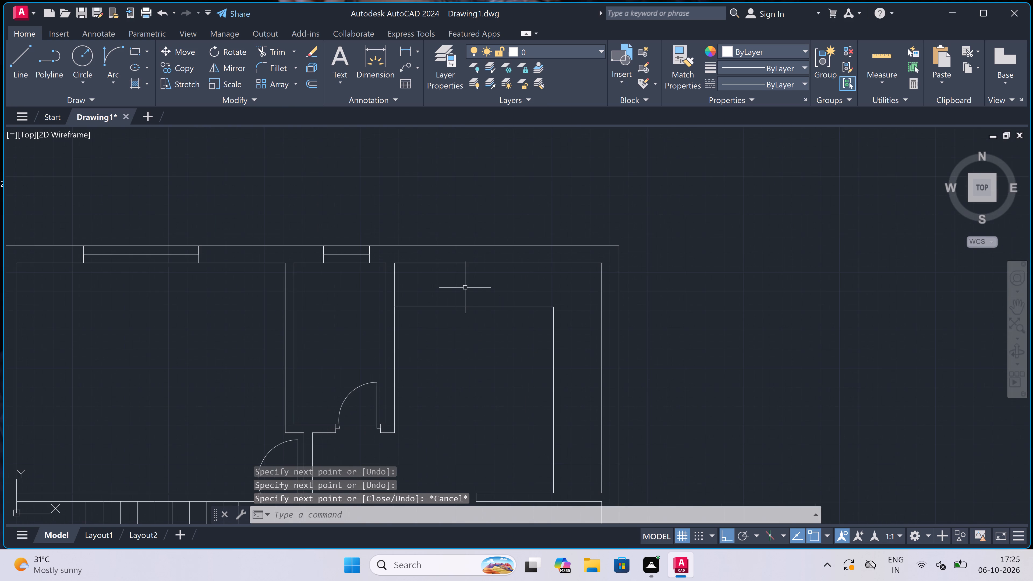
{"action": "key", "text": "space"}
{"action": "scroll", "coordinate": [458, 252], "scroll_direction": "up", "scroll_amount": 2}
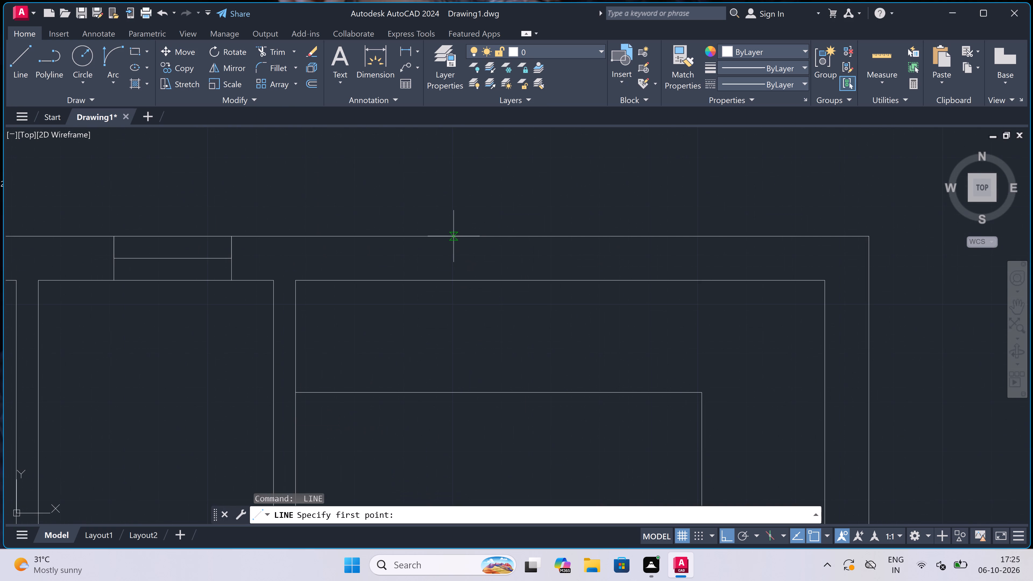
{"action": "left_click", "coordinate": [453, 236]}
{"action": "left_click", "coordinate": [453, 282]}
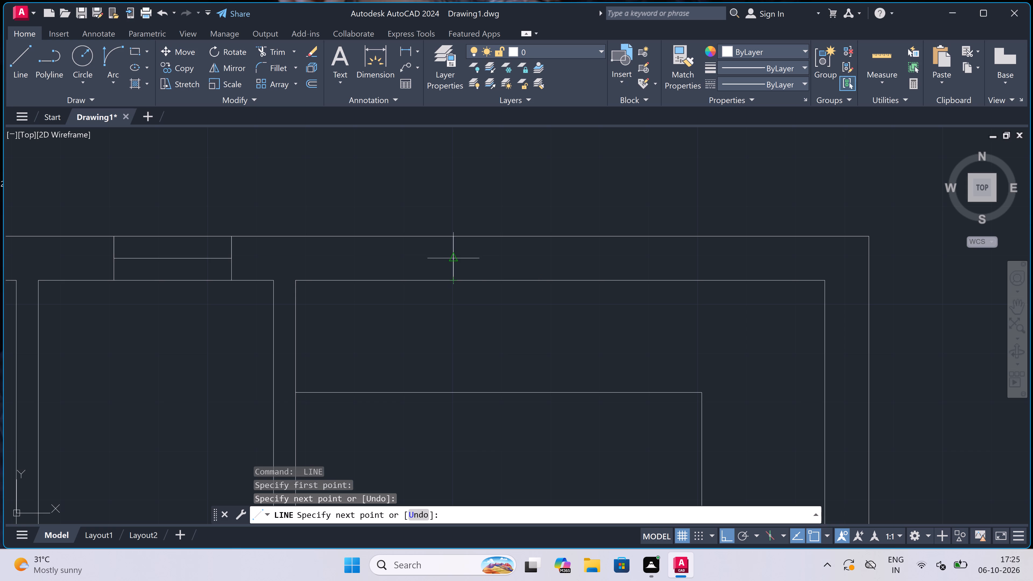
{"action": "left_click", "coordinate": [453, 257]}
{"action": "type", "text": "3'"}
{"action": "key", "text": "space"}
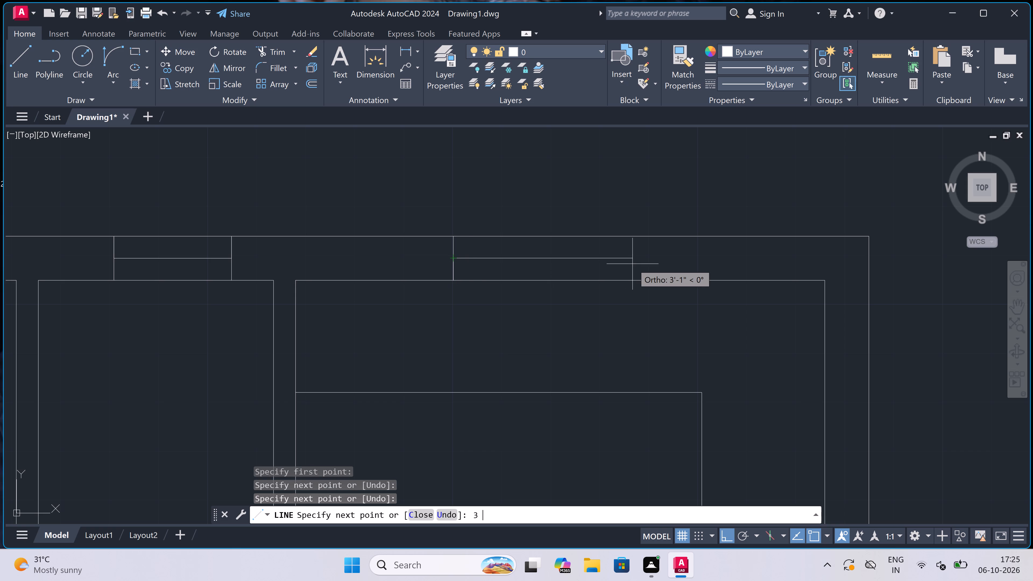
{"action": "left_click", "coordinate": [630, 233]}
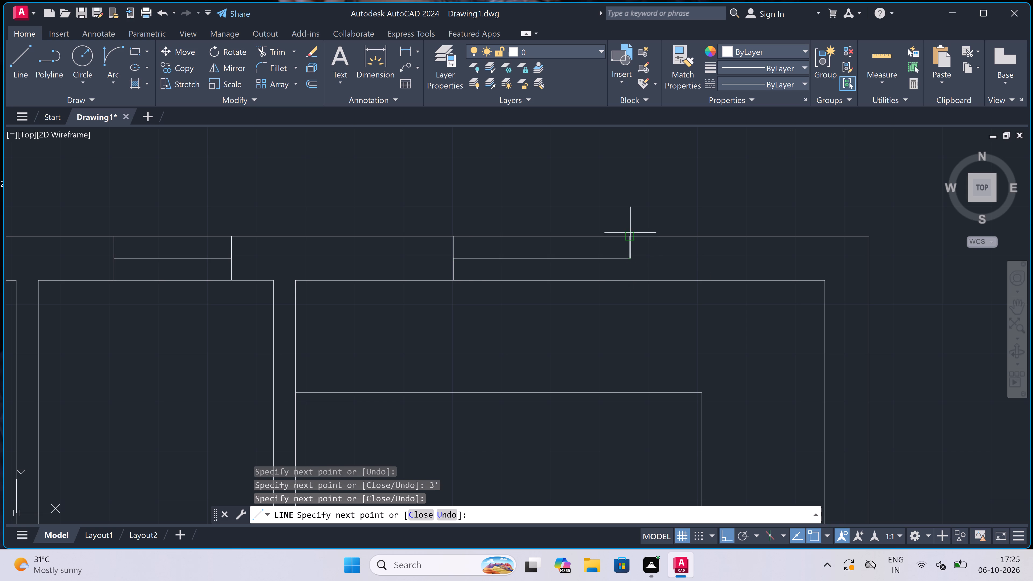
{"action": "left_click", "coordinate": [630, 282]}
{"action": "key", "text": "Escape"}
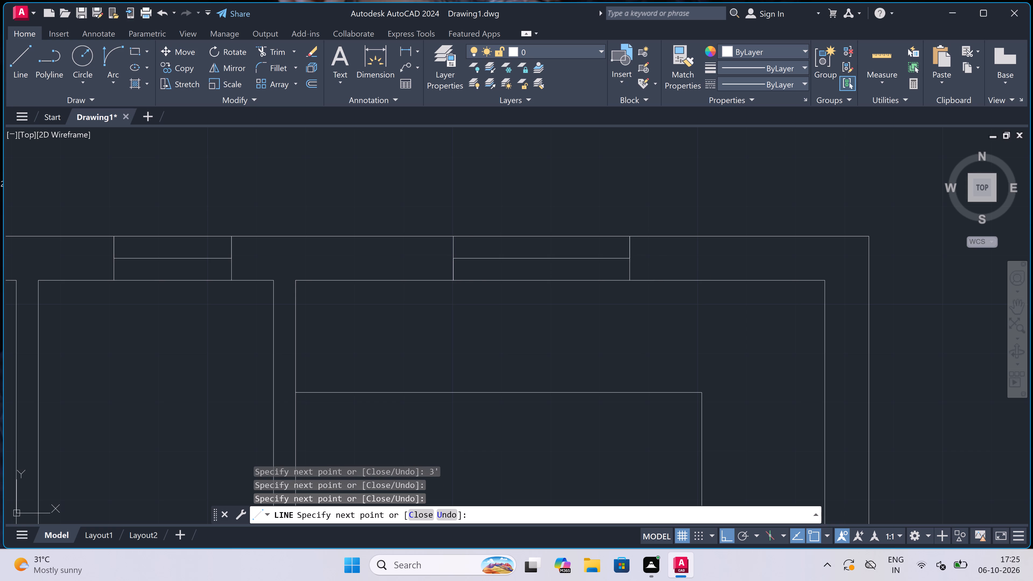
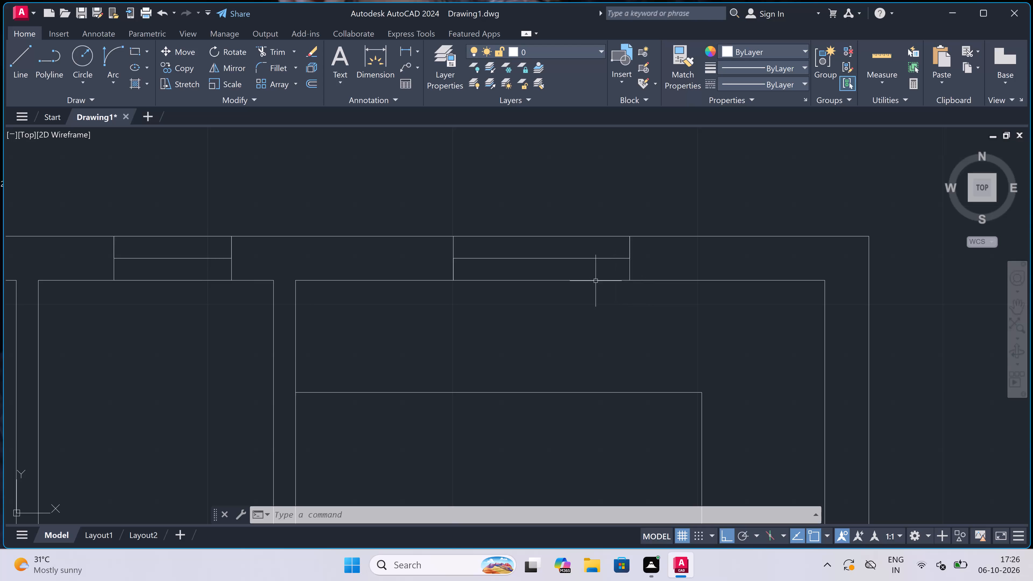
Extend the outer line of the bottom wall at the lower-left room to meet the left wall's outer line.
{"action": "key", "text": "Escape"}
{"action": "scroll", "coordinate": [487, 280], "scroll_direction": "down", "scroll_amount": 1}
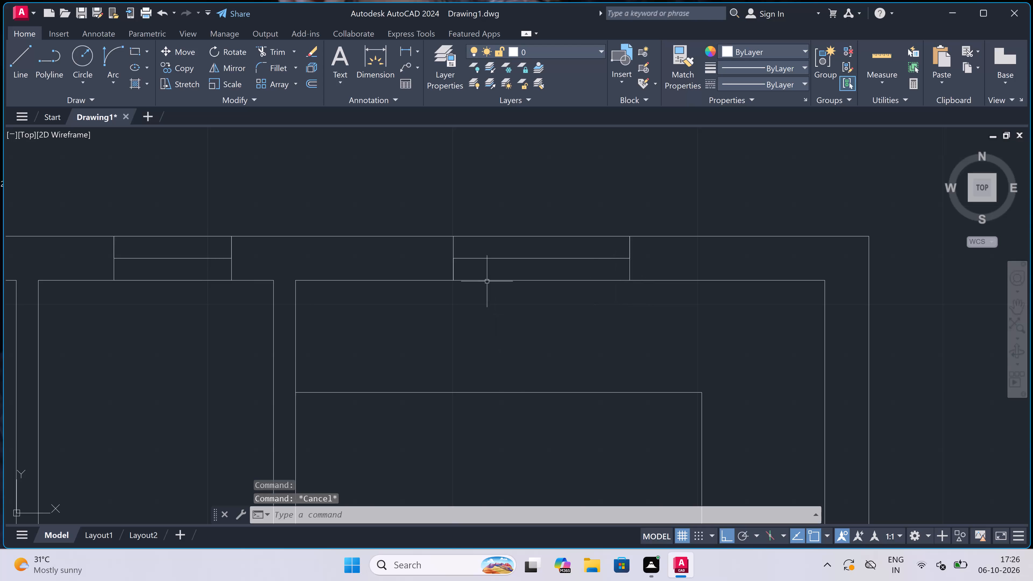
{"action": "scroll", "coordinate": [487, 280], "scroll_direction": "down", "scroll_amount": 5}
{"action": "scroll", "coordinate": [478, 319], "scroll_direction": "up", "scroll_amount": 1}
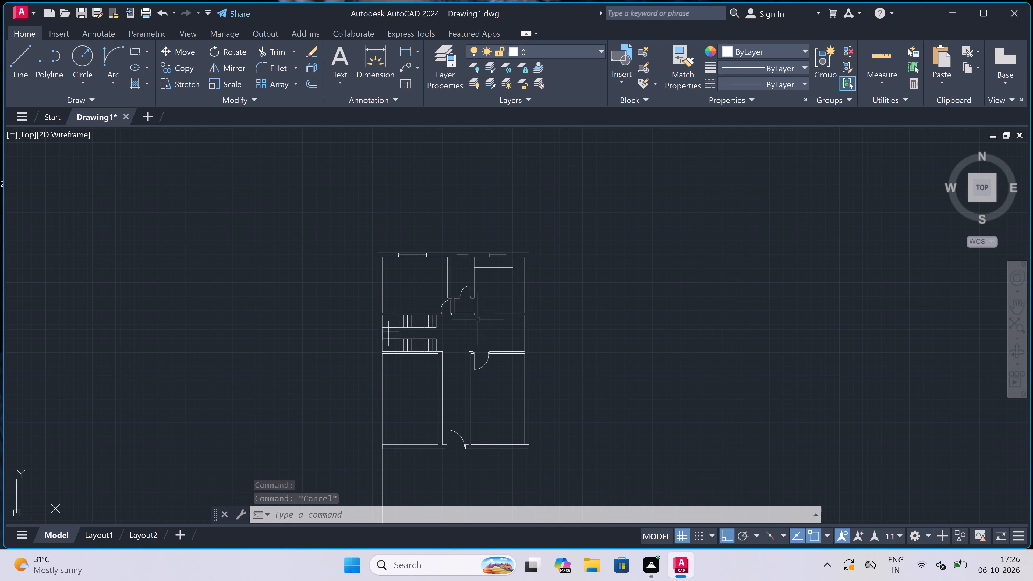
{"action": "scroll", "coordinate": [478, 319], "scroll_direction": "up", "scroll_amount": 1}
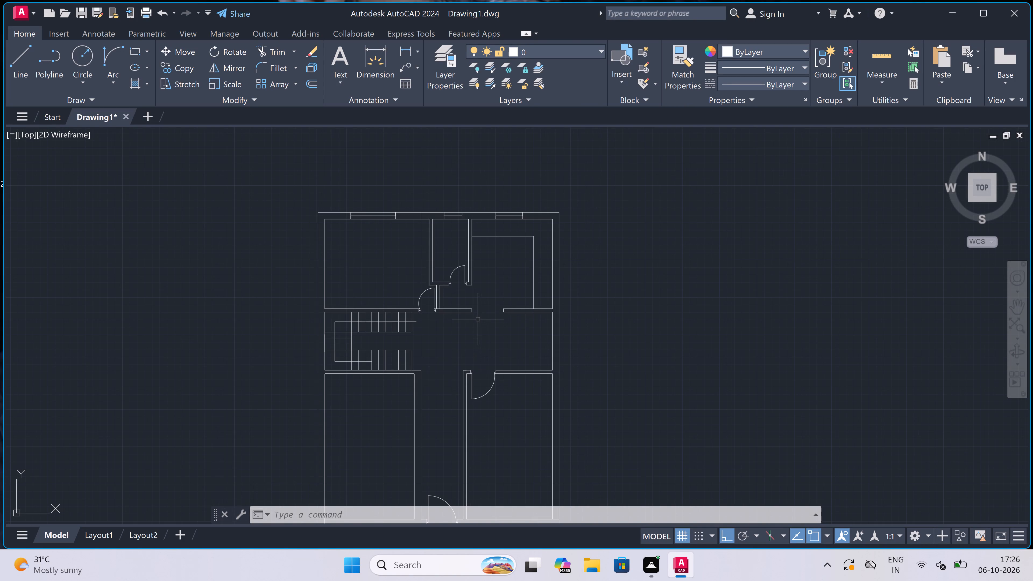
{"action": "scroll", "coordinate": [478, 333], "scroll_direction": "down", "scroll_amount": 2}
{"action": "scroll", "coordinate": [461, 421], "scroll_direction": "up", "scroll_amount": 4}
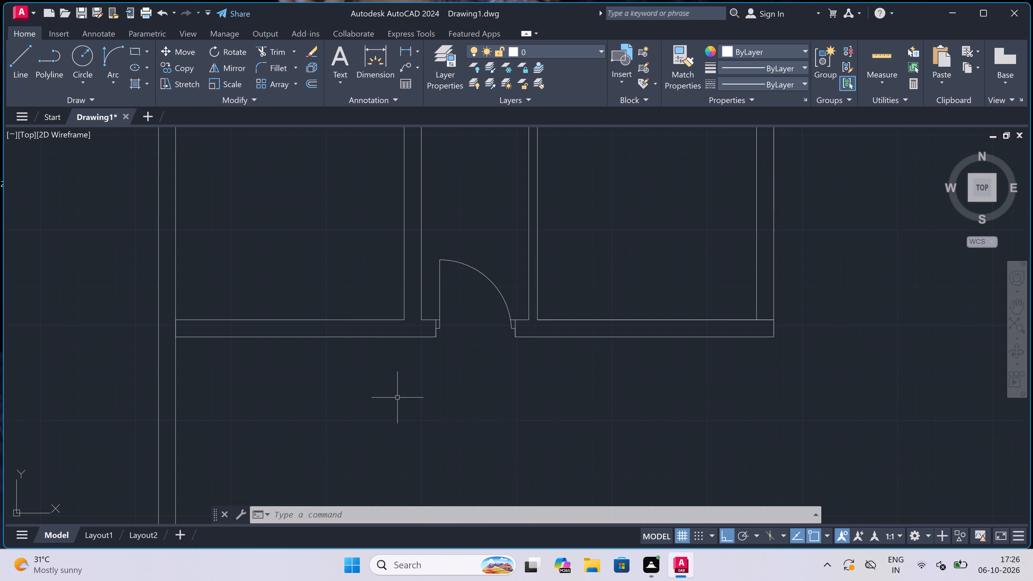
{"action": "type", "text": "ex"}
{"action": "key", "text": "space"}
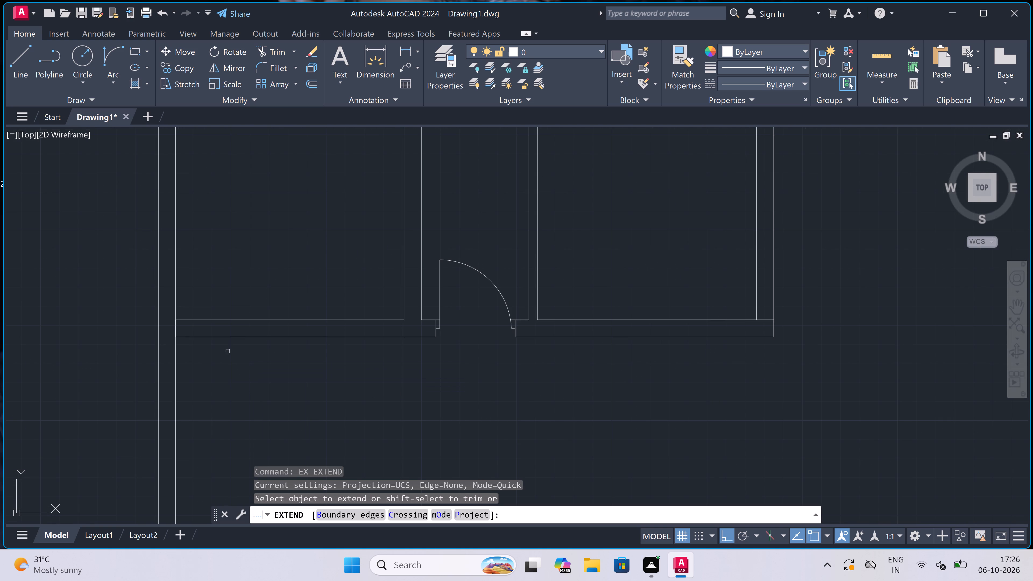
{"action": "left_click", "coordinate": [207, 335]}
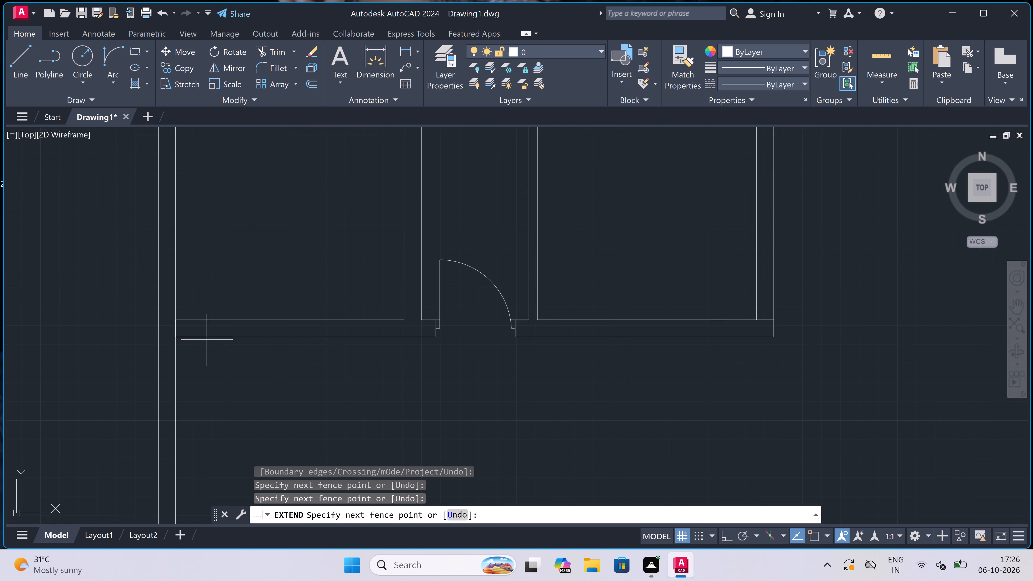
{"action": "left_click", "coordinate": [204, 351]}
{"action": "scroll", "coordinate": [251, 331], "scroll_direction": "down", "scroll_amount": 3}
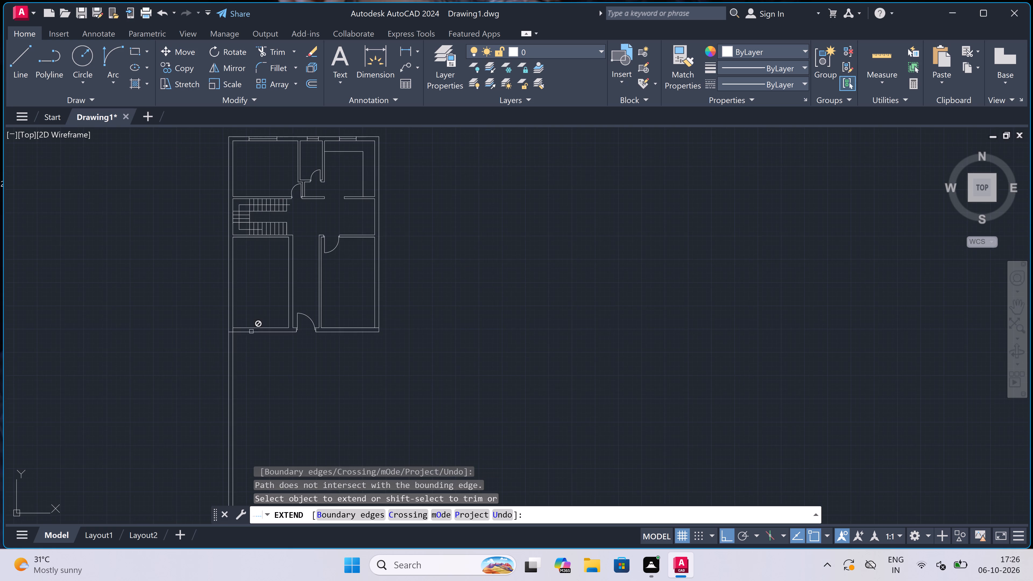
{"action": "scroll", "coordinate": [251, 331], "scroll_direction": "up", "scroll_amount": 3}
{"action": "key", "text": "Escape"}
Trim the left wall's two lines below the bottom wall and the inner line's stub inside the lower-left corner.
{"action": "scroll", "coordinate": [251, 331], "scroll_direction": "down", "scroll_amount": 2}
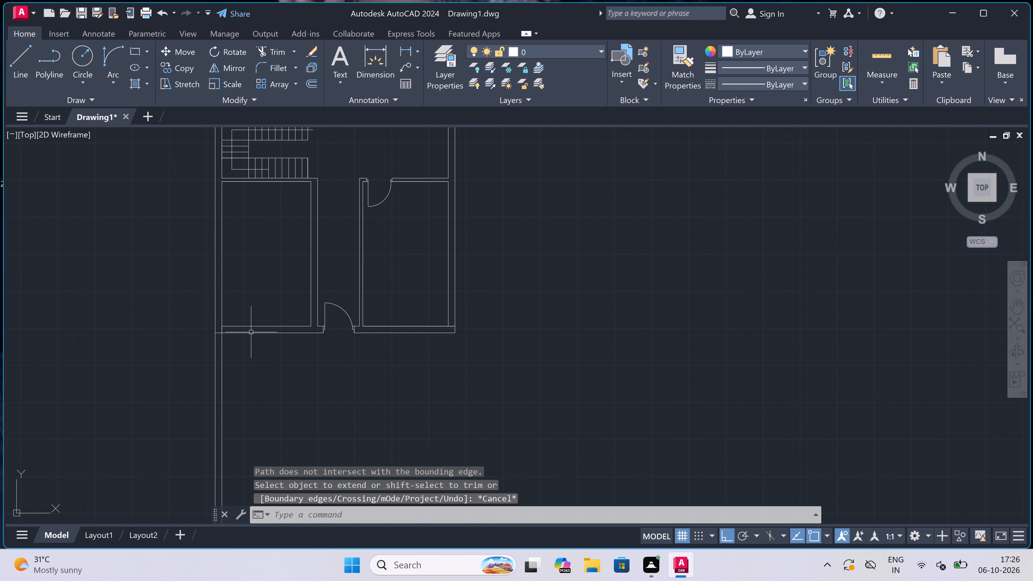
{"action": "type", "text": "tr"}
{"action": "key", "text": "space"}
{"action": "left_click", "coordinate": [260, 384]}
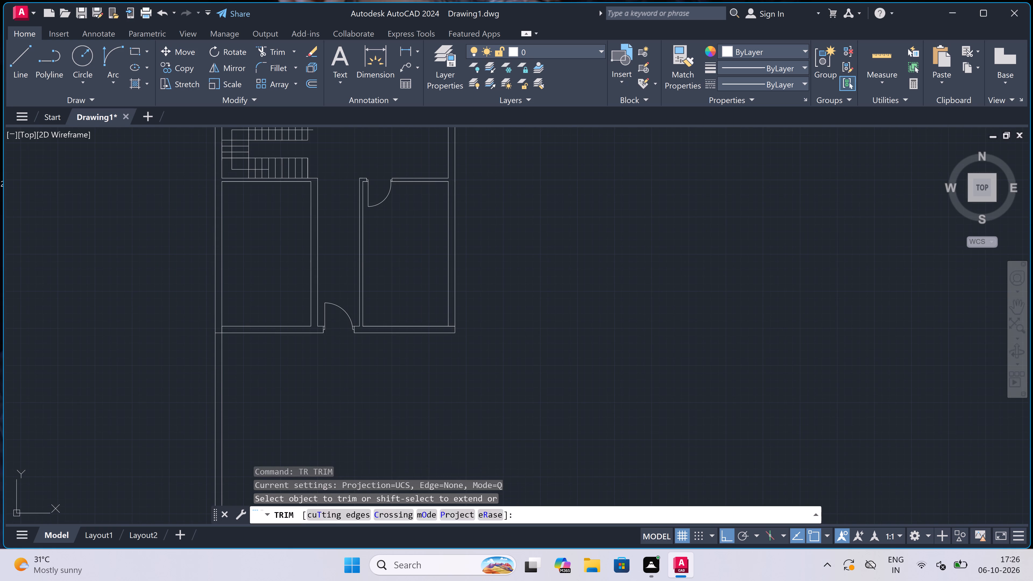
{"action": "left_click", "coordinate": [104, 385]}
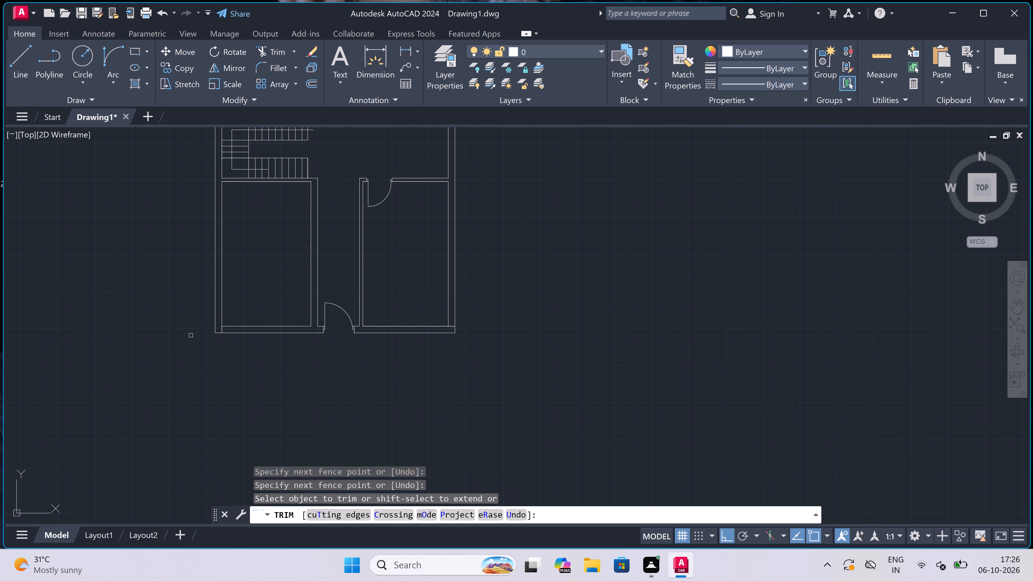
{"action": "scroll", "coordinate": [216, 332], "scroll_direction": "up", "scroll_amount": 4}
{"action": "left_click", "coordinate": [216, 330]}
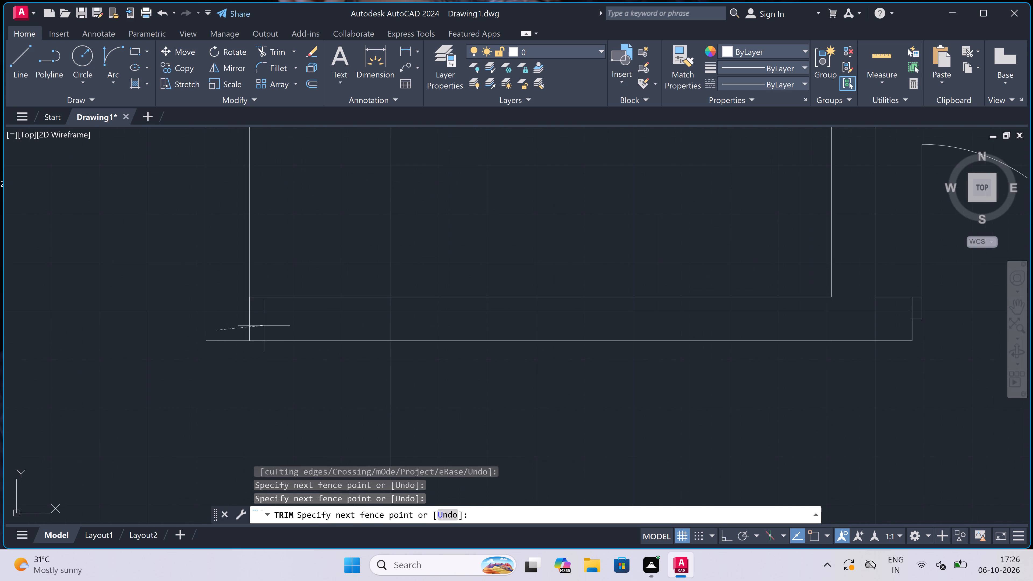
{"action": "left_click", "coordinate": [266, 325]}
{"action": "scroll", "coordinate": [266, 325], "scroll_direction": "down", "scroll_amount": 2}
{"action": "scroll", "coordinate": [326, 350], "scroll_direction": "down", "scroll_amount": 5}
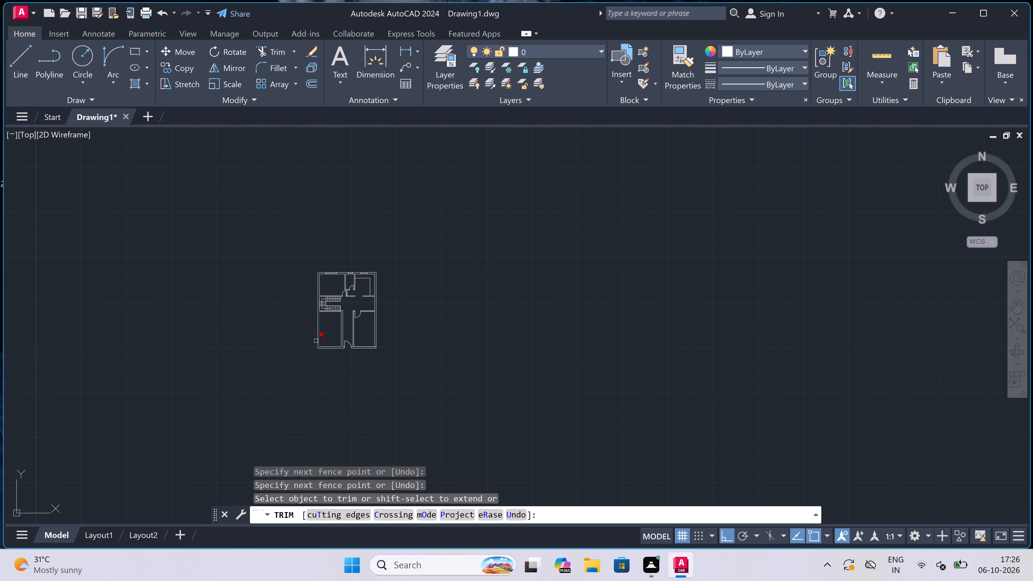
{"action": "scroll", "coordinate": [311, 338], "scroll_direction": "up", "scroll_amount": 4}
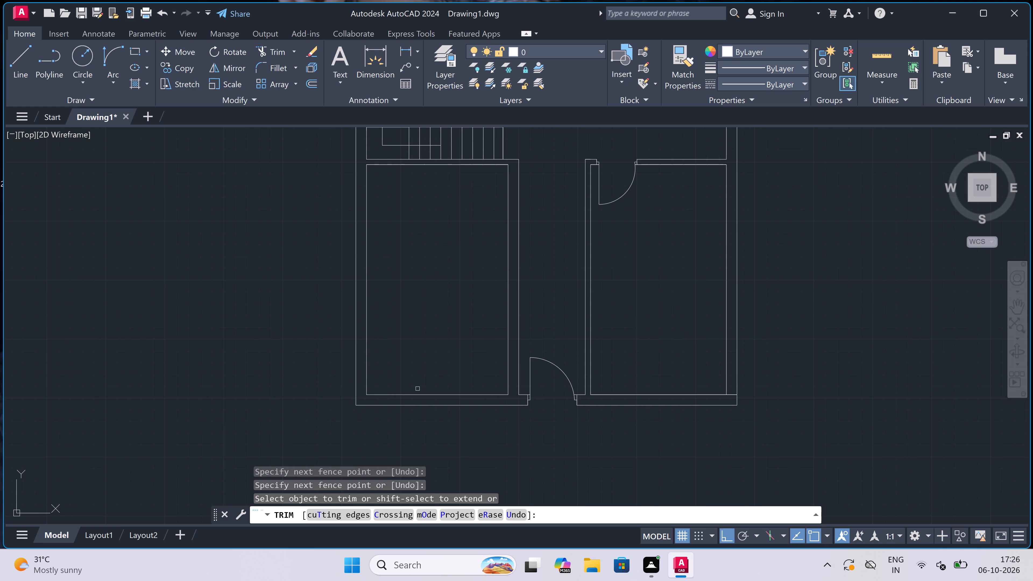
{"action": "scroll", "coordinate": [436, 374], "scroll_direction": "down", "scroll_amount": 1}
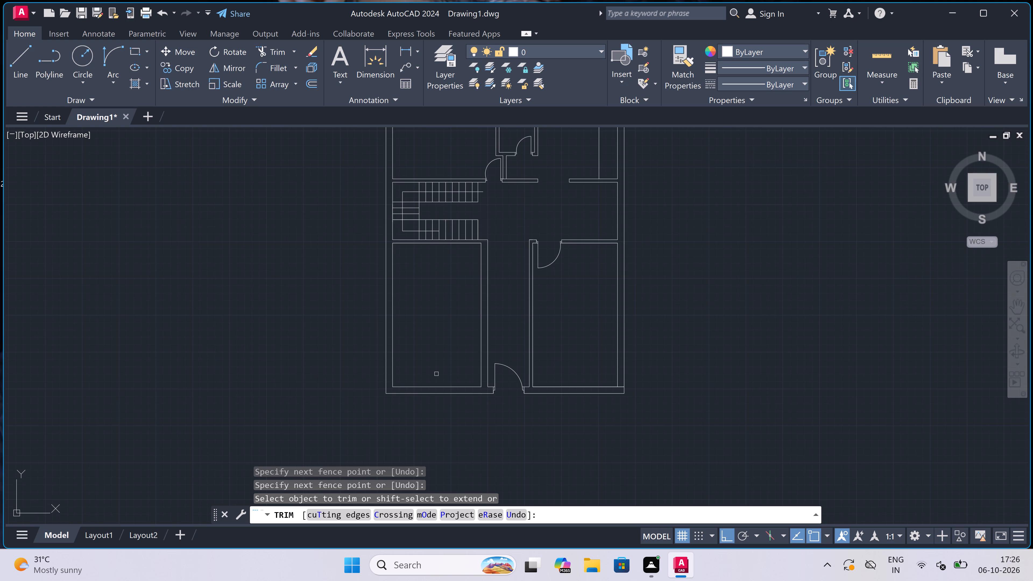
{"action": "scroll", "coordinate": [436, 374], "scroll_direction": "up", "scroll_amount": 1}
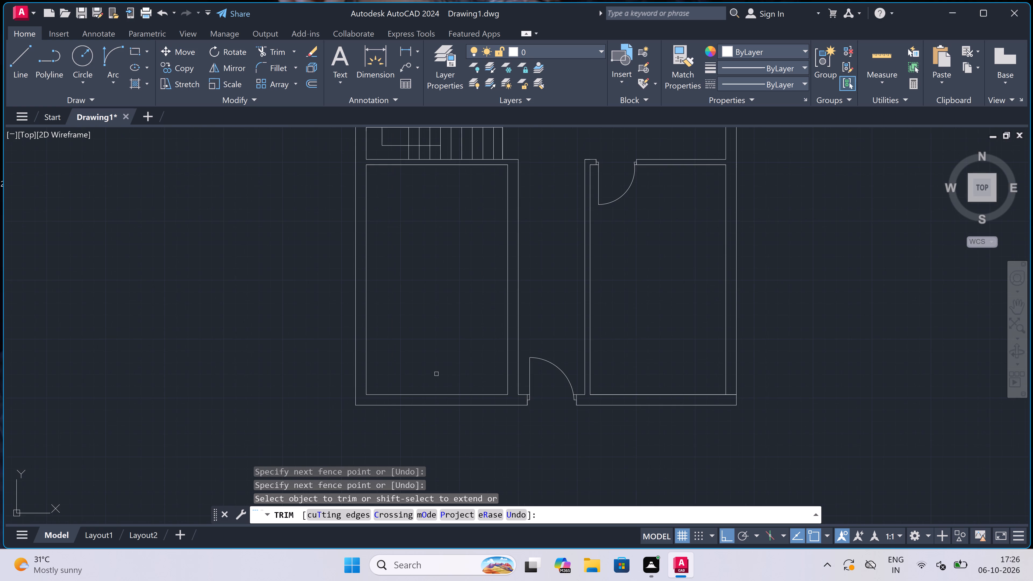
{"action": "scroll", "coordinate": [436, 374], "scroll_direction": "down", "scroll_amount": 2}
{"action": "scroll", "coordinate": [451, 359], "scroll_direction": "up", "scroll_amount": 2}
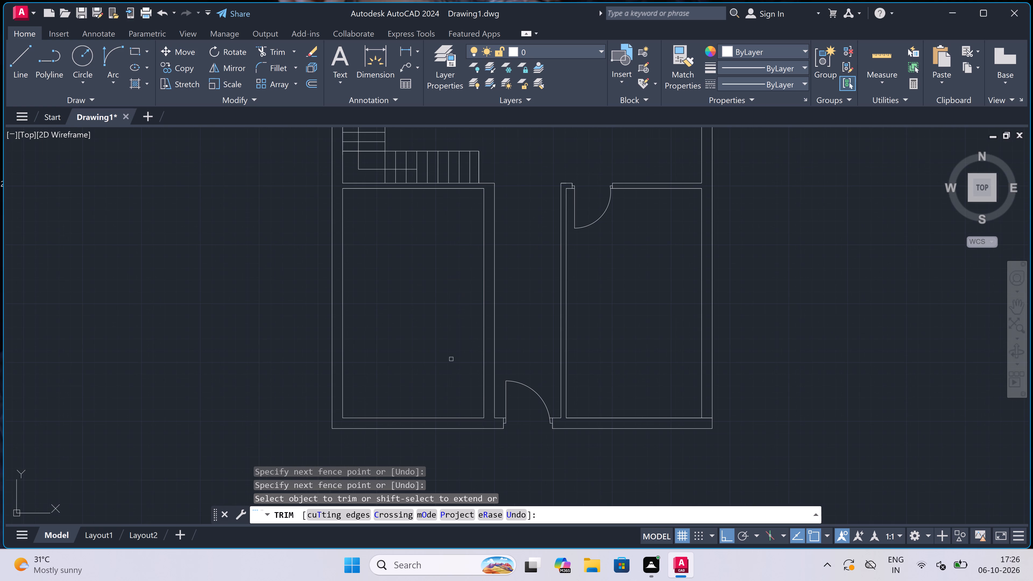
{"action": "key", "text": "Escape"}
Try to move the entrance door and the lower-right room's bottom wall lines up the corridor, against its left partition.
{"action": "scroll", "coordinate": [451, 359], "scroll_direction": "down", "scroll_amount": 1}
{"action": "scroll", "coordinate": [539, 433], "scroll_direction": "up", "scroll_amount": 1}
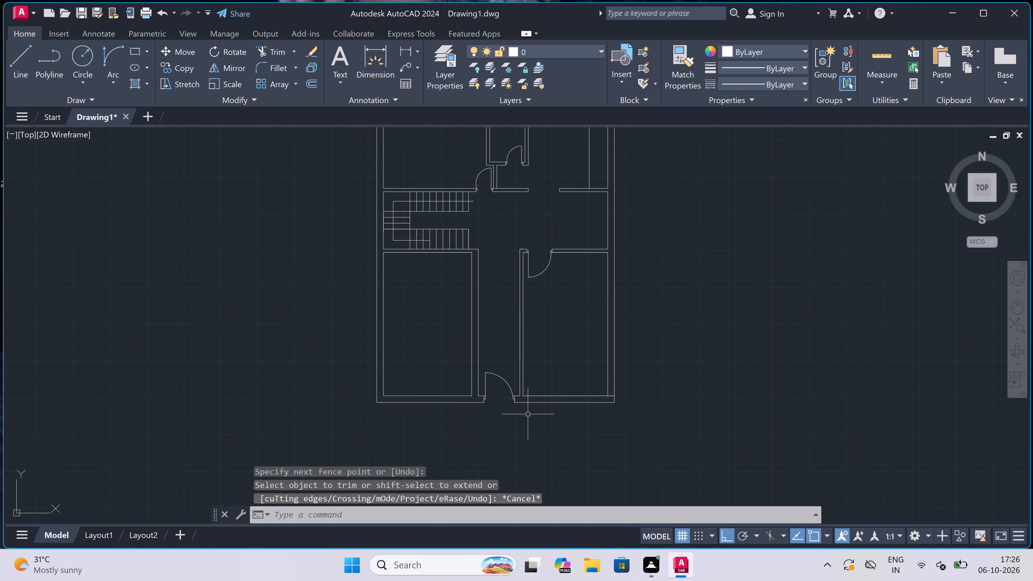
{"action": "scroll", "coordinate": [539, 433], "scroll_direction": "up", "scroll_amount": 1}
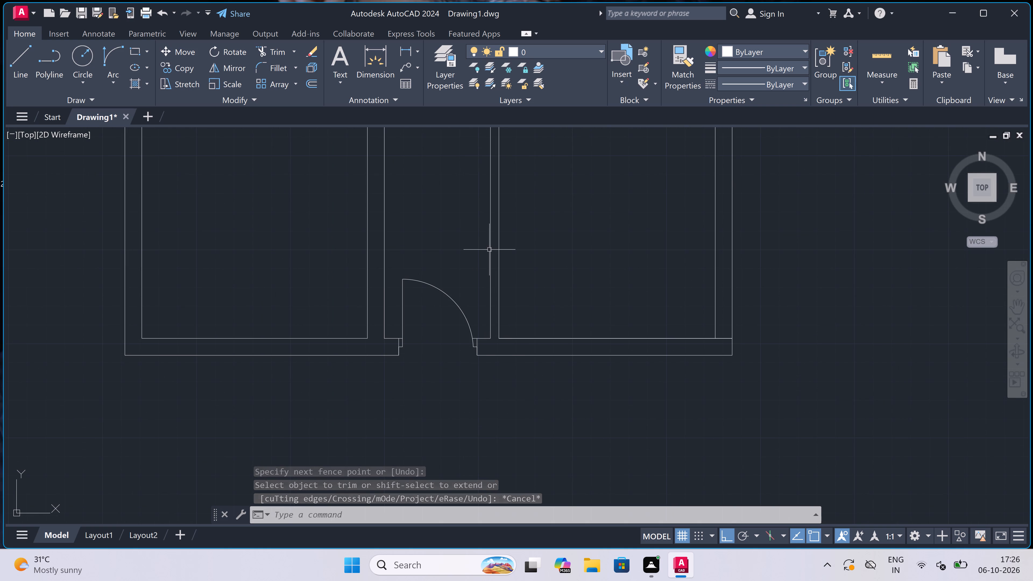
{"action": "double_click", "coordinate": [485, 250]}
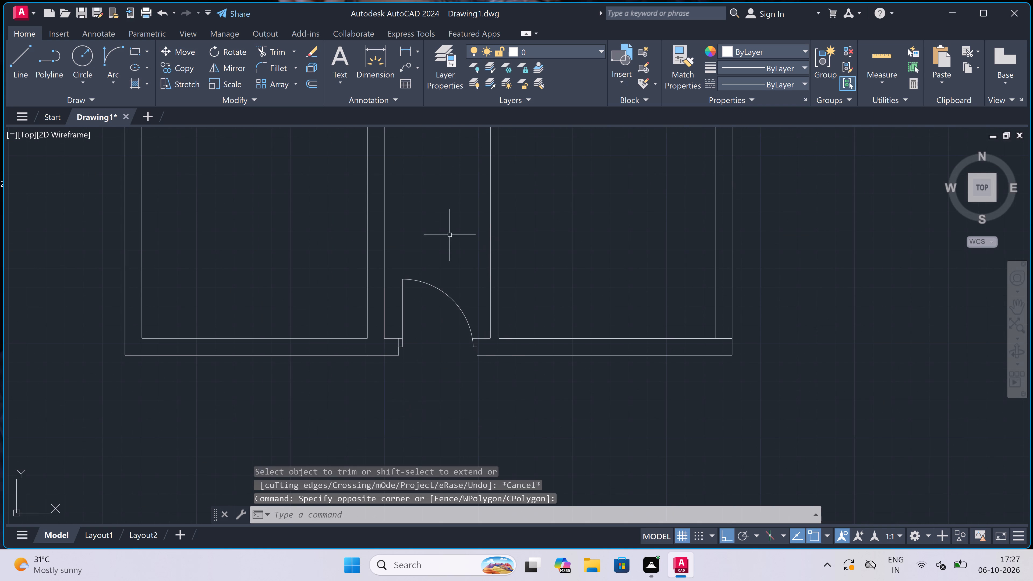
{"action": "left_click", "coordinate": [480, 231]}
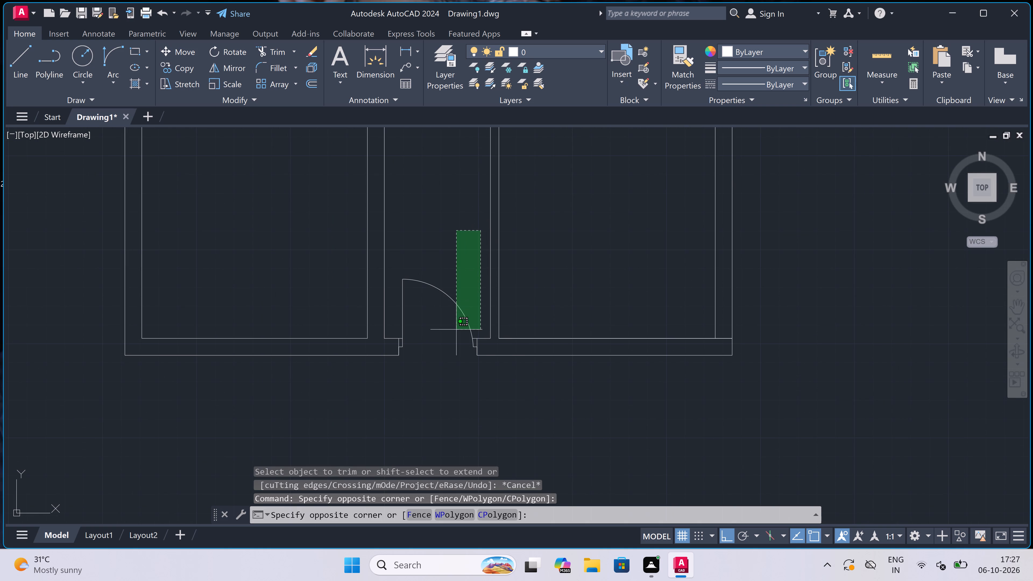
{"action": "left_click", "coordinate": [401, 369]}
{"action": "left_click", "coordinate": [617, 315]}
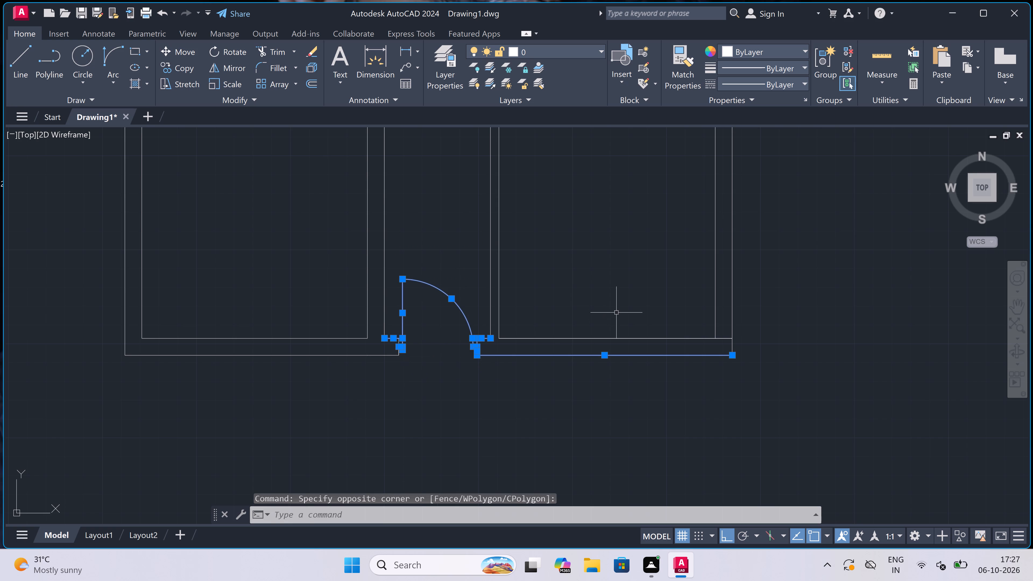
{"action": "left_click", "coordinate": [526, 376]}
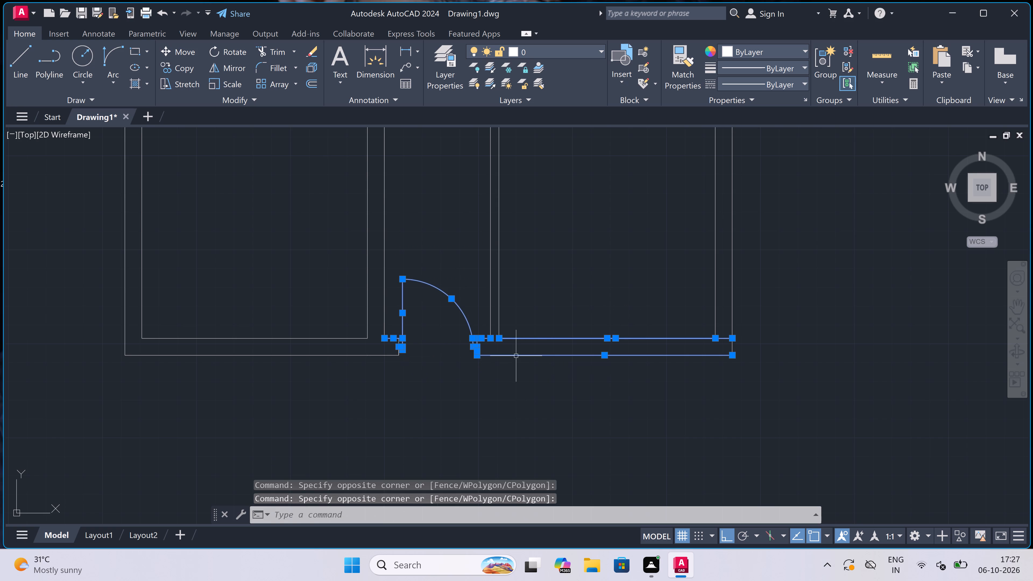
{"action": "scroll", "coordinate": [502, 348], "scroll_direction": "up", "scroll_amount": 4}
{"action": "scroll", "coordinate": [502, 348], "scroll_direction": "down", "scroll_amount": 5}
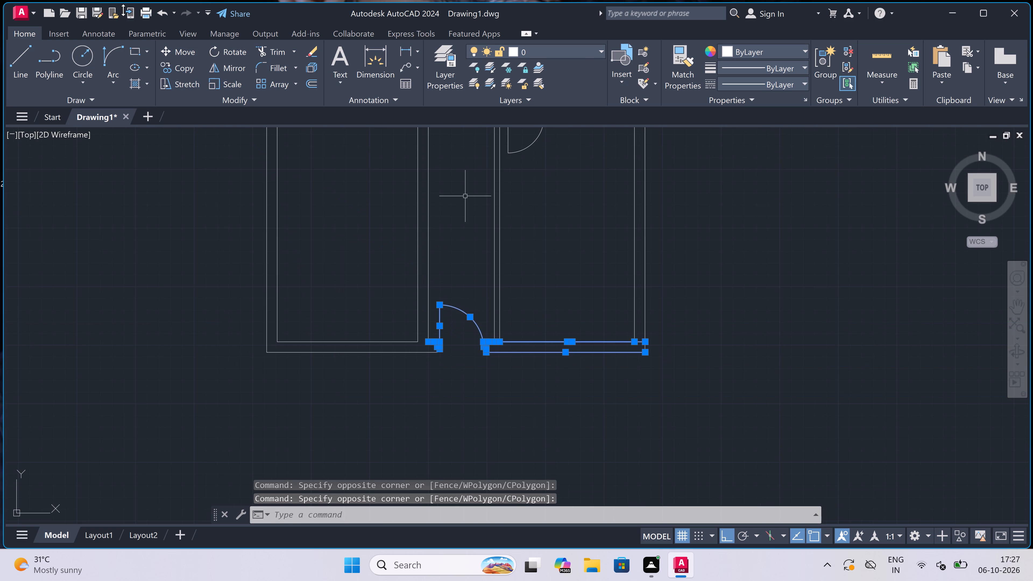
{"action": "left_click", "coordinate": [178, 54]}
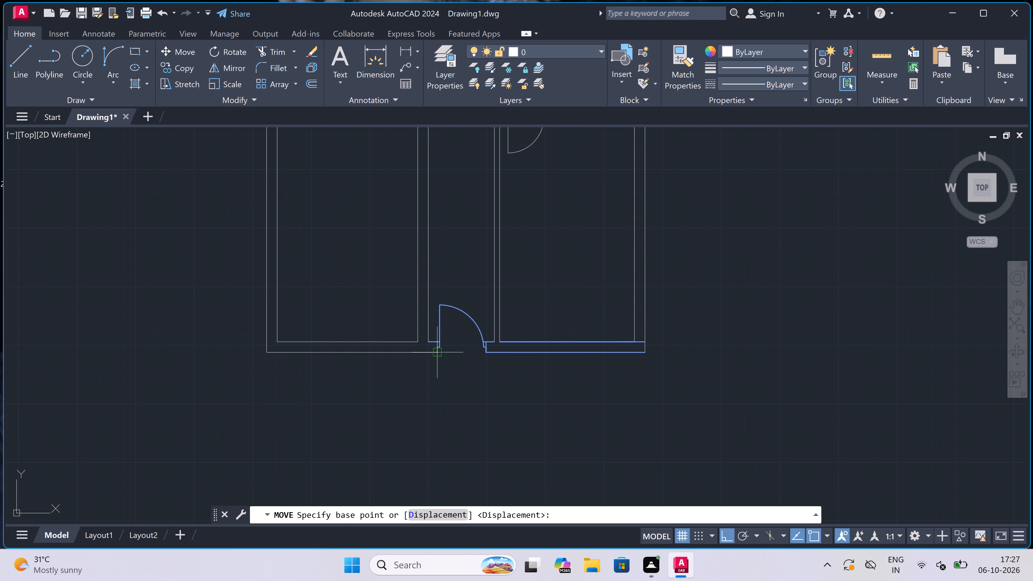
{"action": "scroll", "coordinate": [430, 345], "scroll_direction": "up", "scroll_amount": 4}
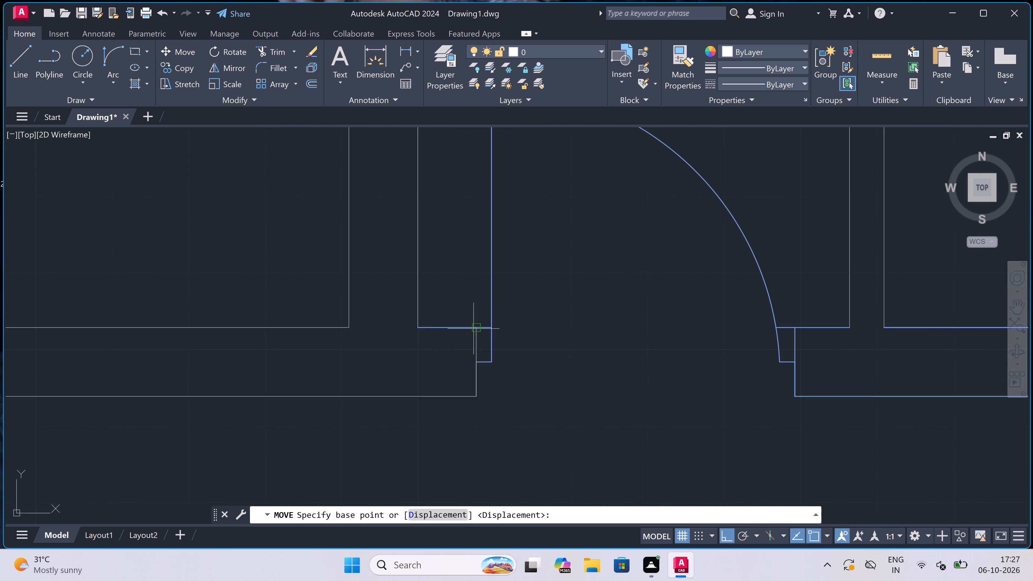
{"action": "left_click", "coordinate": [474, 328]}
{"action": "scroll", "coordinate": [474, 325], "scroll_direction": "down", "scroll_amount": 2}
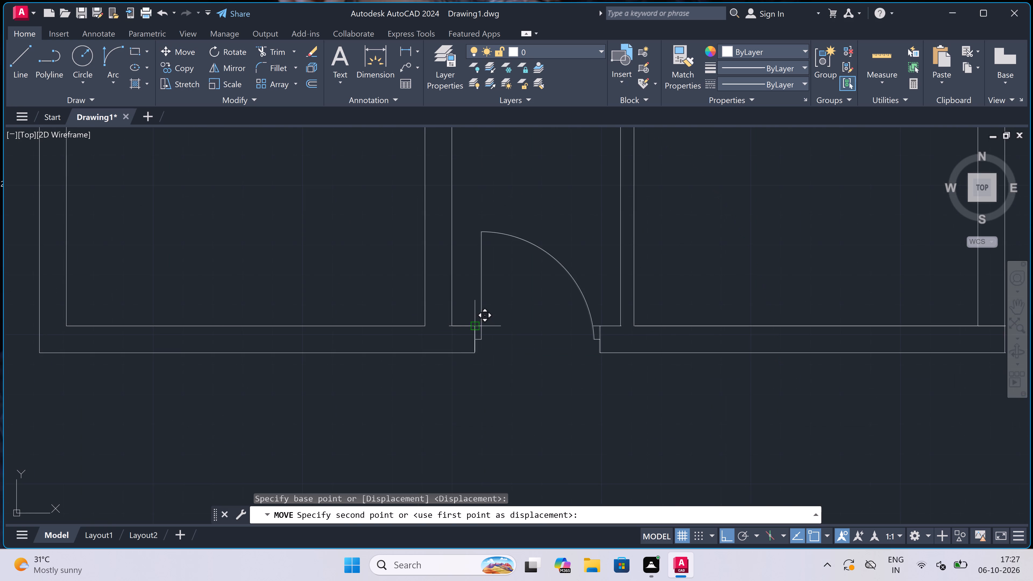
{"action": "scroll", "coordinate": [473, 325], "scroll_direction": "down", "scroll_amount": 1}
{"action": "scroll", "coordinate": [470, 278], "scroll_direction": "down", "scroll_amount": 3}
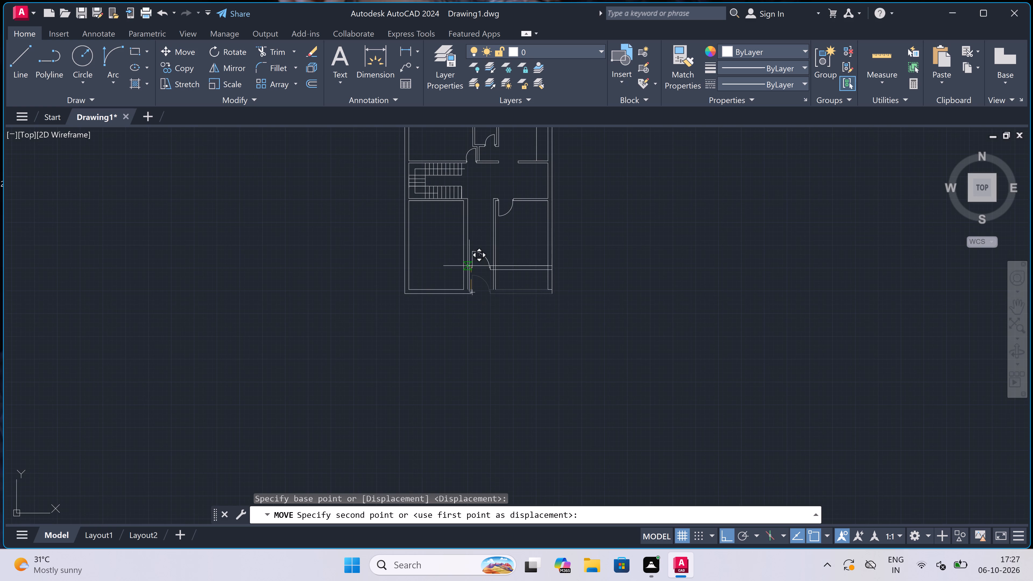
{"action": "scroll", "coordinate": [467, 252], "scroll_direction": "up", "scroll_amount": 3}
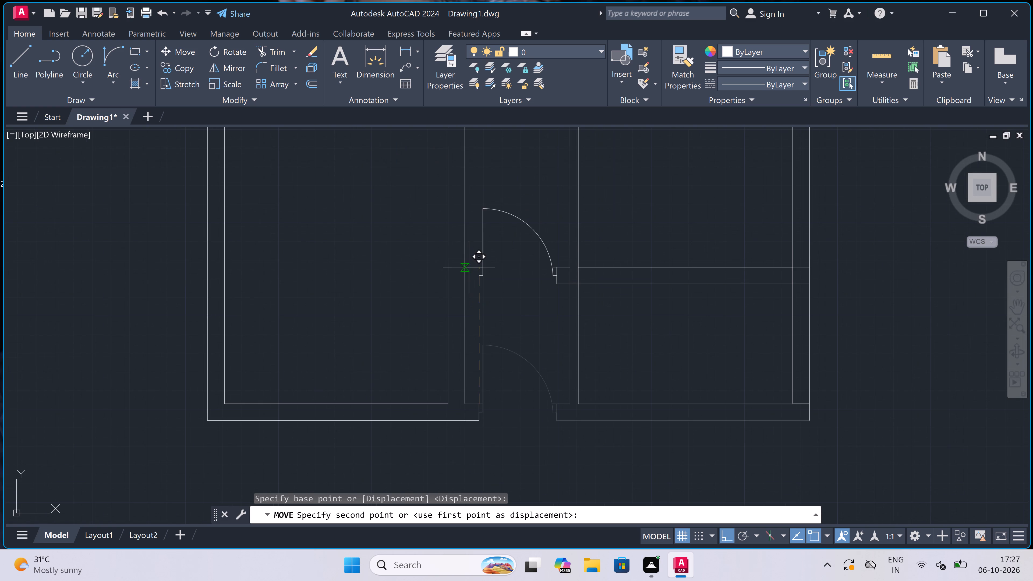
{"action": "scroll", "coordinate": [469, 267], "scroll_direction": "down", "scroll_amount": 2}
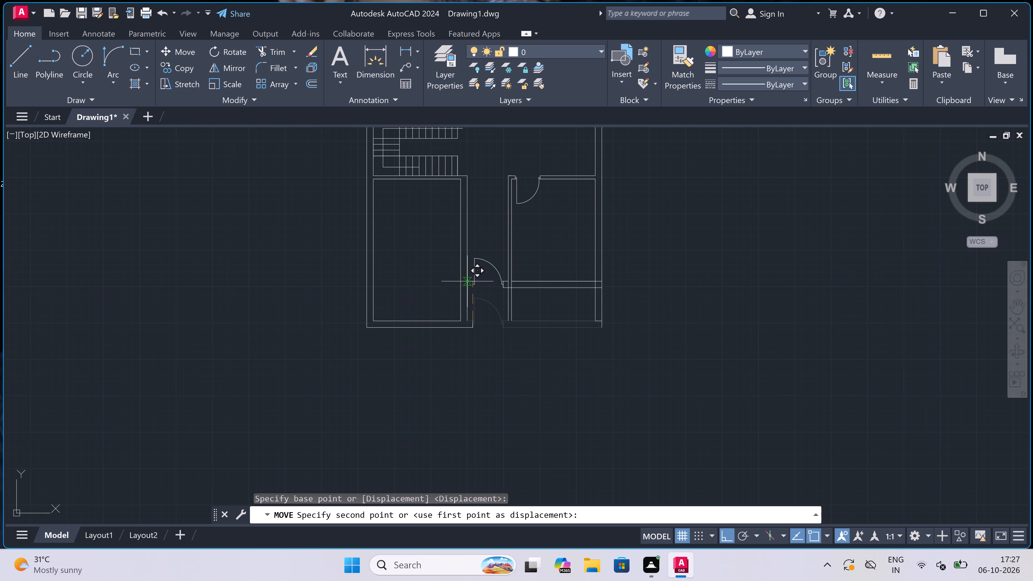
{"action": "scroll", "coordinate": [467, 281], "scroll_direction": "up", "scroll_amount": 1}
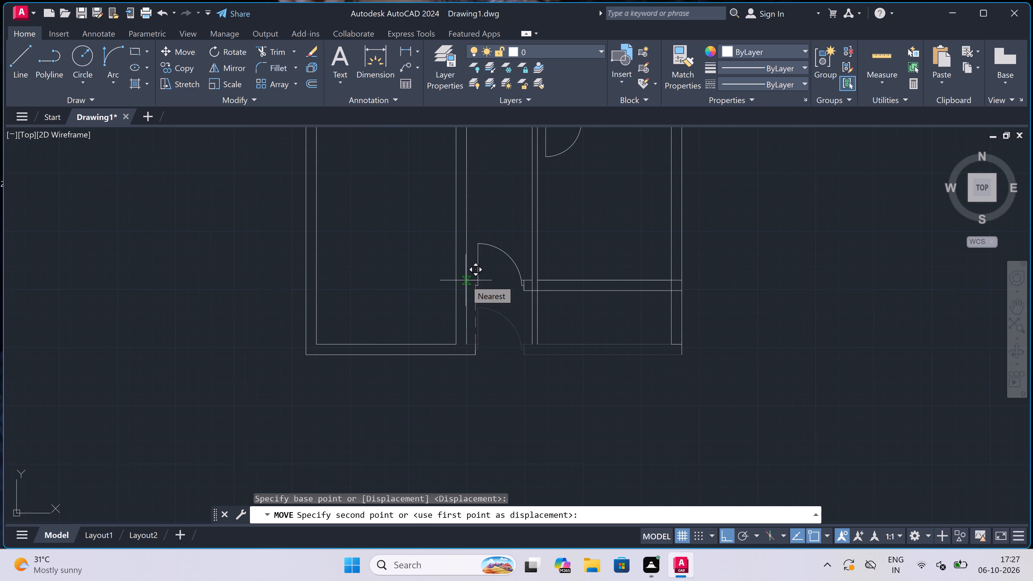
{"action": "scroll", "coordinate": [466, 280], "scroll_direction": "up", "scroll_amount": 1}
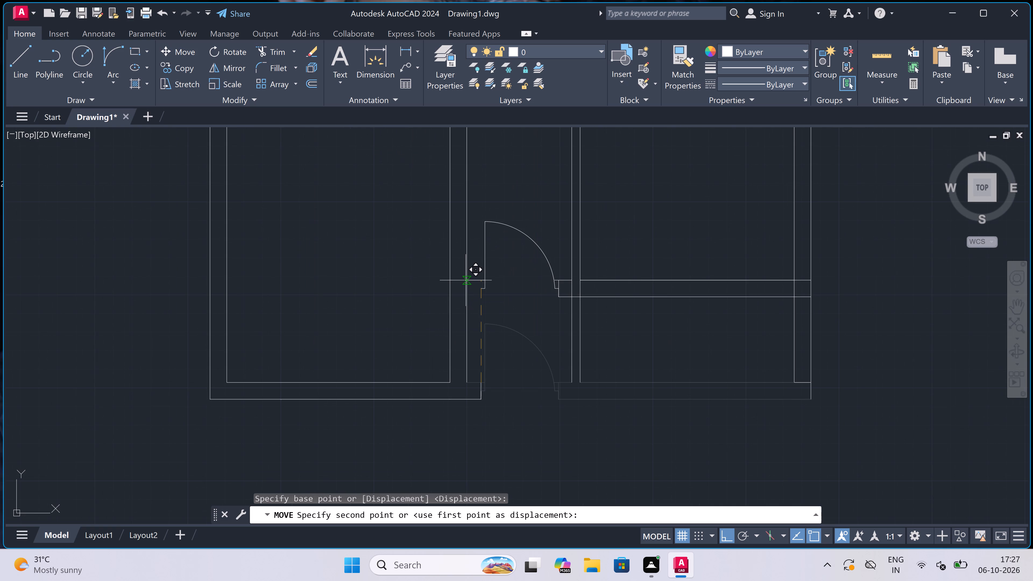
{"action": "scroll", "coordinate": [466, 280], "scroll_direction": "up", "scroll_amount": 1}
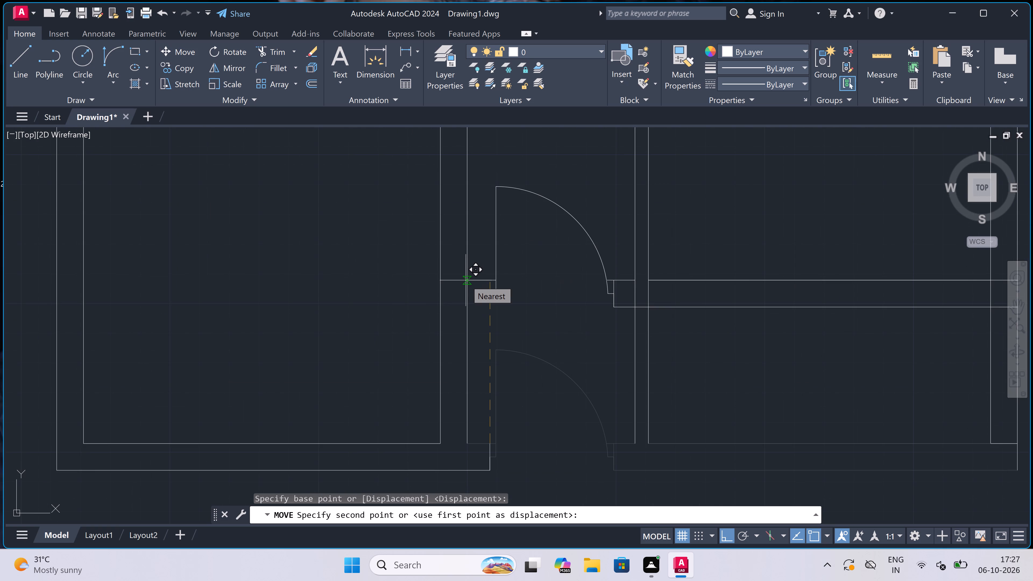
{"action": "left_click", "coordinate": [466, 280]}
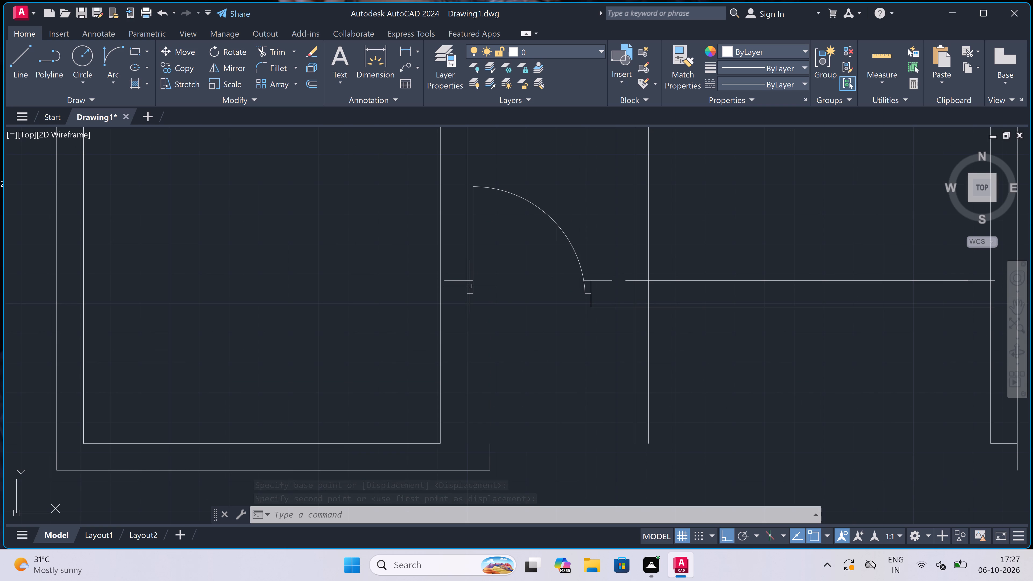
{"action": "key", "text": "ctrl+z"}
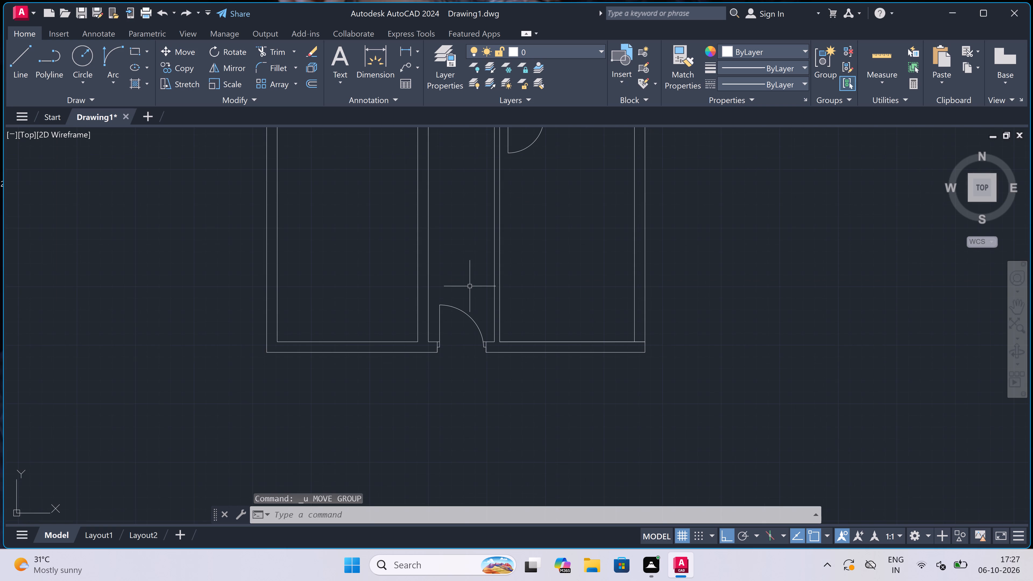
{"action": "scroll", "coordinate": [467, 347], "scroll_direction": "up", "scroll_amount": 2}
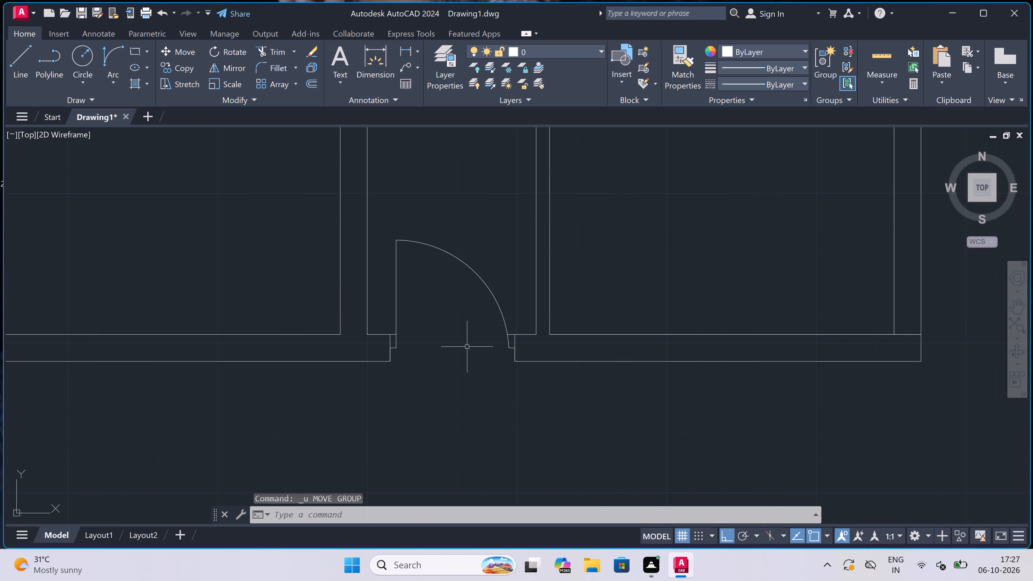
Erase the entrance door's swing arc at the bottom of the corridor.
{"action": "type", "text": "tr"}
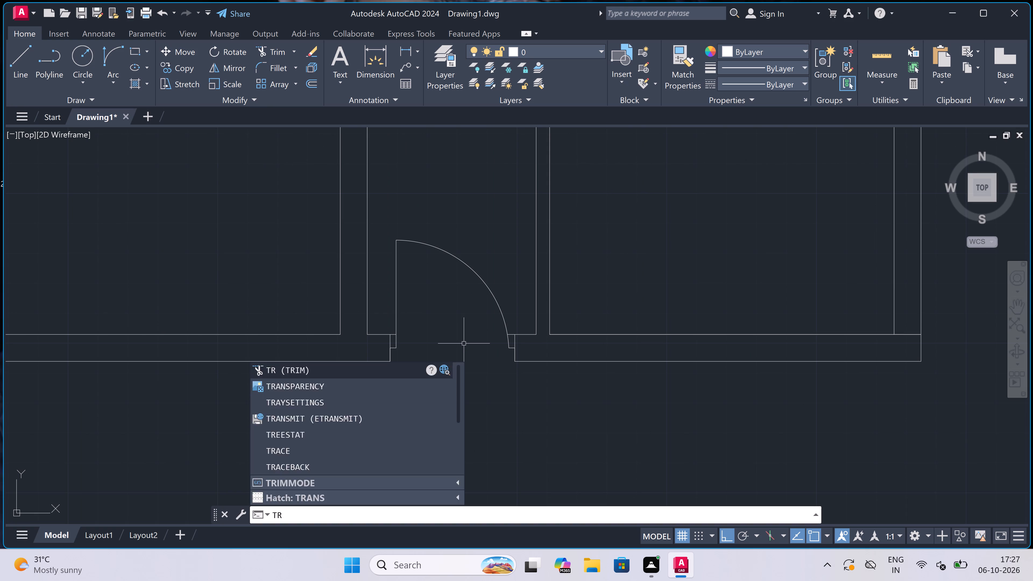
{"action": "key", "text": "Escape"}
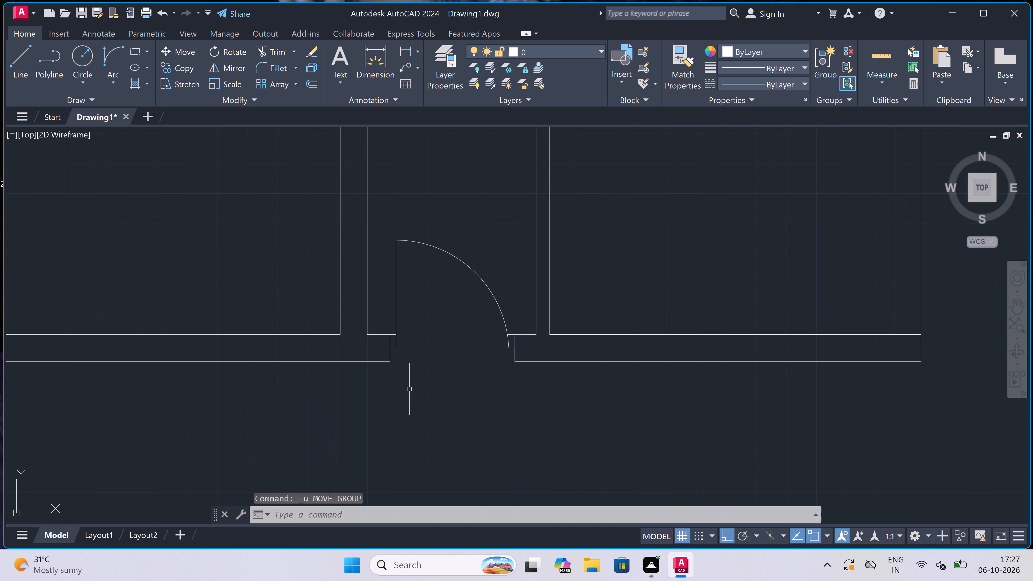
{"action": "left_click", "coordinate": [484, 215]}
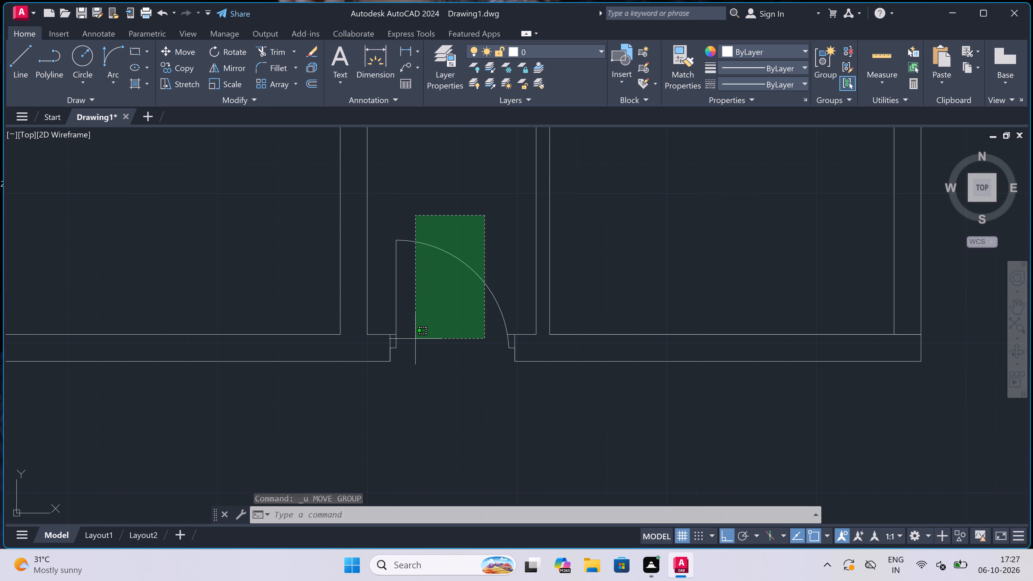
{"action": "left_click", "coordinate": [397, 370]}
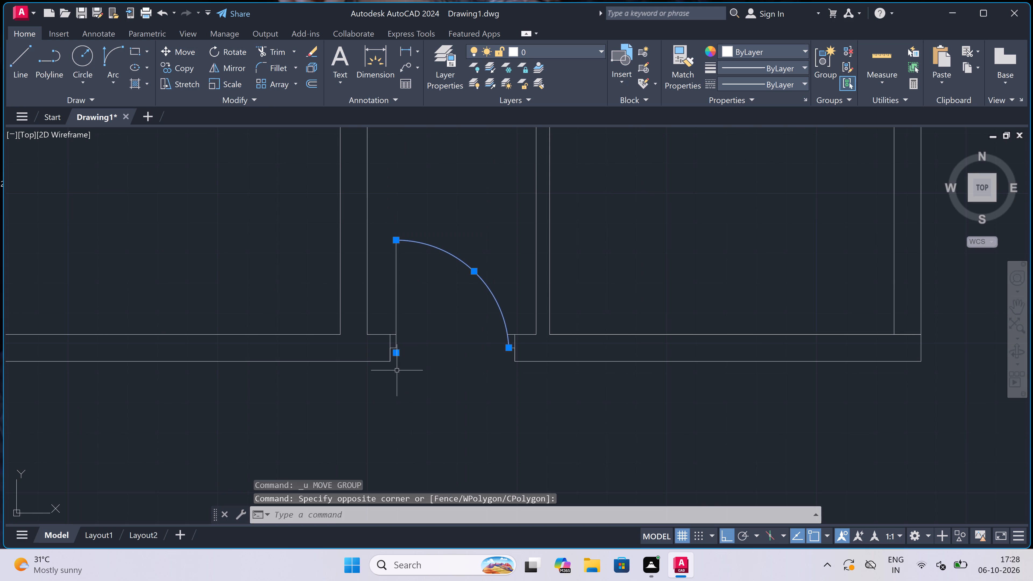
{"action": "key", "text": "Delete"}
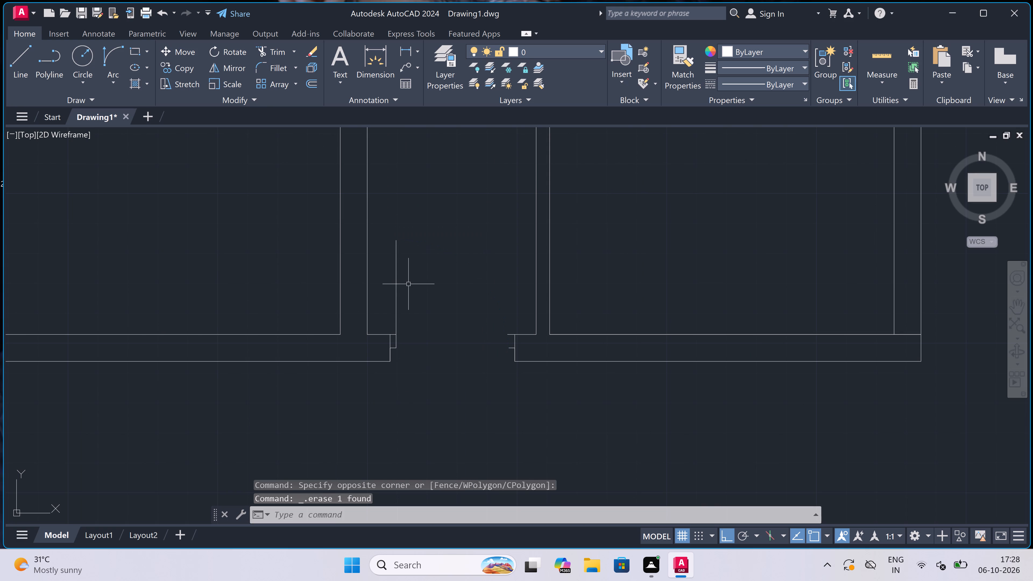
Trim away the entrance door's leaf line and the jamb lines on both sides of the opening.
{"action": "type", "text": "tr"}
{"action": "key", "text": "space"}
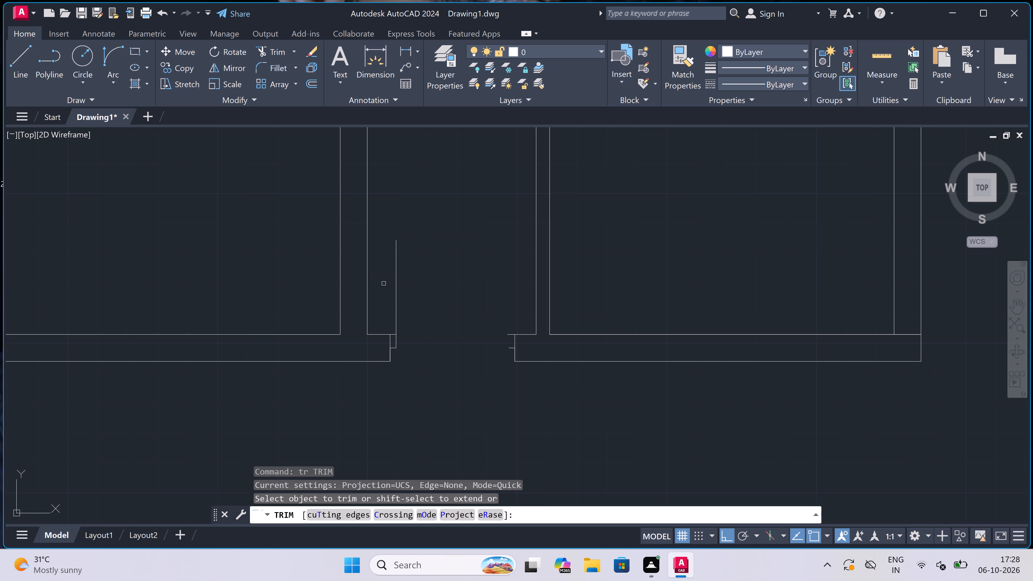
{"action": "left_click", "coordinate": [384, 284]}
{"action": "left_click", "coordinate": [415, 327]}
{"action": "scroll", "coordinate": [495, 341], "scroll_direction": "up", "scroll_amount": 1}
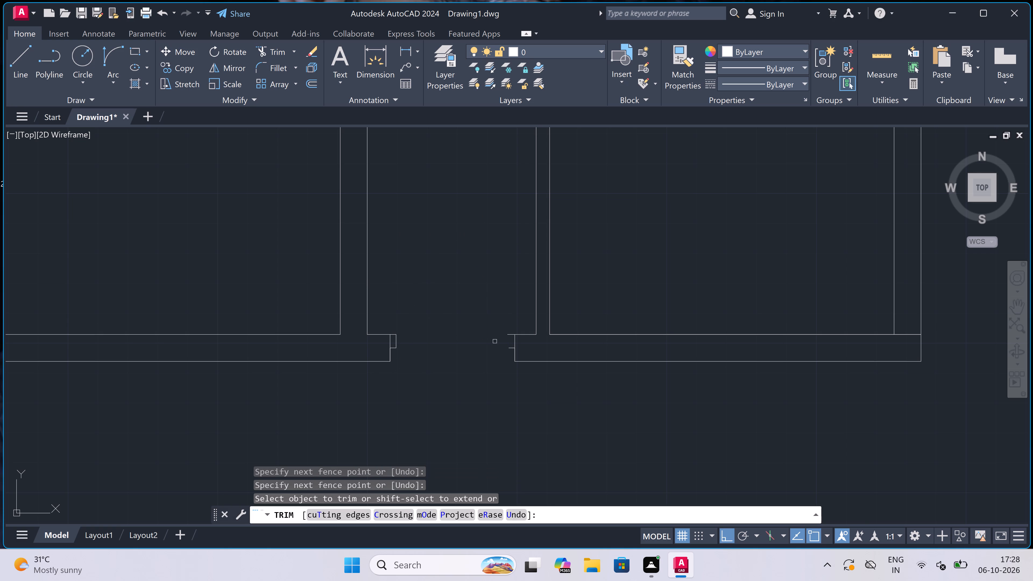
{"action": "scroll", "coordinate": [495, 341], "scroll_direction": "up", "scroll_amount": 1}
{"action": "left_click", "coordinate": [594, 342]}
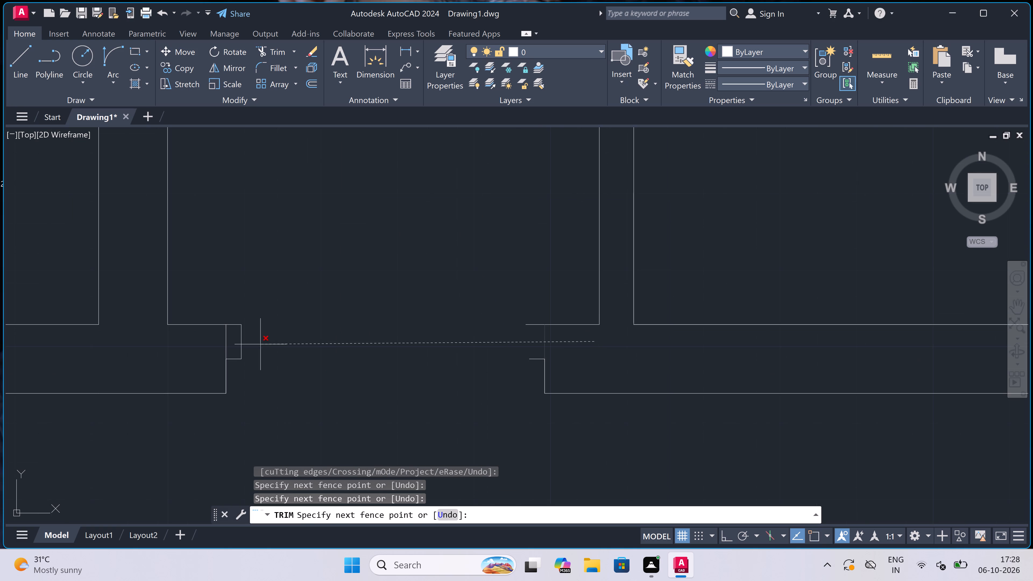
{"action": "left_click", "coordinate": [143, 363]}
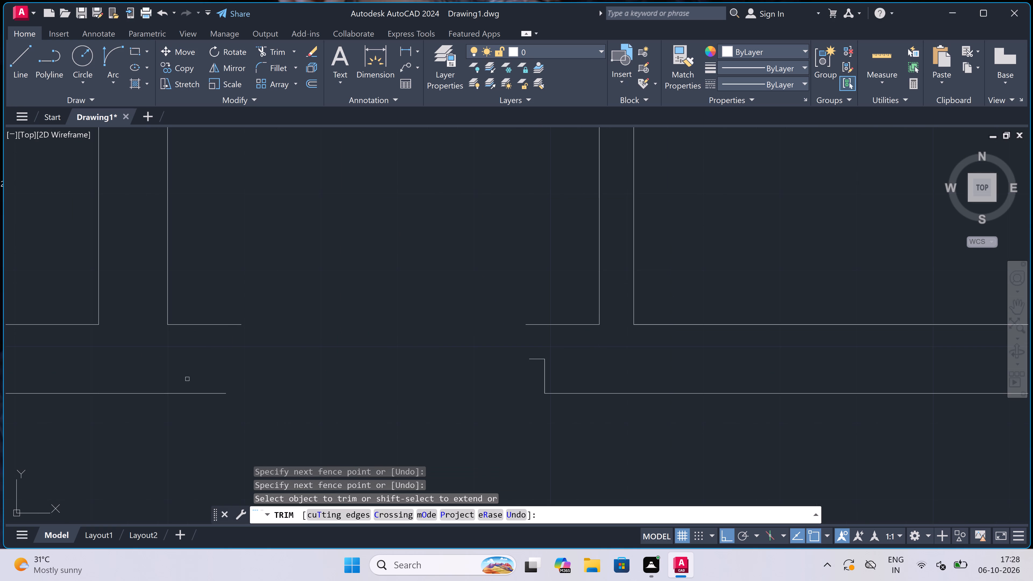
{"action": "left_click_drag", "start_coordinate": [552, 385], "coordinate": [547, 385]}
{"action": "left_click", "coordinate": [518, 385]}
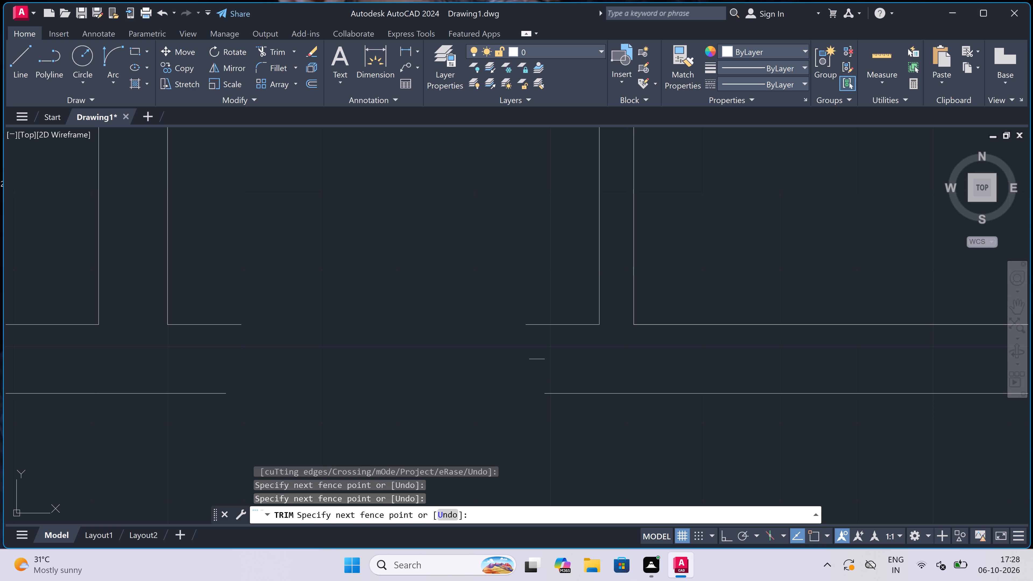
{"action": "left_click", "coordinate": [538, 378]}
{"action": "left_click", "coordinate": [537, 350]}
{"action": "scroll", "coordinate": [538, 350], "scroll_direction": "down", "scroll_amount": 5}
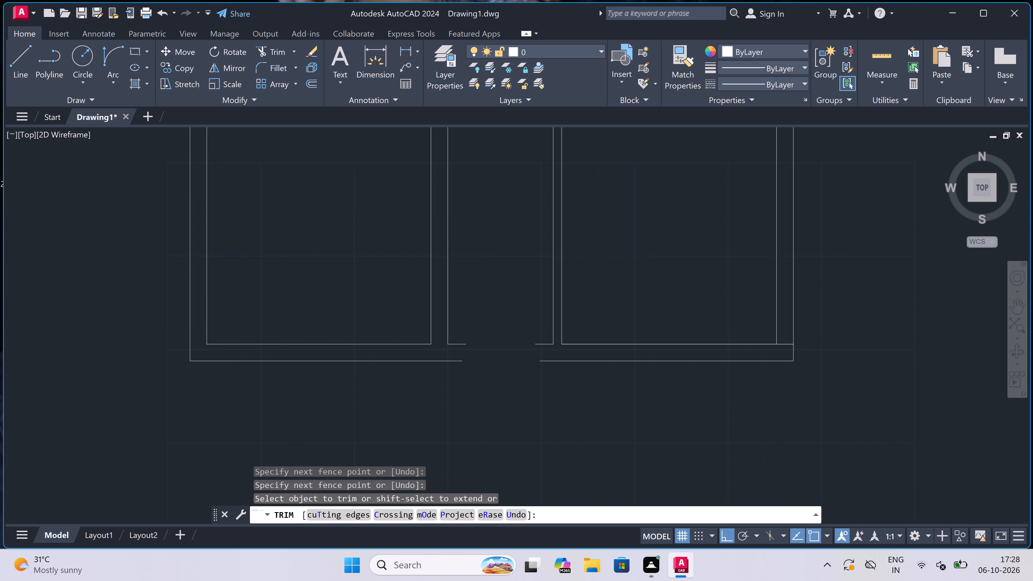
{"action": "key", "text": "Escape"}
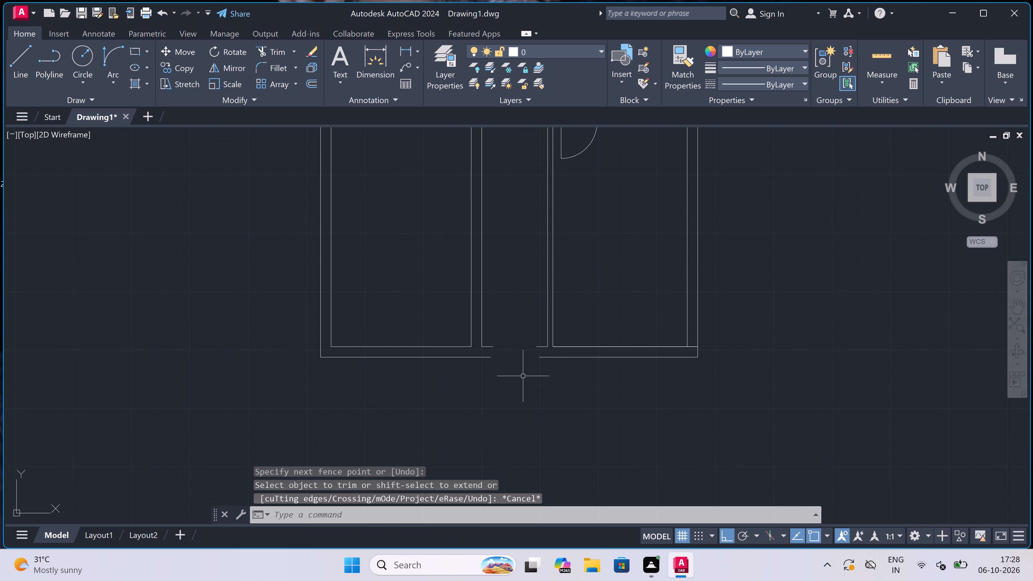
Extend the bottom wall's inner and outer lines across the former entrance opening to close it.
{"action": "key", "text": "e"}
{"action": "key", "text": "x"}
{"action": "key", "text": "space"}
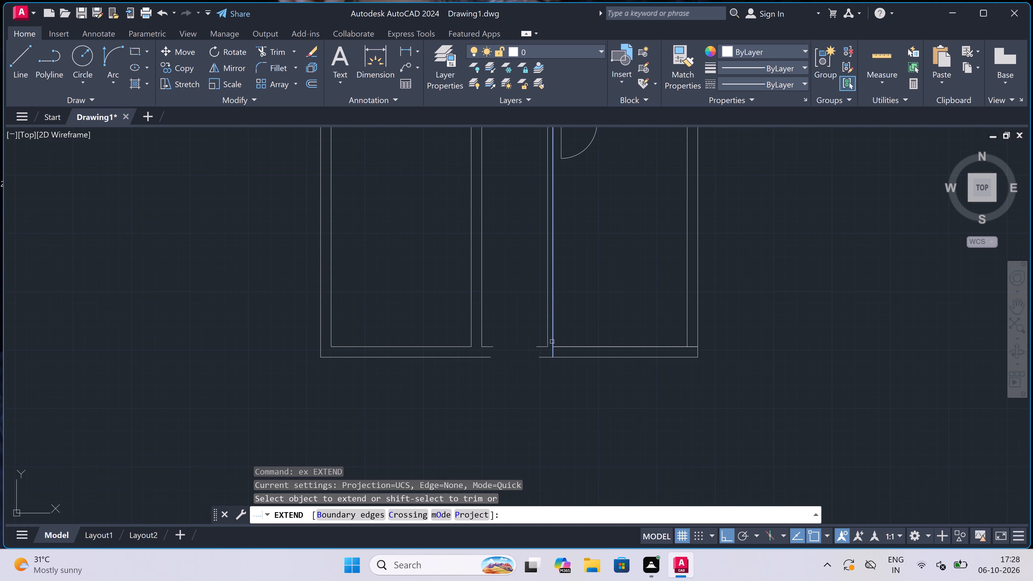
{"action": "left_click", "coordinate": [491, 336]}
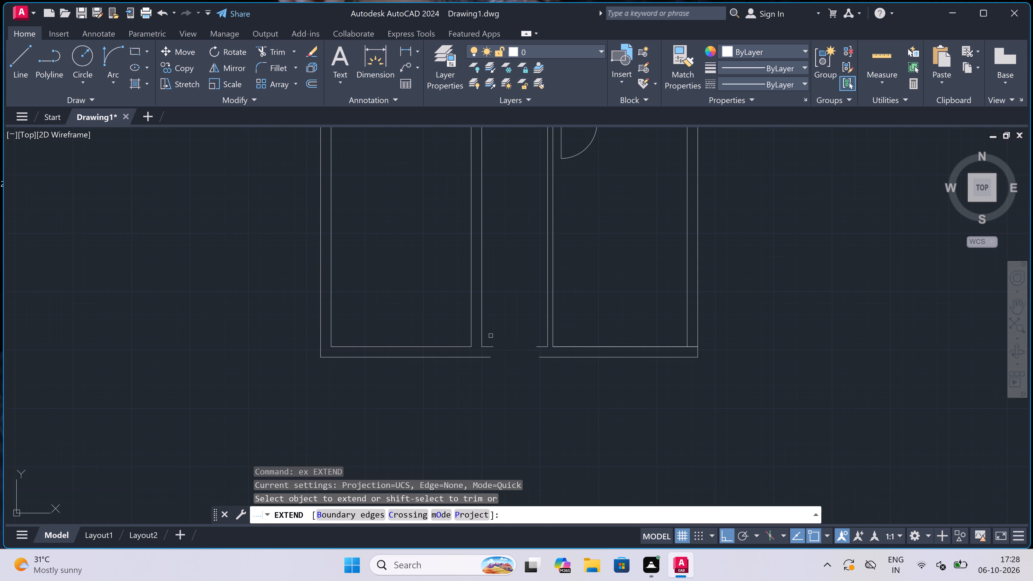
{"action": "left_click", "coordinate": [487, 385]}
{"action": "key", "text": "Escape"}
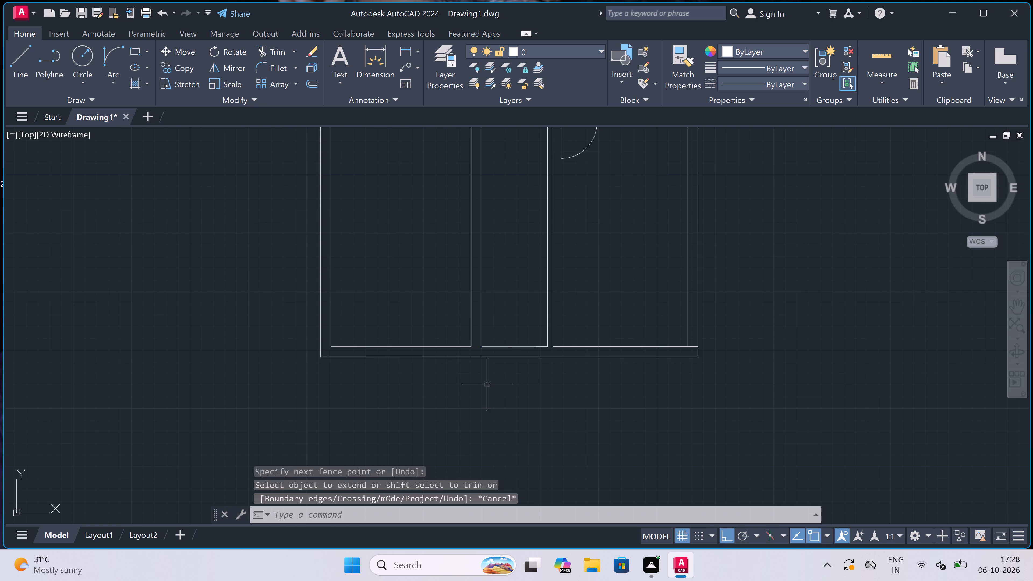
Draw a 9" thick horizontal wall from the corridor's left wall across to the right outer wall's inner line, above the bottom wall.
{"action": "scroll", "coordinate": [508, 357], "scroll_direction": "down", "scroll_amount": 2}
{"action": "scroll", "coordinate": [509, 345], "scroll_direction": "up", "scroll_amount": 3}
{"action": "scroll", "coordinate": [509, 345], "scroll_direction": "down", "scroll_amount": 3}
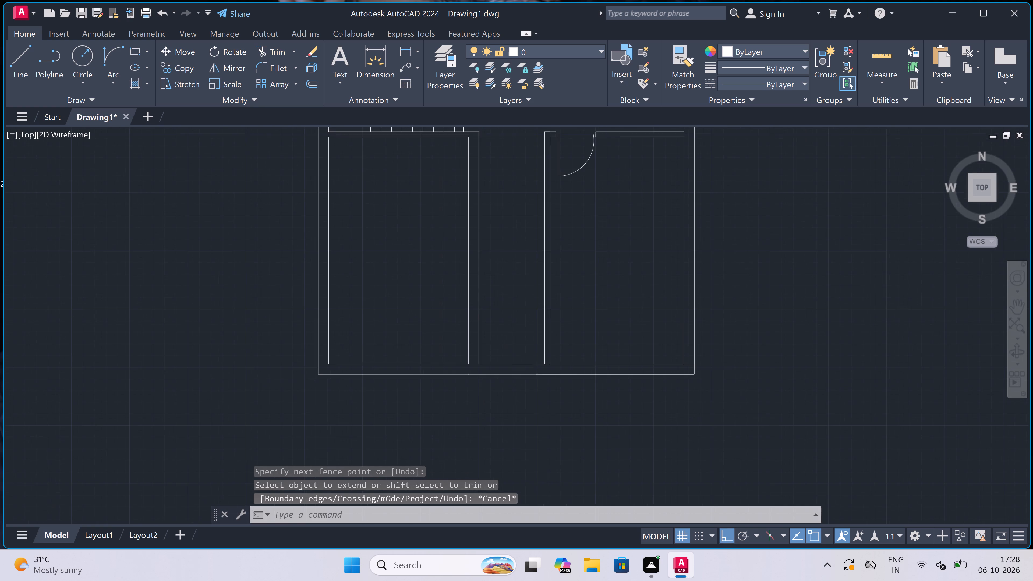
{"action": "scroll", "coordinate": [515, 323], "scroll_direction": "up", "scroll_amount": 2}
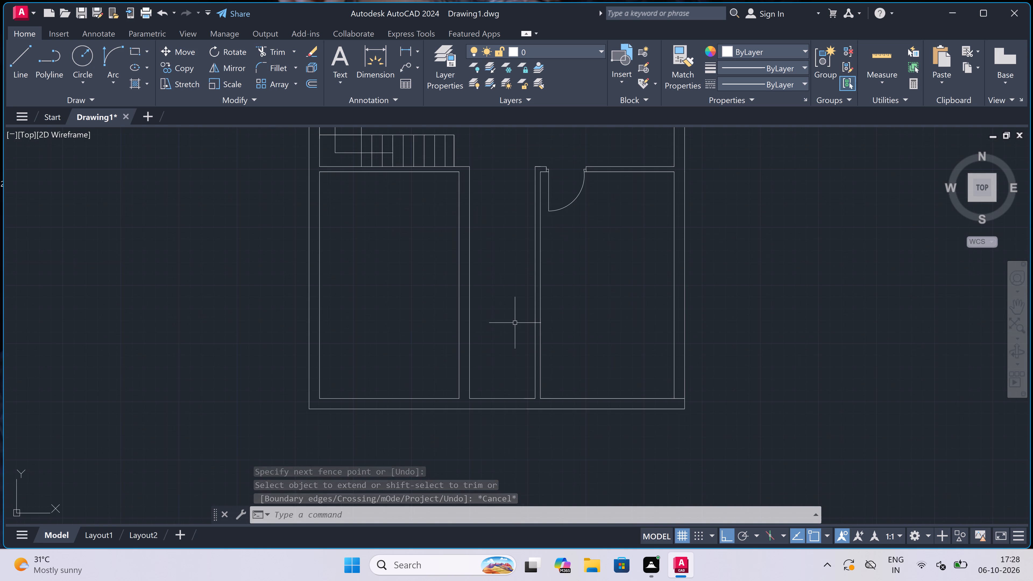
{"action": "type", "text": "l"}
{"action": "key", "text": "space"}
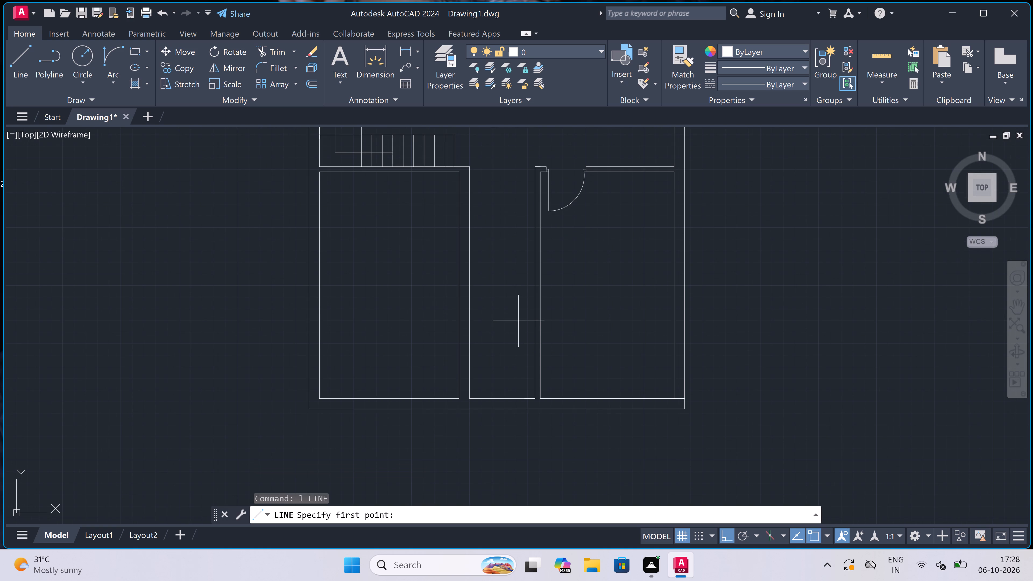
{"action": "left_click", "coordinate": [471, 330]}
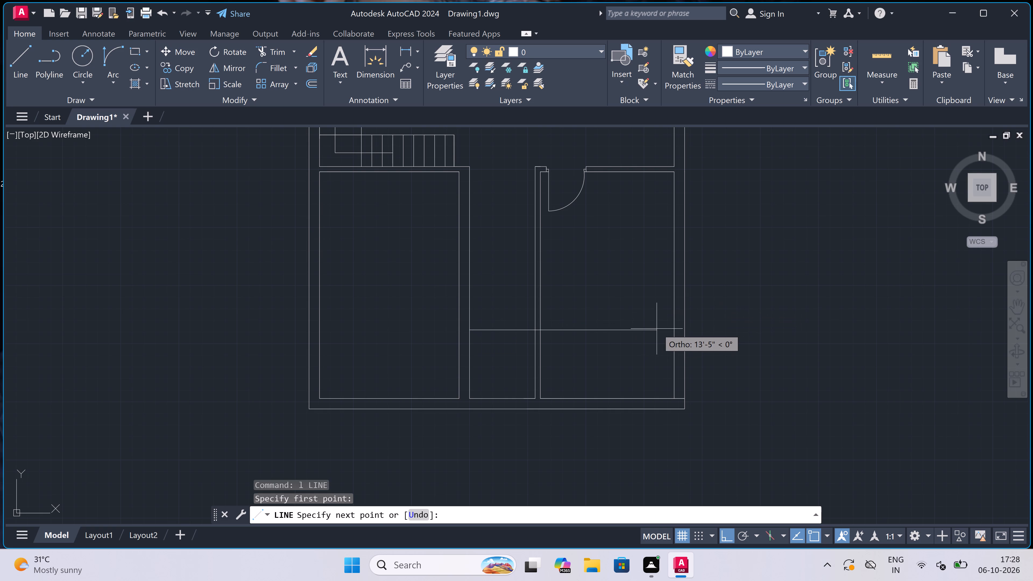
{"action": "left_click", "coordinate": [671, 327]}
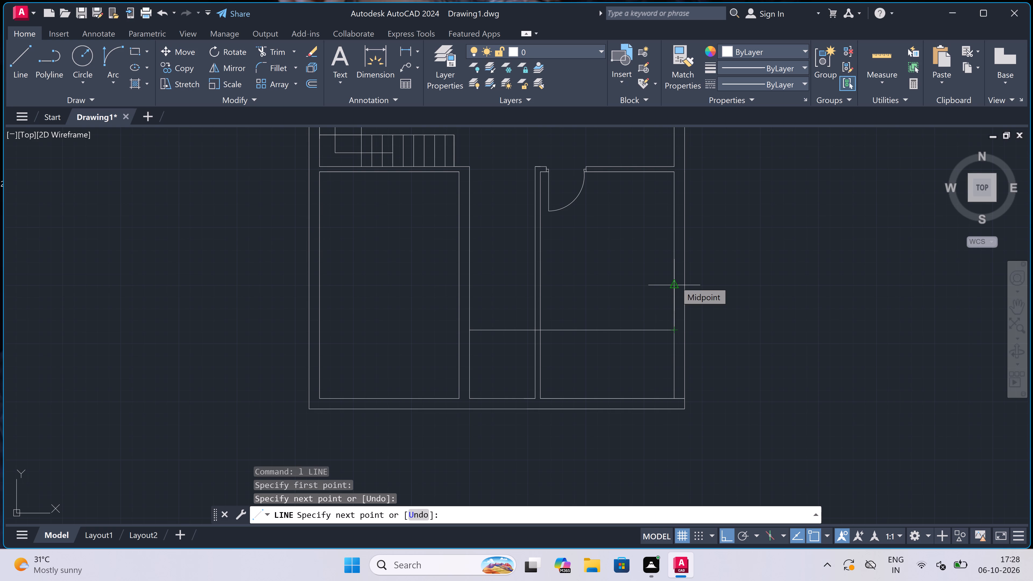
{"action": "type", "text": "9\""}
{"action": "key", "text": "space"}
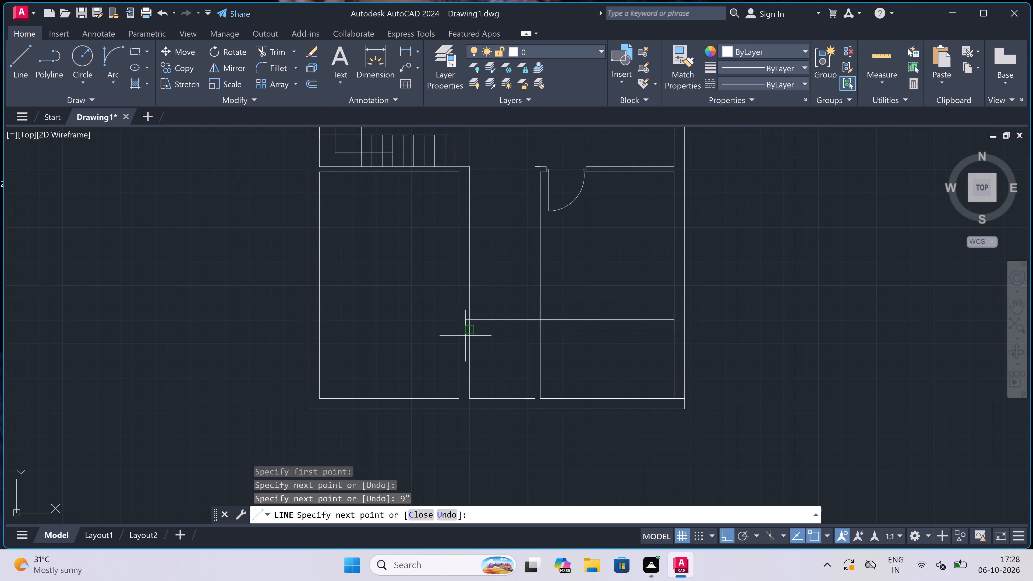
{"action": "left_click", "coordinate": [471, 315]}
{"action": "key", "text": "Escape"}
Draw a short line across the bottom wall, continuing the corridor's left wall line down to the outer line.
{"action": "scroll", "coordinate": [472, 315], "scroll_direction": "up", "scroll_amount": 2}
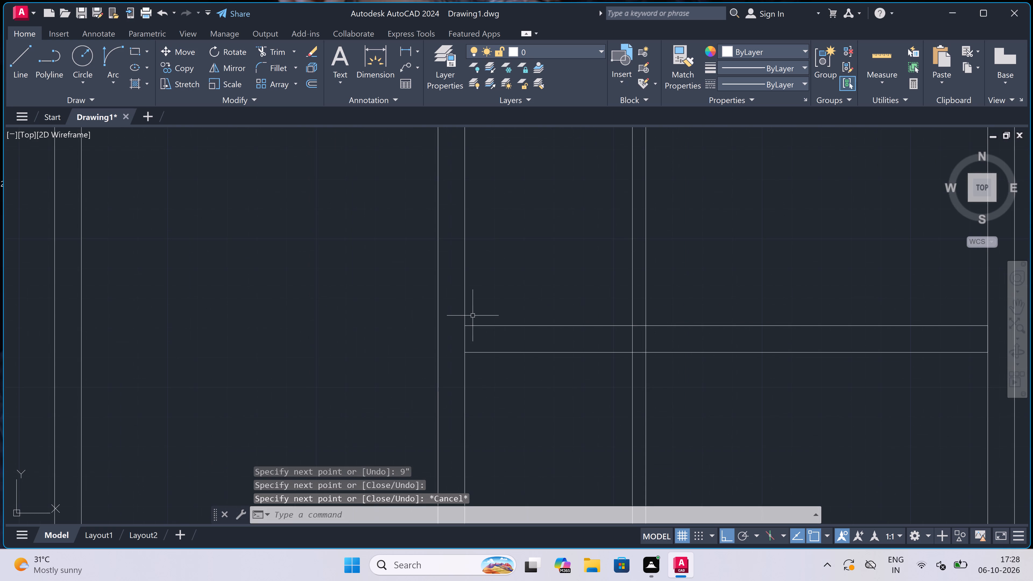
{"action": "scroll", "coordinate": [473, 316], "scroll_direction": "down", "scroll_amount": 4}
{"action": "scroll", "coordinate": [473, 342], "scroll_direction": "up", "scroll_amount": 3}
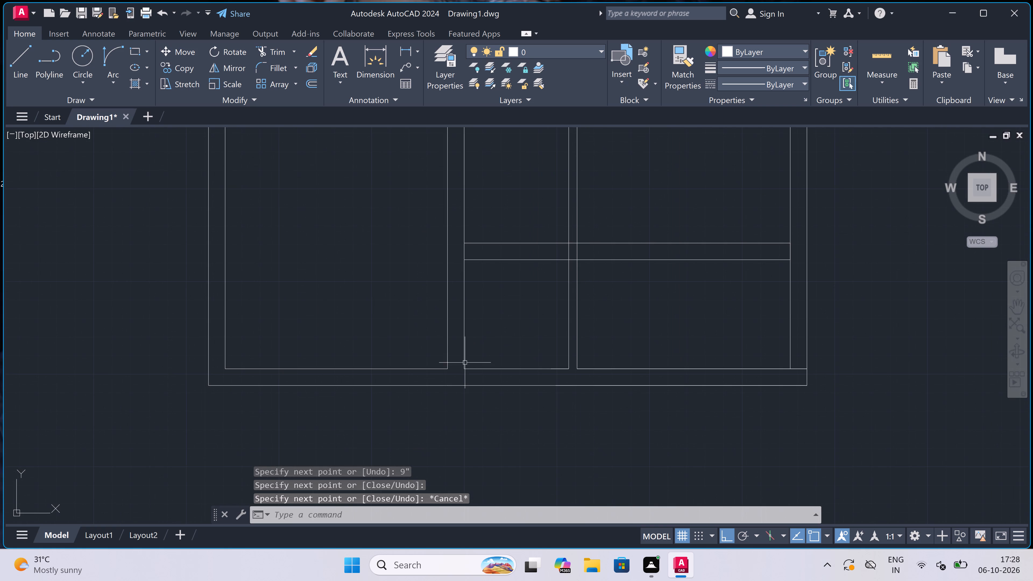
{"action": "key", "text": "space"}
{"action": "left_click", "coordinate": [464, 367]}
{"action": "left_click", "coordinate": [461, 387]}
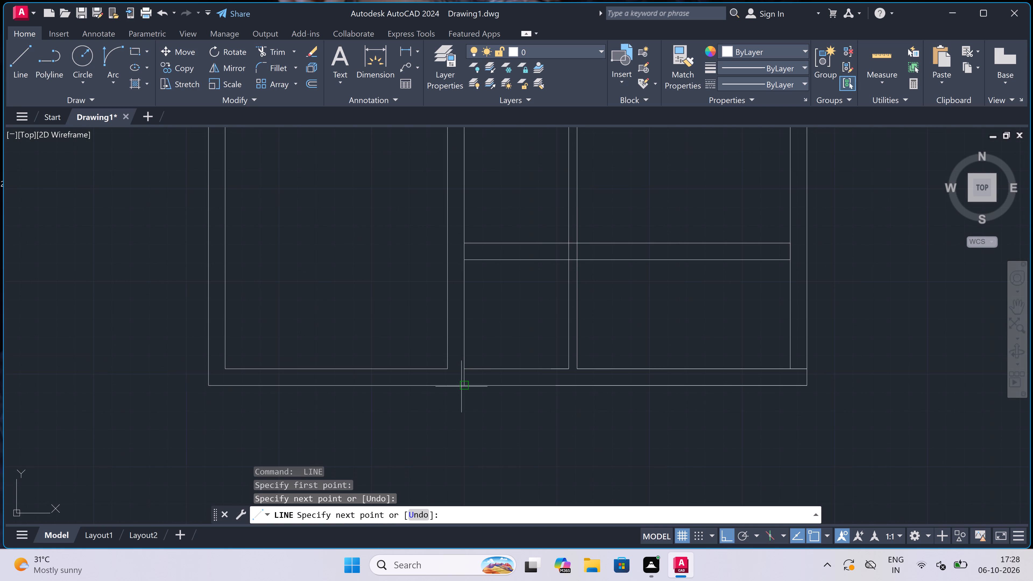
{"action": "key", "text": "Escape"}
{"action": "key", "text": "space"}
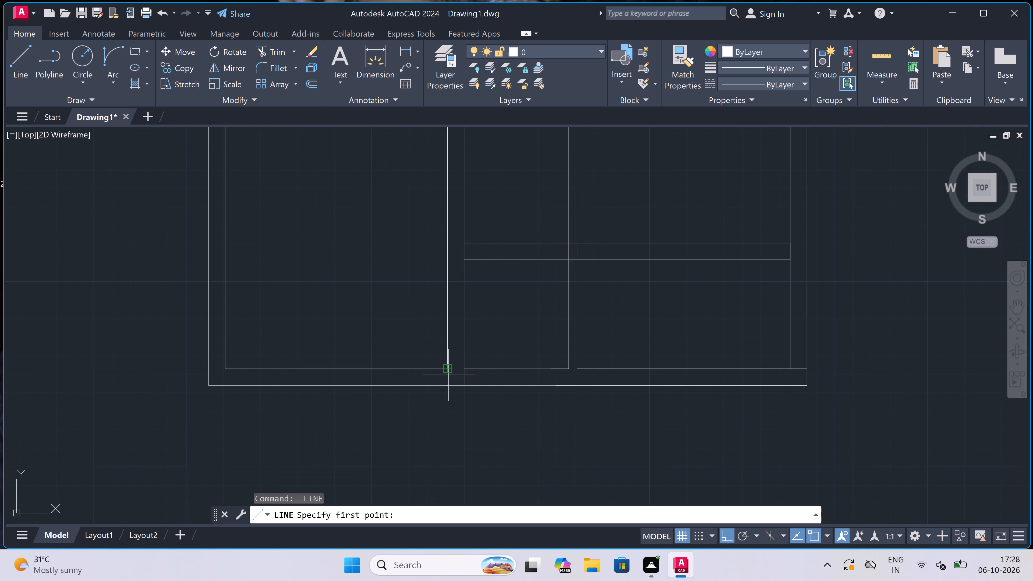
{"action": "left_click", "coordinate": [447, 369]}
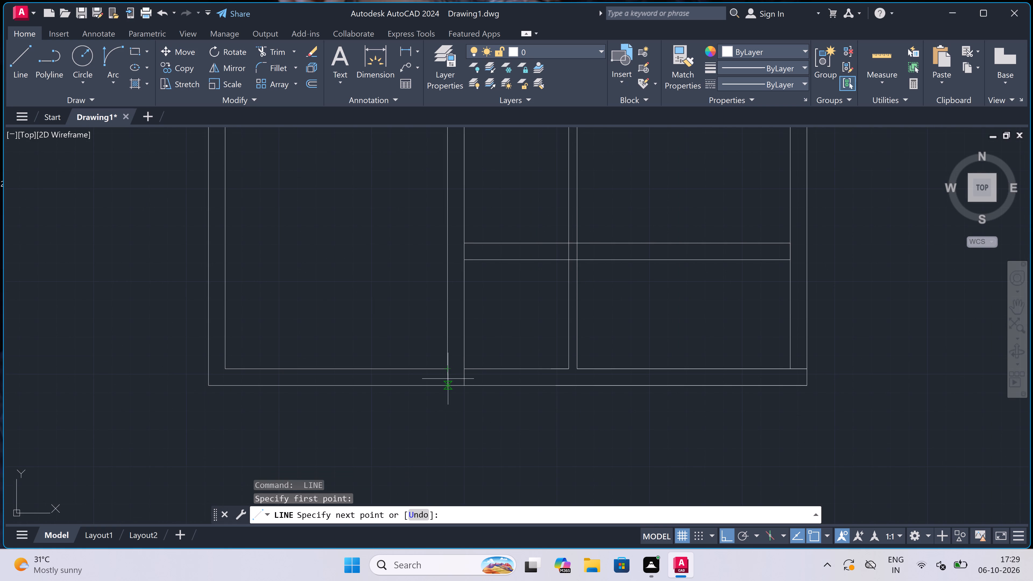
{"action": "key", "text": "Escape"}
Draw two vertical jamb lines across the lower-left room's bottom wall, one near each end.
{"action": "key", "text": "space"}
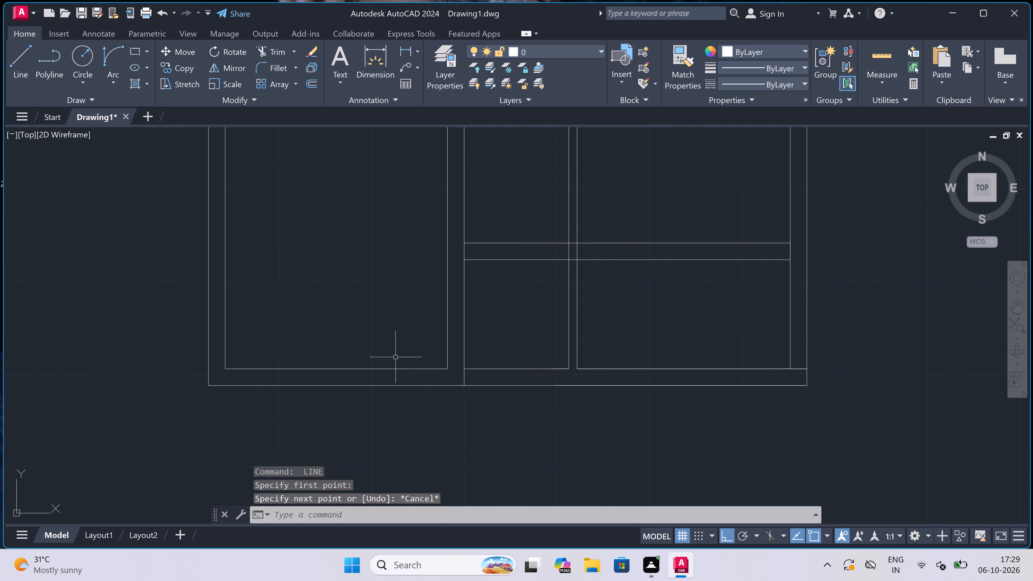
{"action": "left_click", "coordinate": [416, 365]}
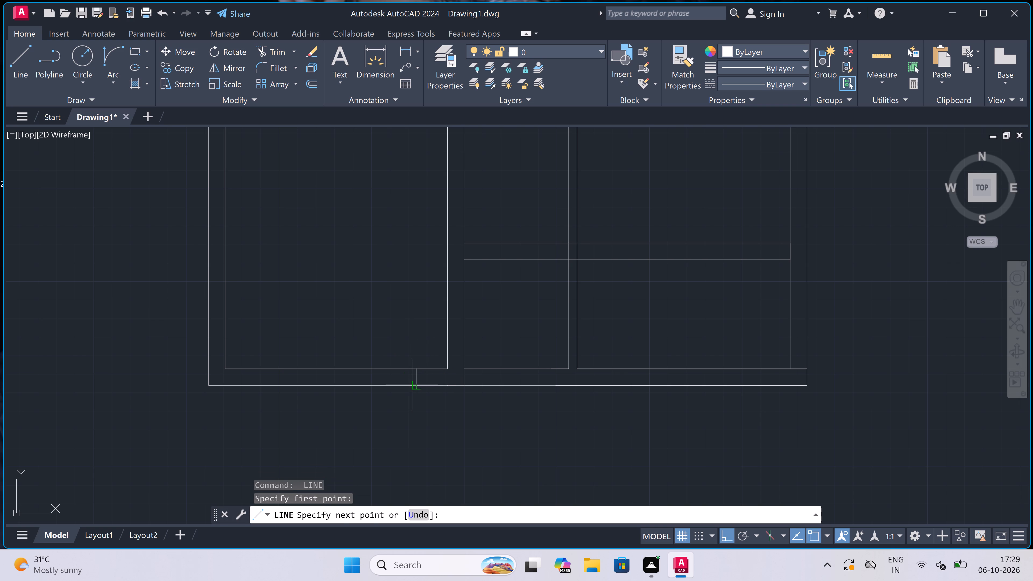
{"action": "left_click", "coordinate": [413, 384]}
{"action": "key", "text": "Escape"}
{"action": "key", "text": "space"}
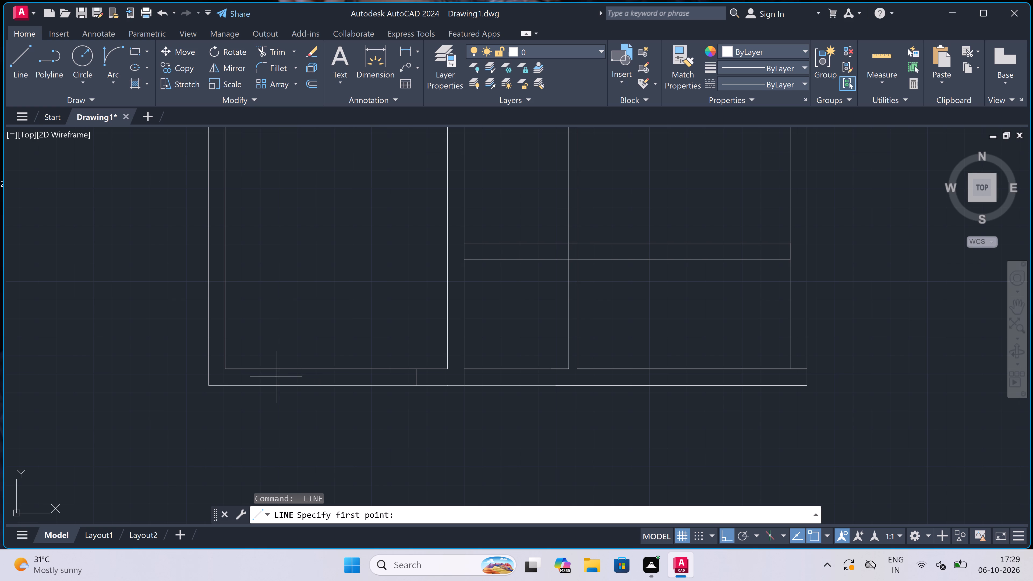
{"action": "left_click", "coordinate": [259, 369]}
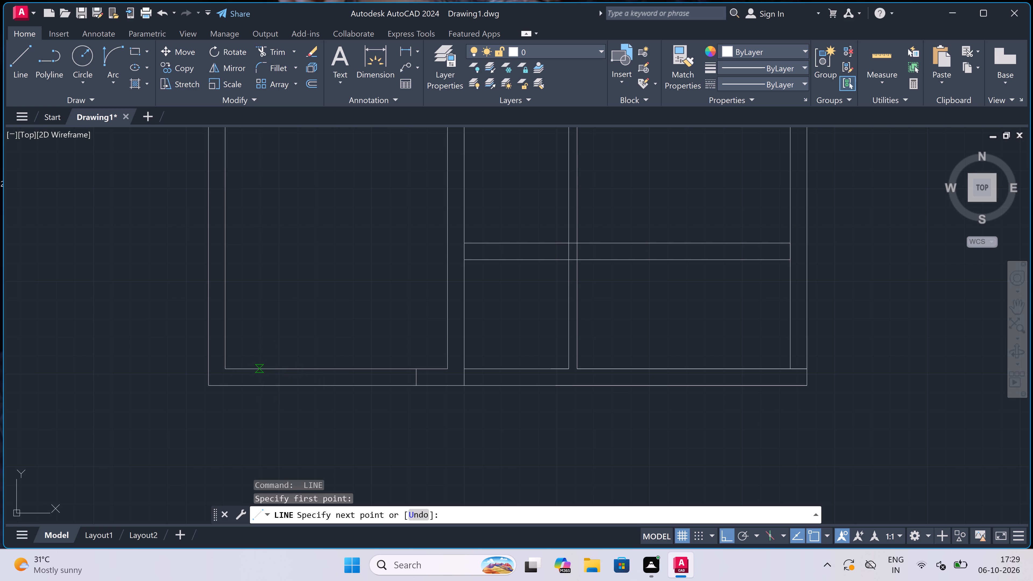
{"action": "left_click", "coordinate": [257, 386]}
{"action": "key", "text": "Escape"}
Trim the bottom wall's two lines between the new jamb lines to open the lower-left room.
{"action": "key", "text": "t"}
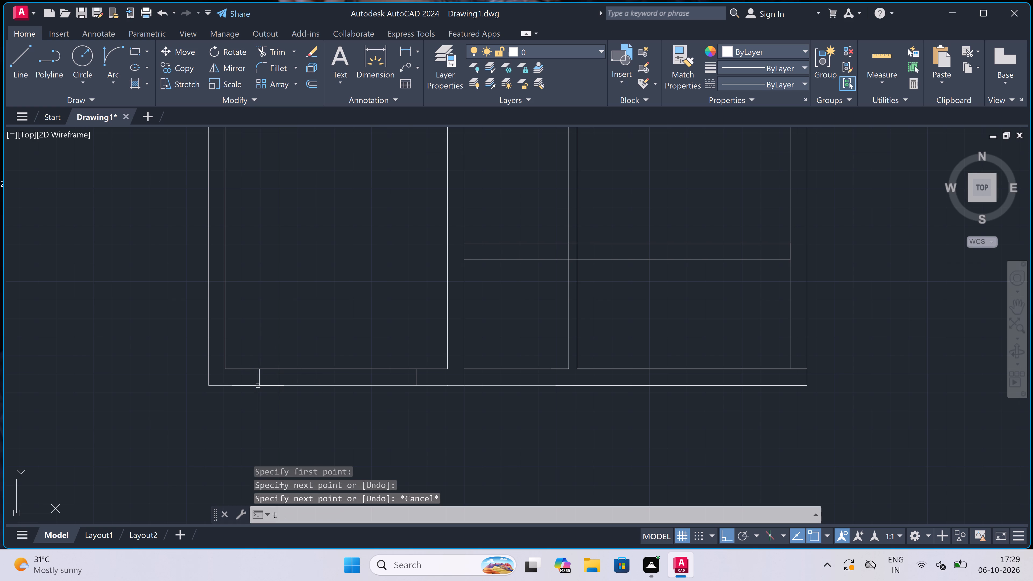
{"action": "key", "text": "r"}
{"action": "key", "text": "space"}
{"action": "left_click", "coordinate": [323, 339]}
{"action": "left_click", "coordinate": [330, 394]}
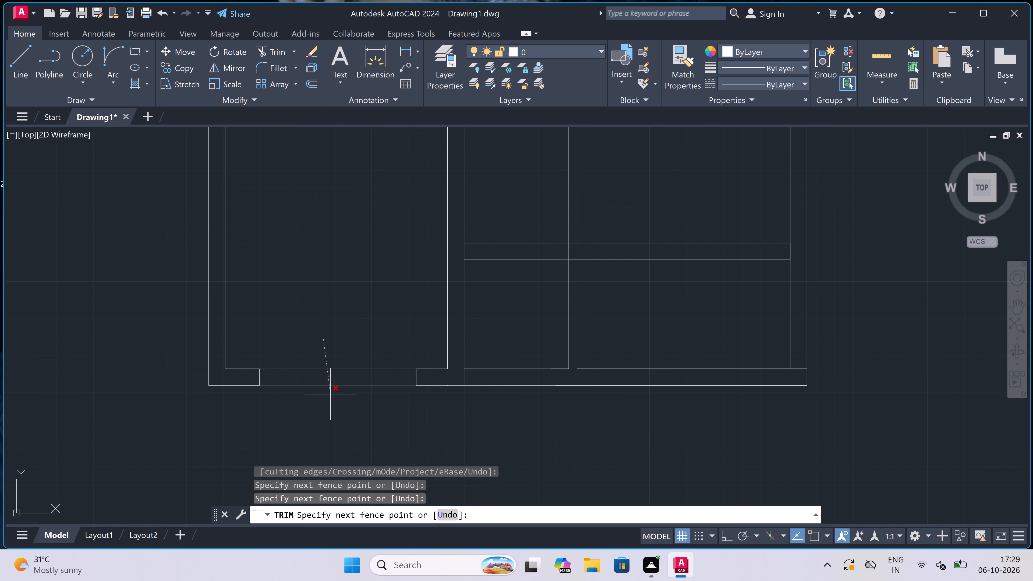
Trim the corridor's left wall line and both partition lines where they cross the new 9" horizontal wall.
{"action": "scroll", "coordinate": [464, 253], "scroll_direction": "up", "scroll_amount": 2}
{"action": "left_click", "coordinate": [464, 252]}
{"action": "scroll", "coordinate": [464, 252], "scroll_direction": "down", "scroll_amount": 5}
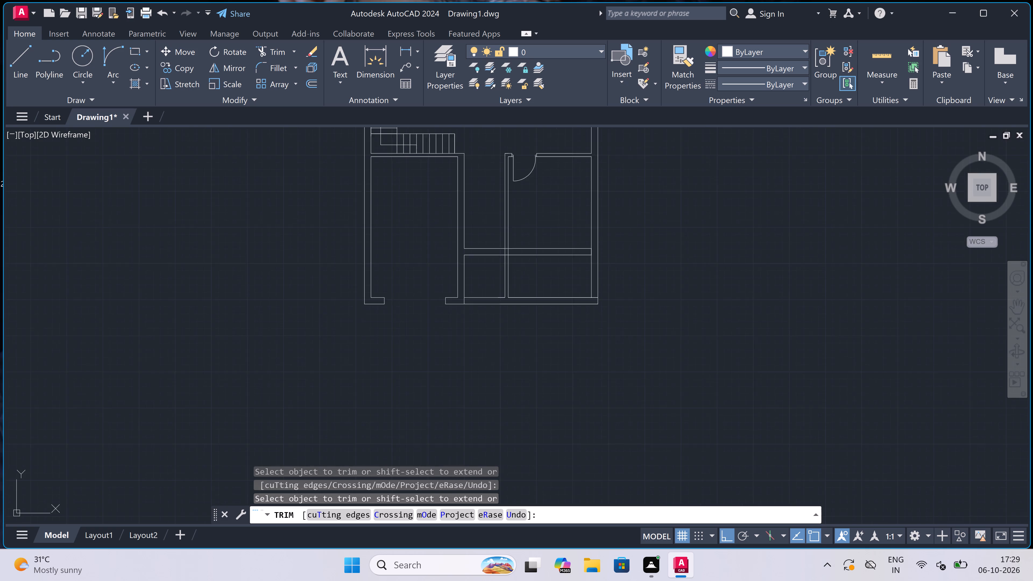
{"action": "scroll", "coordinate": [458, 250], "scroll_direction": "up", "scroll_amount": 4}
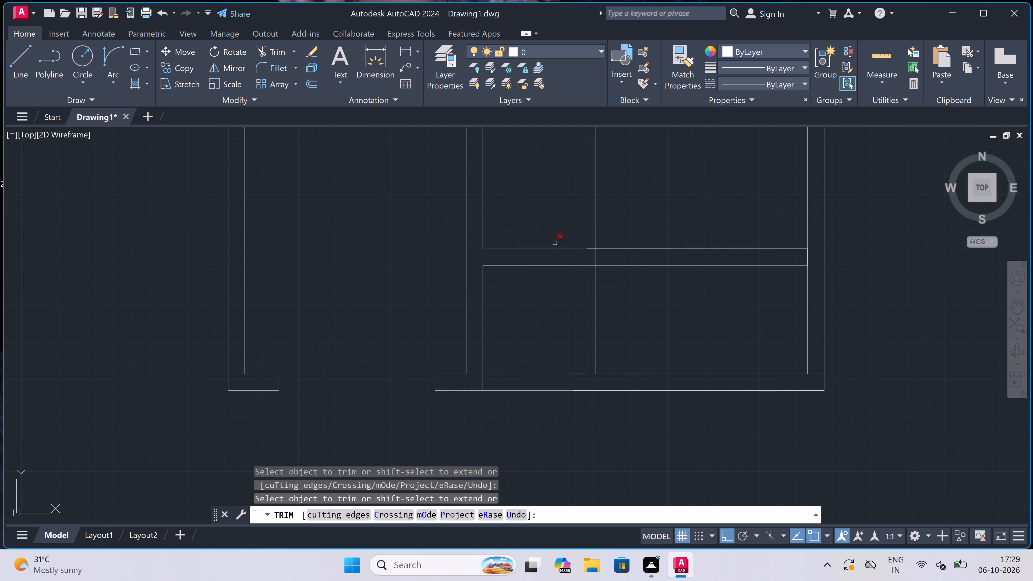
{"action": "scroll", "coordinate": [581, 260], "scroll_direction": "up", "scroll_amount": 3}
{"action": "left_click", "coordinate": [580, 258]}
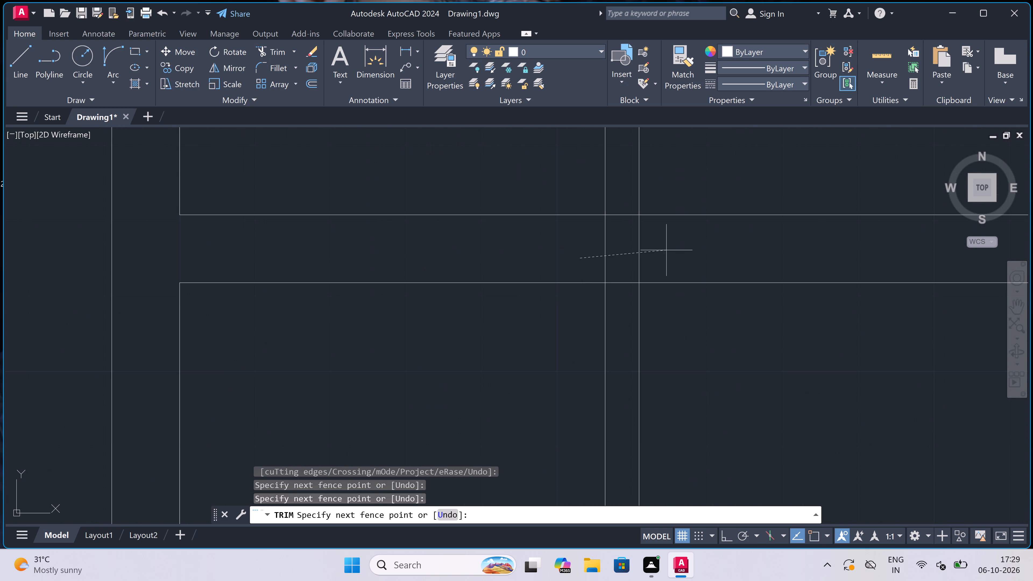
{"action": "left_click", "coordinate": [703, 243]}
{"action": "scroll", "coordinate": [423, 277], "scroll_direction": "down", "scroll_amount": 5}
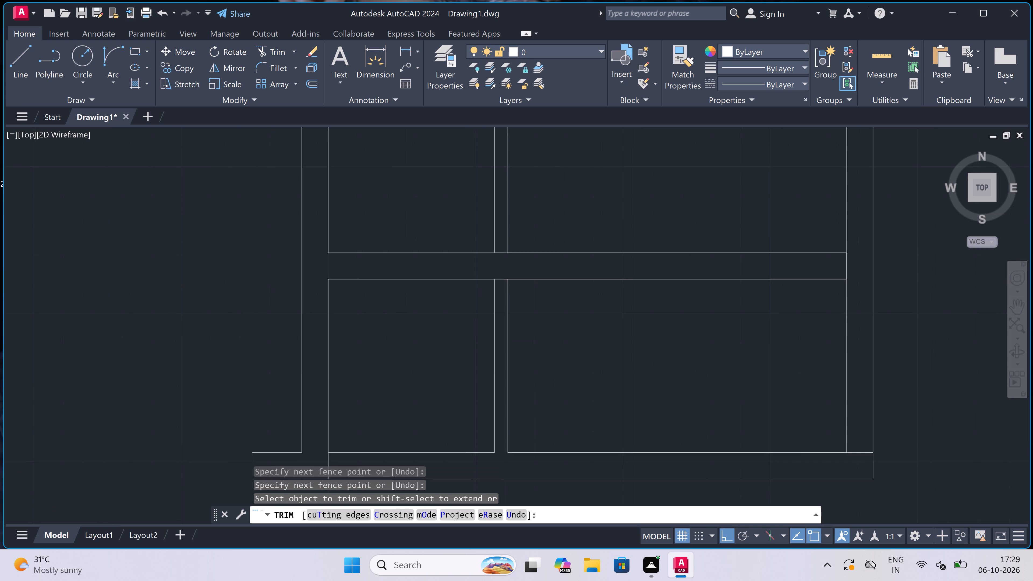
{"action": "scroll", "coordinate": [421, 267], "scroll_direction": "down", "scroll_amount": 1}
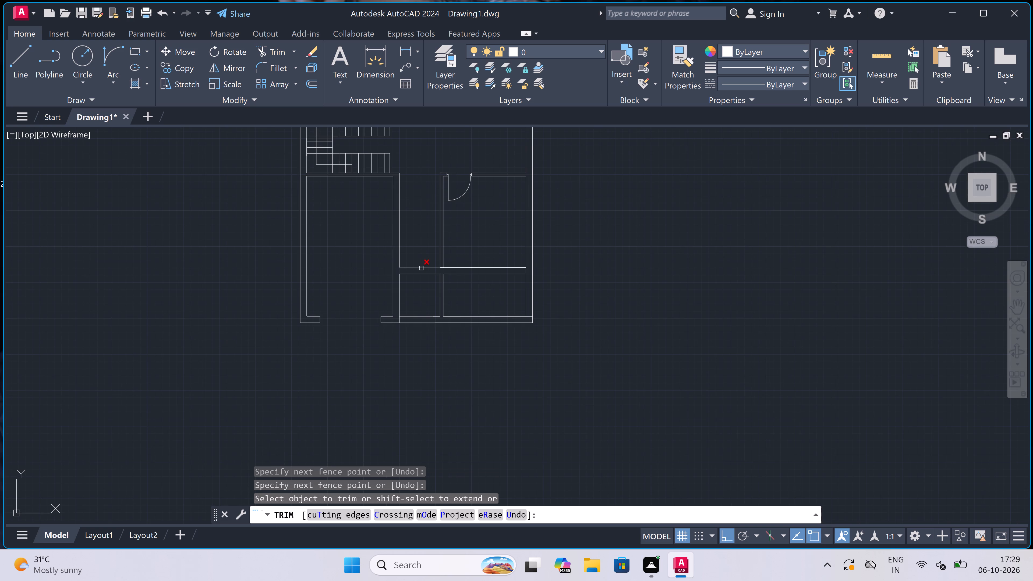
Trim the bottom wall lines between the corridor's left wall and the partition, and remove the partition lines below the new wall.
{"action": "left_click", "coordinate": [429, 295]}
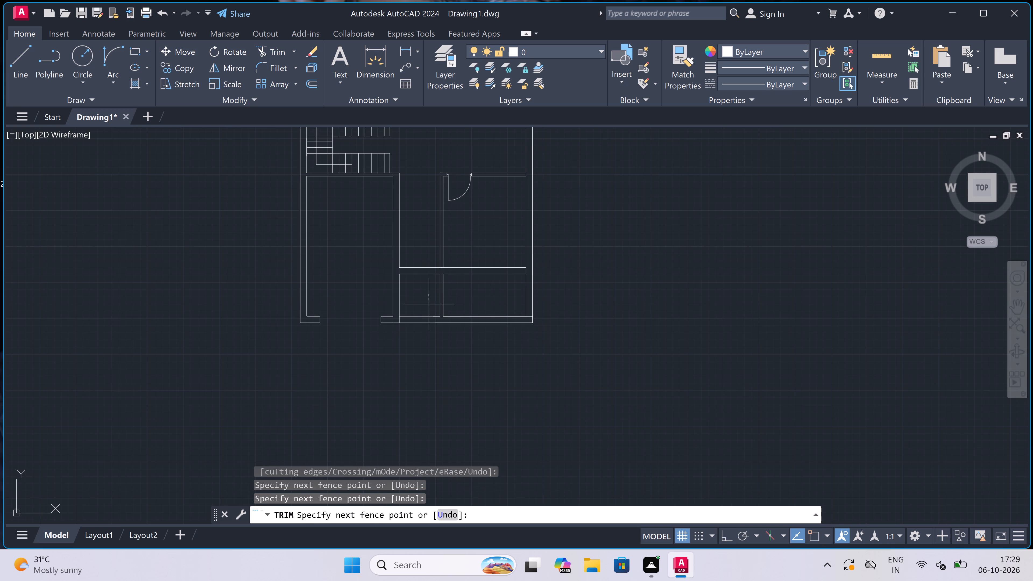
{"action": "left_click", "coordinate": [427, 363]}
{"action": "scroll", "coordinate": [429, 298], "scroll_direction": "up", "scroll_amount": 3}
{"action": "left_click", "coordinate": [426, 289]}
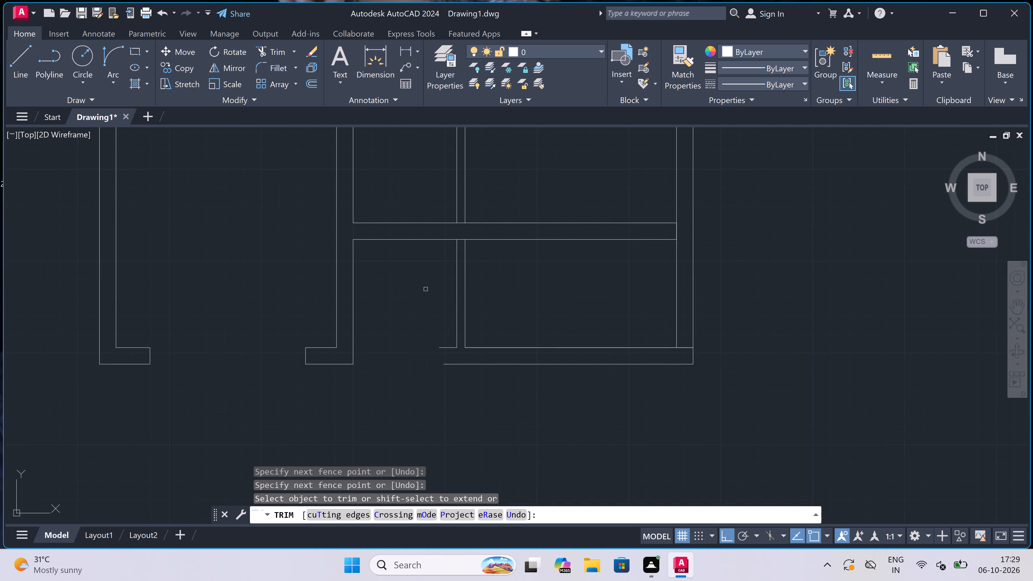
{"action": "left_click", "coordinate": [526, 277]}
{"action": "left_click", "coordinate": [525, 280]}
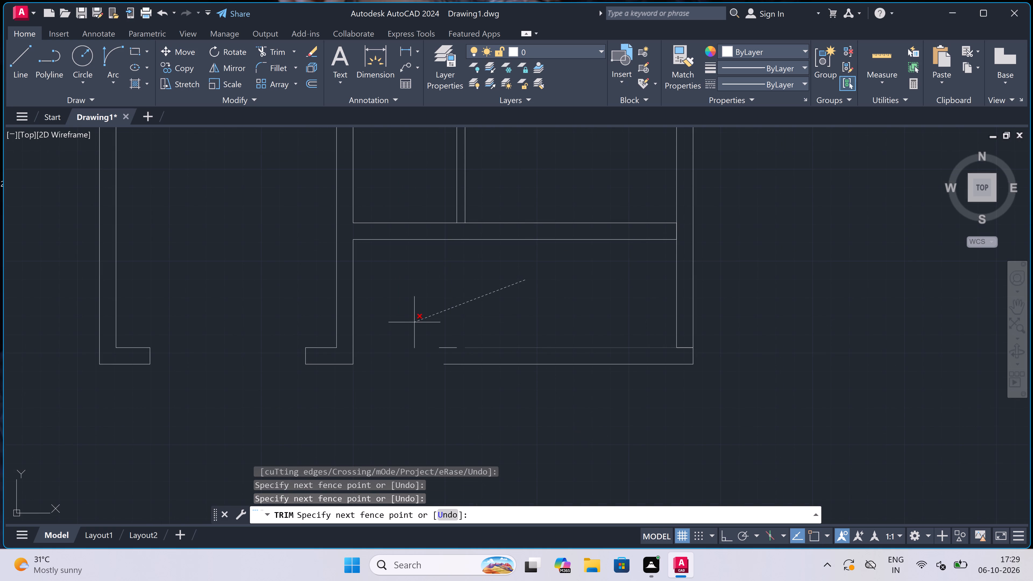
{"action": "left_click", "coordinate": [414, 334]}
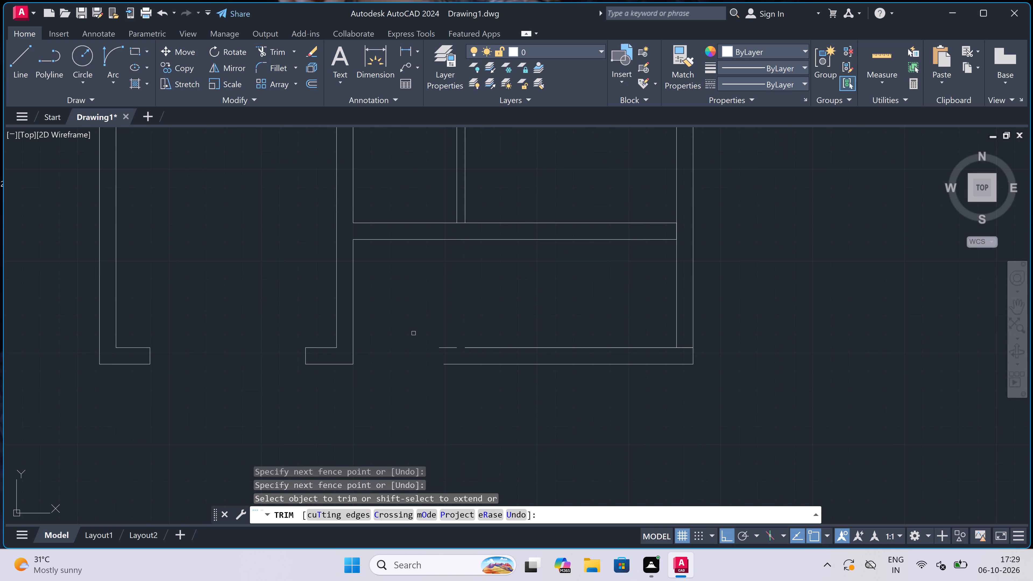
{"action": "key", "text": "Escape"}
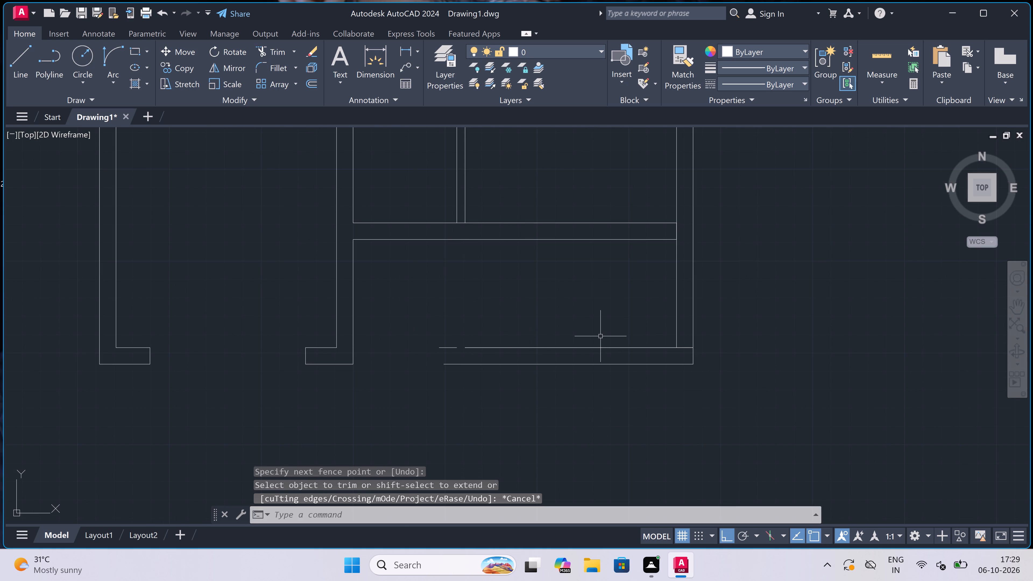
Extend the right outer wall's inner line down to the bottom wall's outer line.
{"action": "key", "text": "e"}
{"action": "key", "text": "x"}
{"action": "key", "text": "space"}
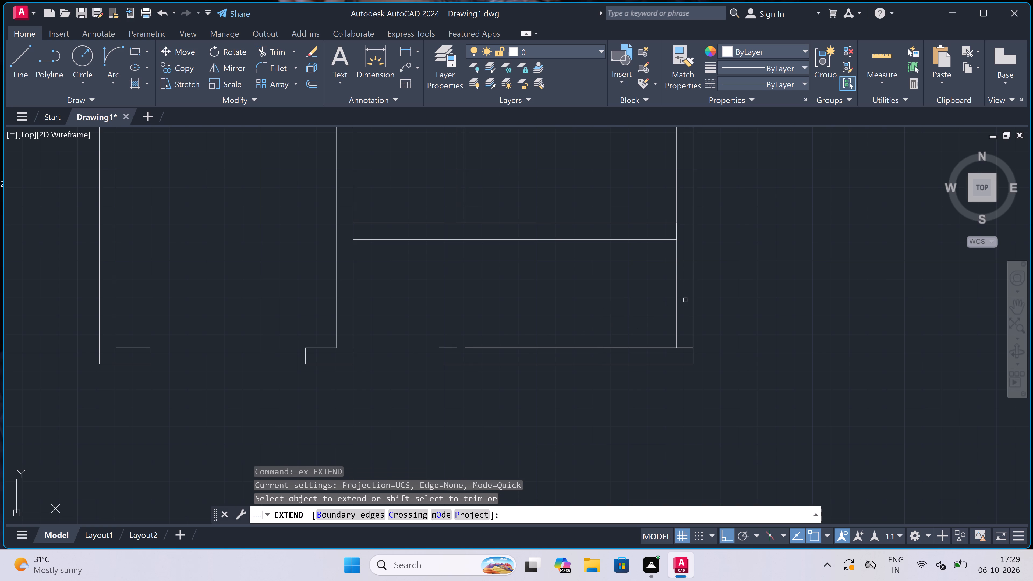
{"action": "left_click", "coordinate": [682, 299]}
{"action": "left_click", "coordinate": [655, 314]}
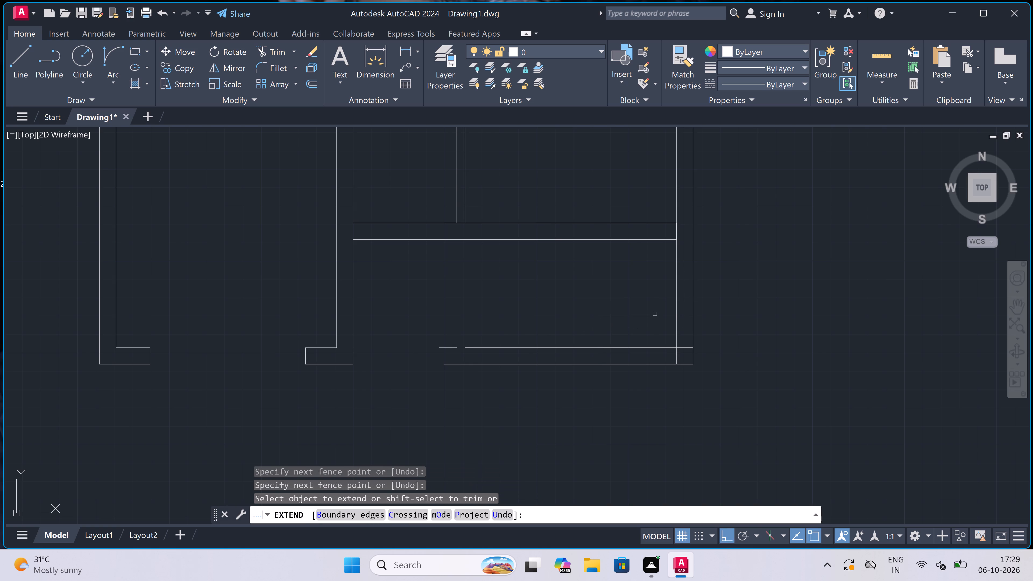
{"action": "key", "text": "Escape"}
Trim away the remaining bottom wall lines up to the right outer wall, including the leftover pieces and the line across its end.
{"action": "key", "text": "t"}
{"action": "key", "text": "r"}
{"action": "key", "text": "space"}
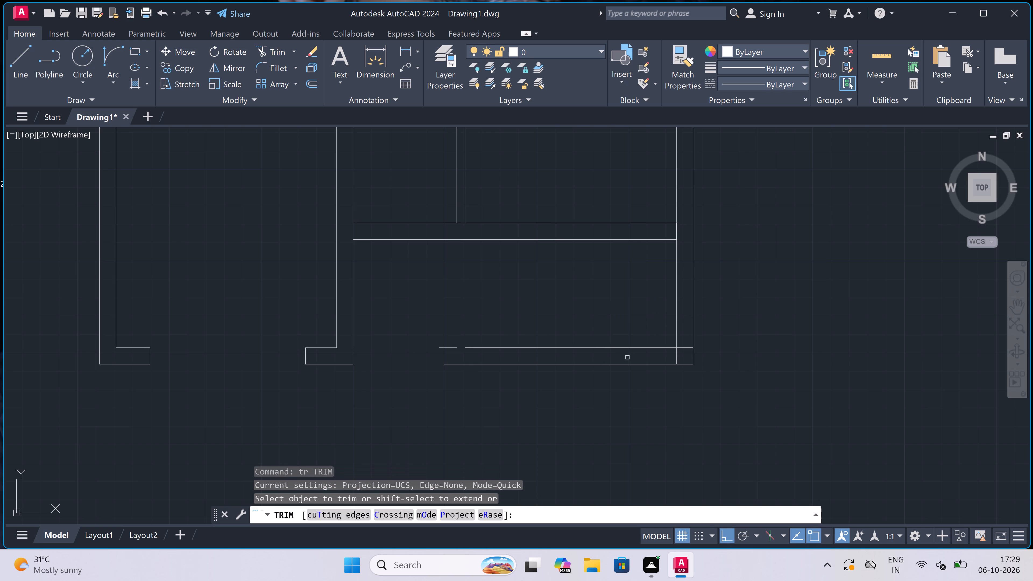
{"action": "left_click", "coordinate": [612, 336]}
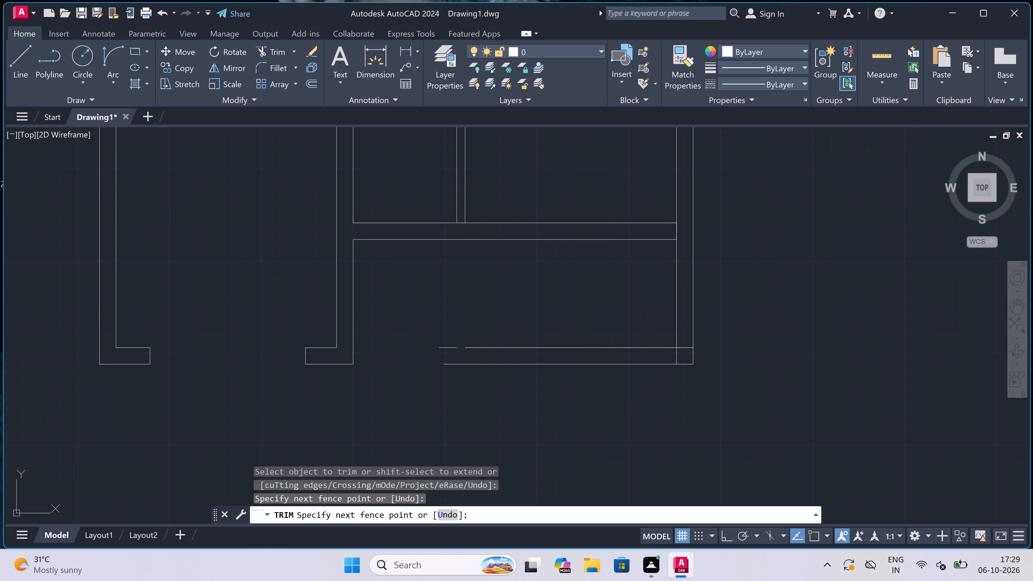
{"action": "left_click", "coordinate": [619, 376]}
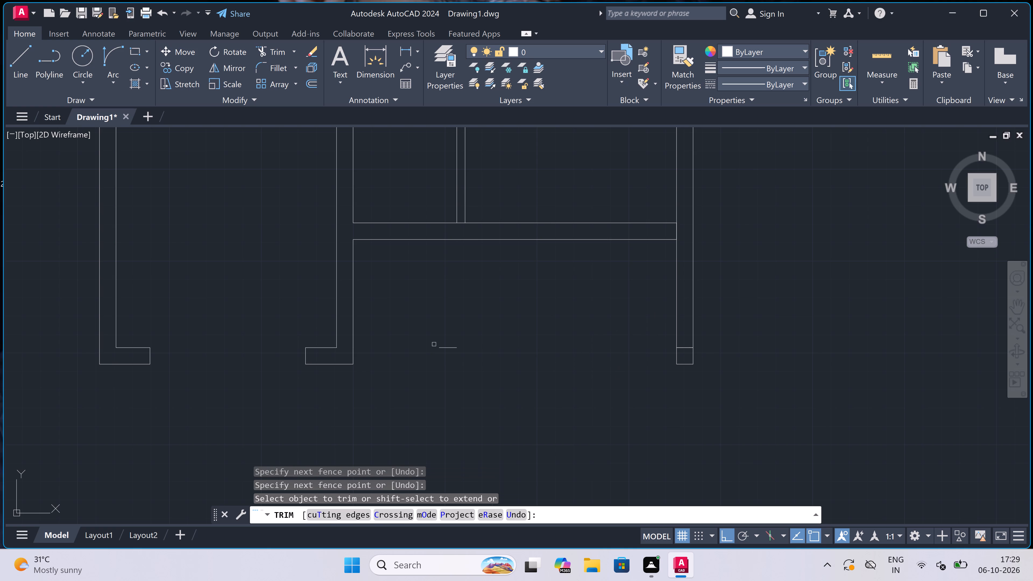
{"action": "left_click", "coordinate": [439, 340]}
{"action": "left_click", "coordinate": [453, 360]}
{"action": "left_click", "coordinate": [684, 348]}
{"action": "double_click", "coordinate": [684, 348]}
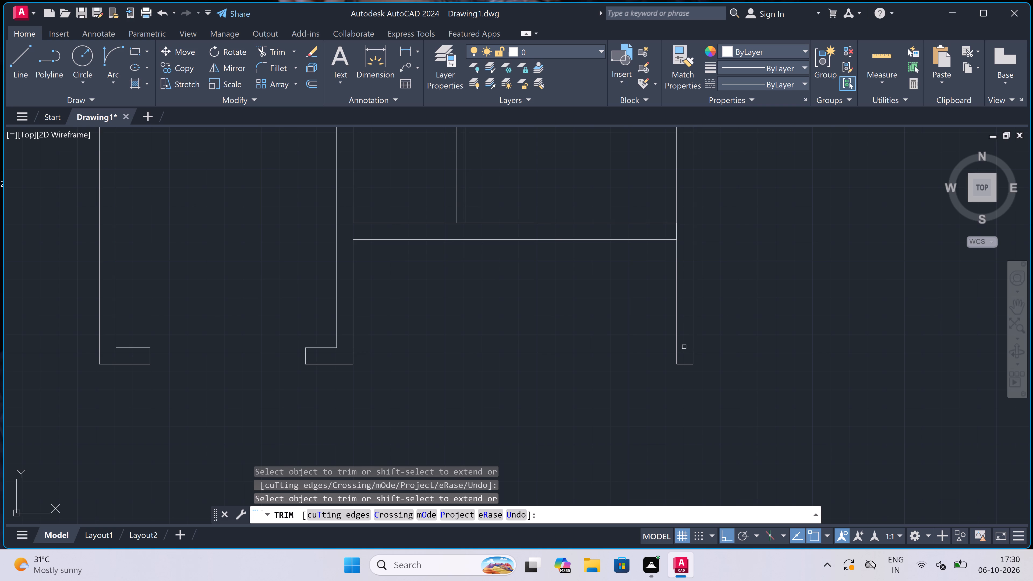
Trim the new horizontal wall's upper line between the two partition lines to open the junction.
{"action": "scroll", "coordinate": [684, 347], "scroll_direction": "down", "scroll_amount": 3}
{"action": "scroll", "coordinate": [626, 331], "scroll_direction": "up", "scroll_amount": 2}
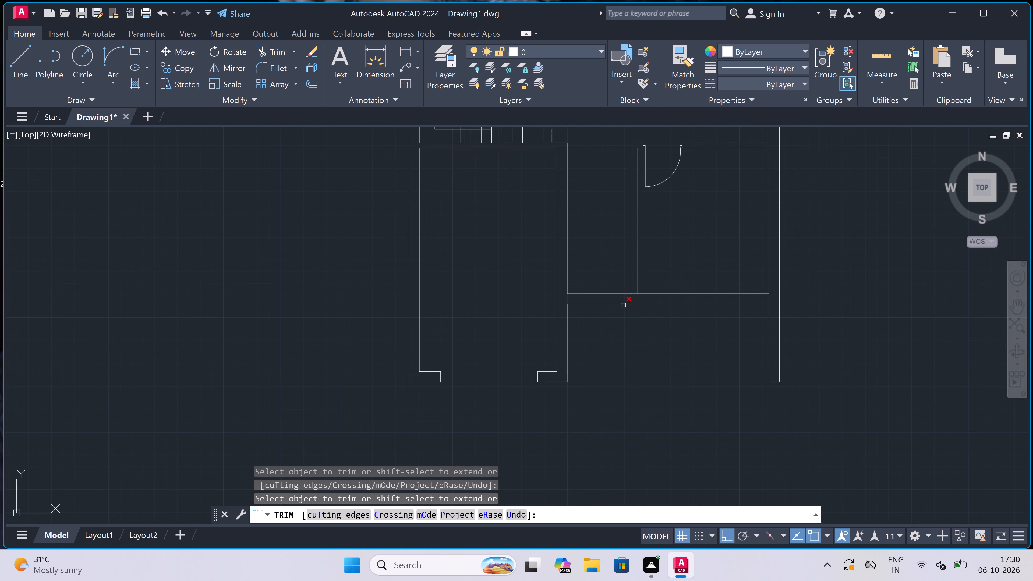
{"action": "scroll", "coordinate": [628, 296], "scroll_direction": "up", "scroll_amount": 3}
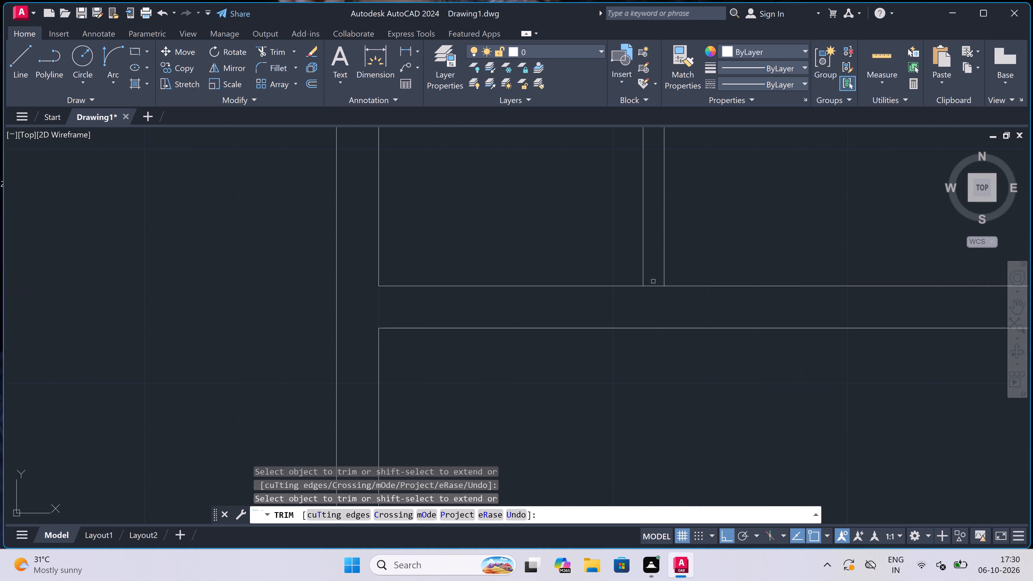
{"action": "left_click", "coordinate": [653, 281]}
{"action": "left_click", "coordinate": [654, 299]}
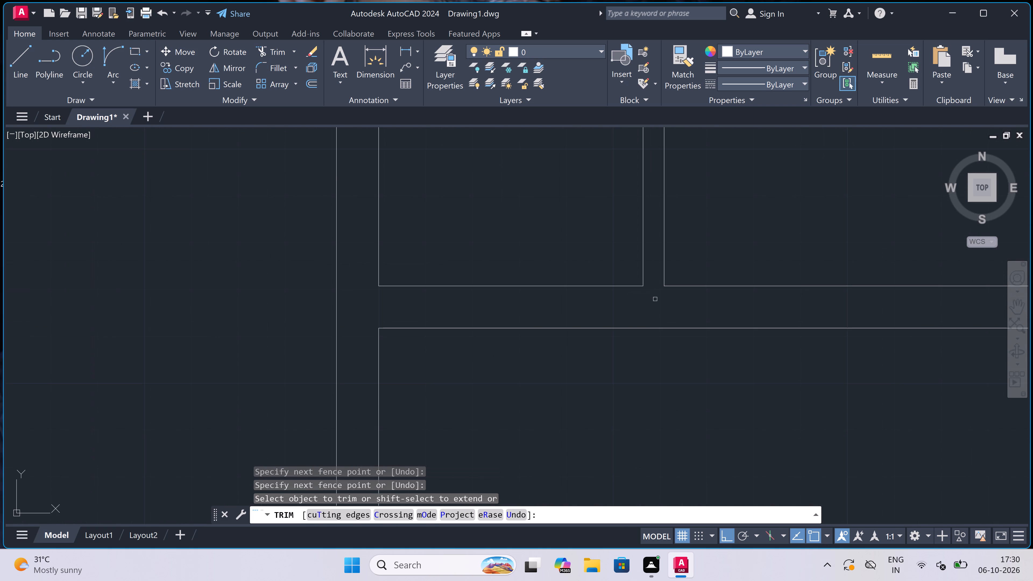
{"action": "scroll", "coordinate": [655, 299], "scroll_direction": "down", "scroll_amount": 2}
{"action": "scroll", "coordinate": [581, 271], "scroll_direction": "up", "scroll_amount": 2}
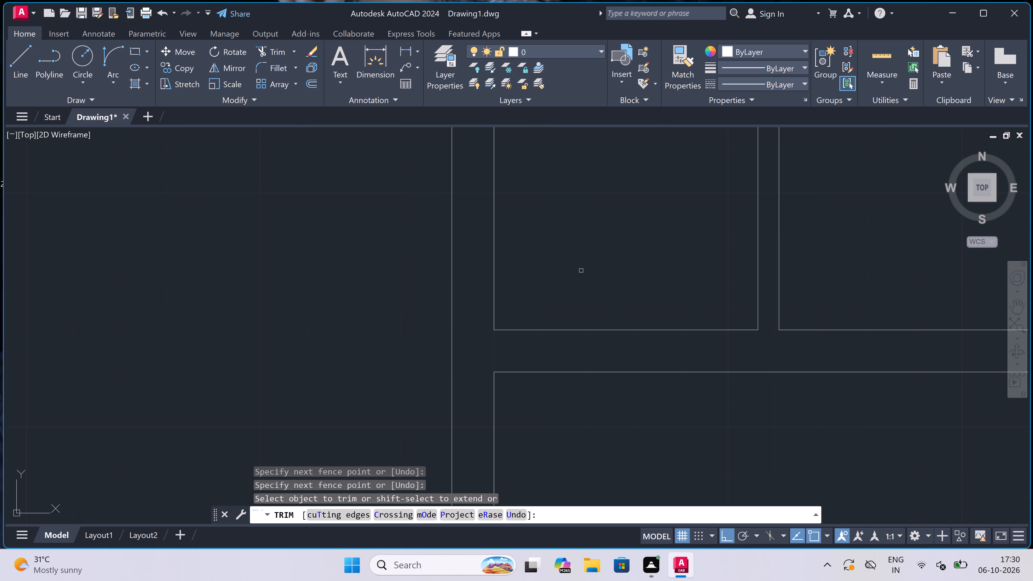
{"action": "key", "text": "Escape"}
Draw the left door jamb across the new wall at the corridor's end, with a 2" stop and a 3' door leaf going up.
{"action": "key", "text": "l"}
{"action": "key", "text": "space"}
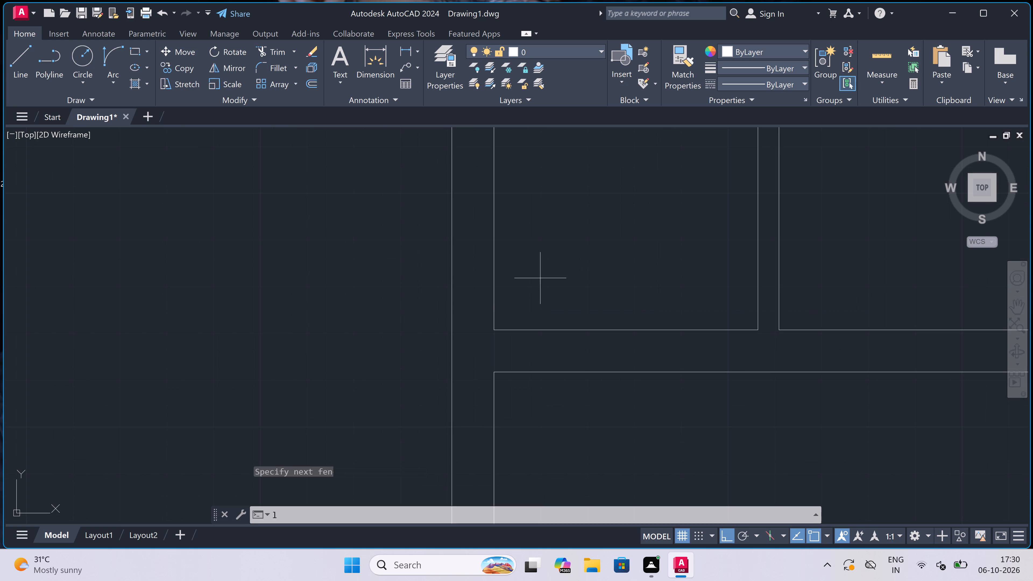
{"action": "left_click", "coordinate": [513, 331]}
{"action": "left_click", "coordinate": [514, 372]}
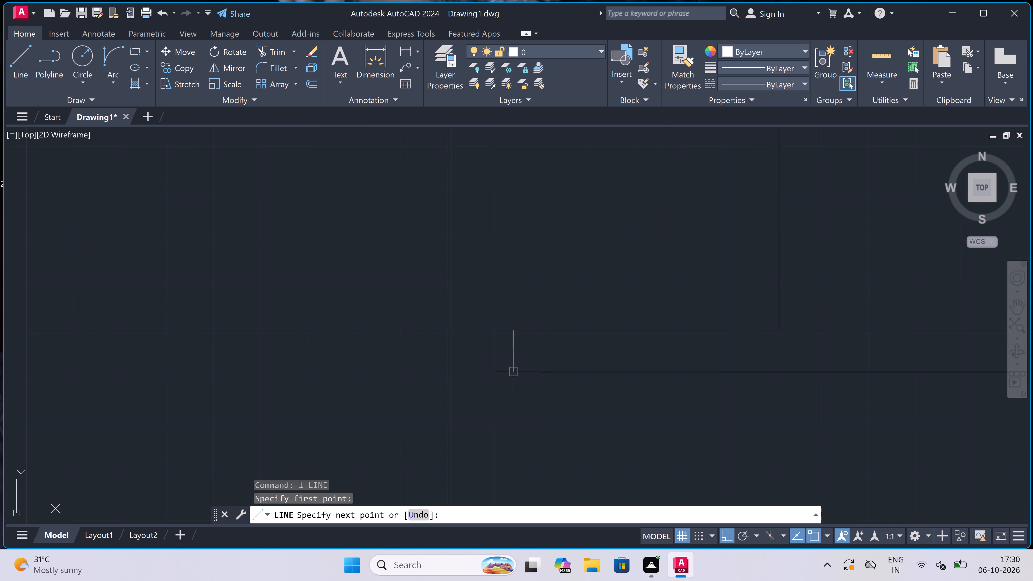
{"action": "left_click", "coordinate": [516, 356]}
{"action": "type", "text": "2\""}
{"action": "key", "text": "space"}
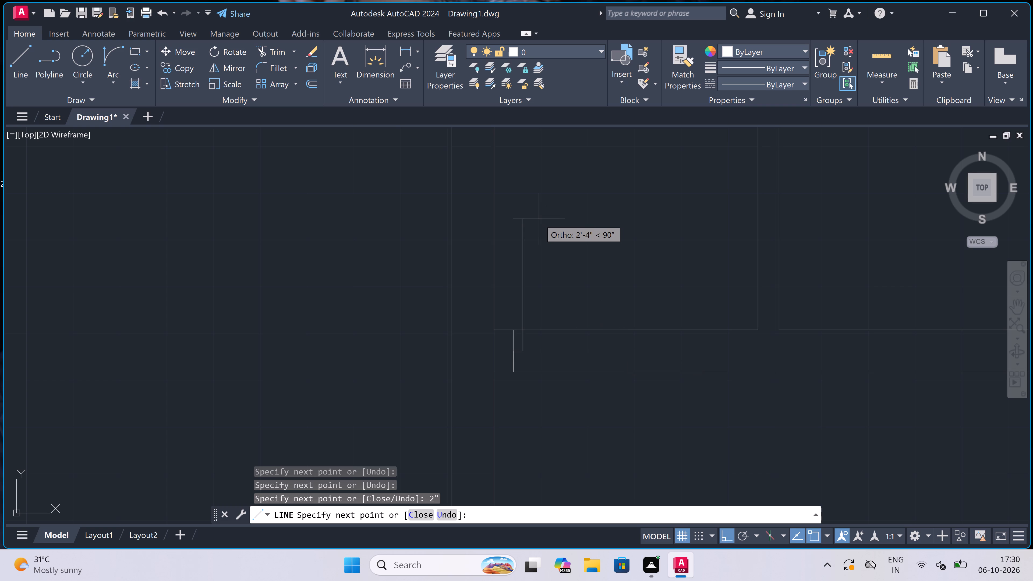
{"action": "type", "text": "3'"}
{"action": "key", "text": "space"}
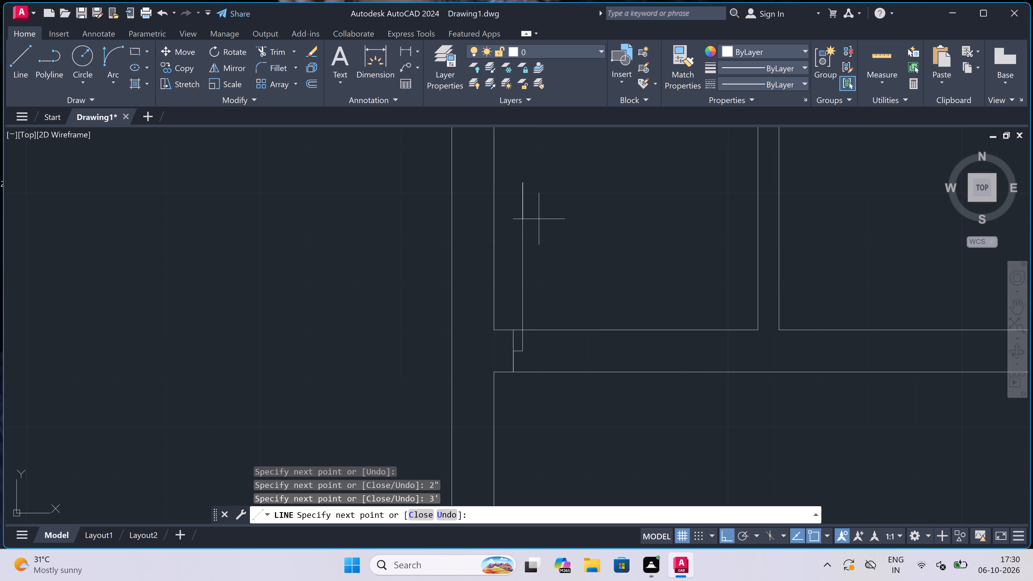
{"action": "key", "text": "Escape"}
Draw the right door jamb across the same wall, with a 2" stop at its midpoint facing the opening.
{"action": "type", "text": "l"}
{"action": "key", "text": "space"}
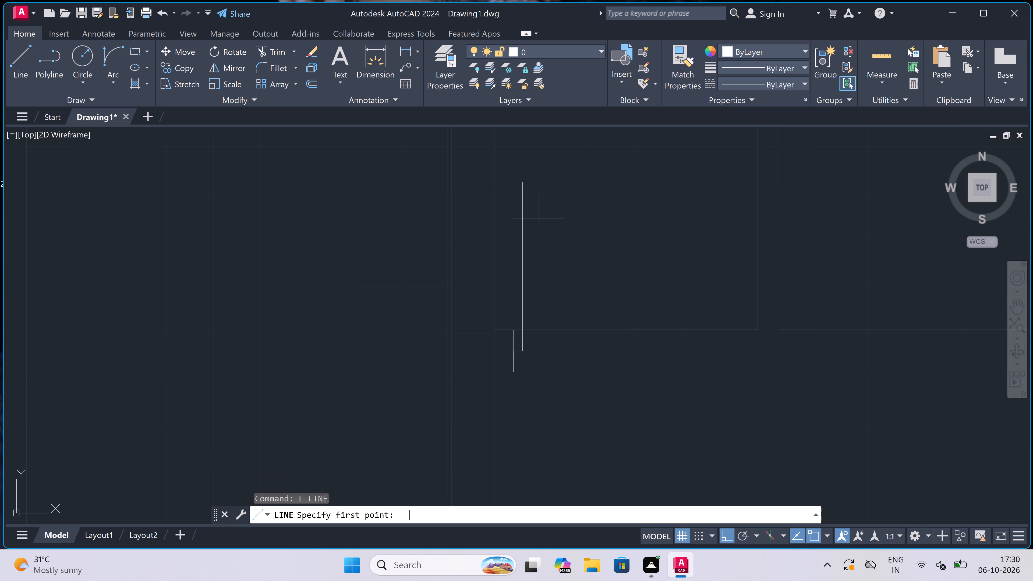
{"action": "left_click", "coordinate": [684, 329]}
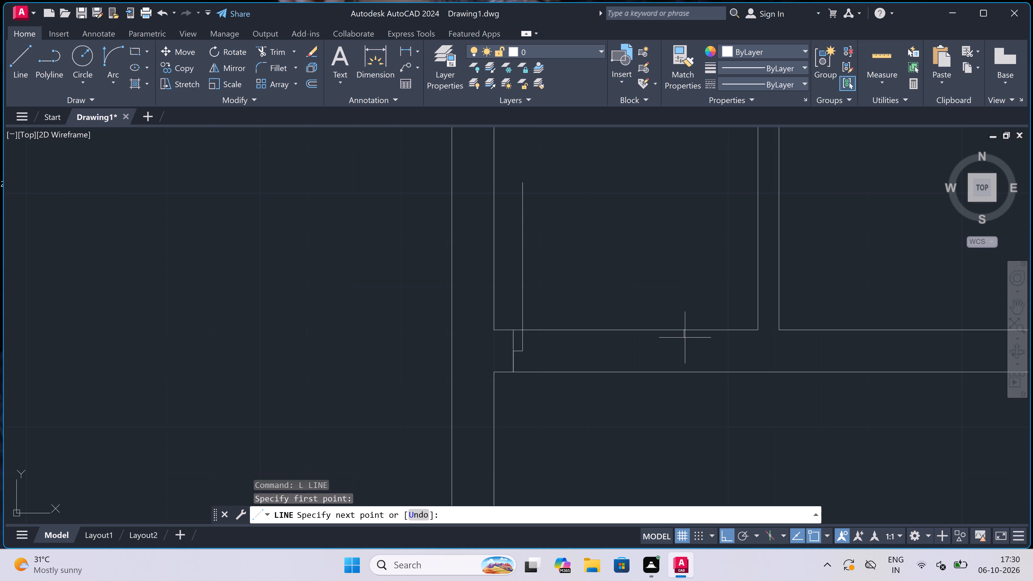
{"action": "left_click", "coordinate": [686, 371]}
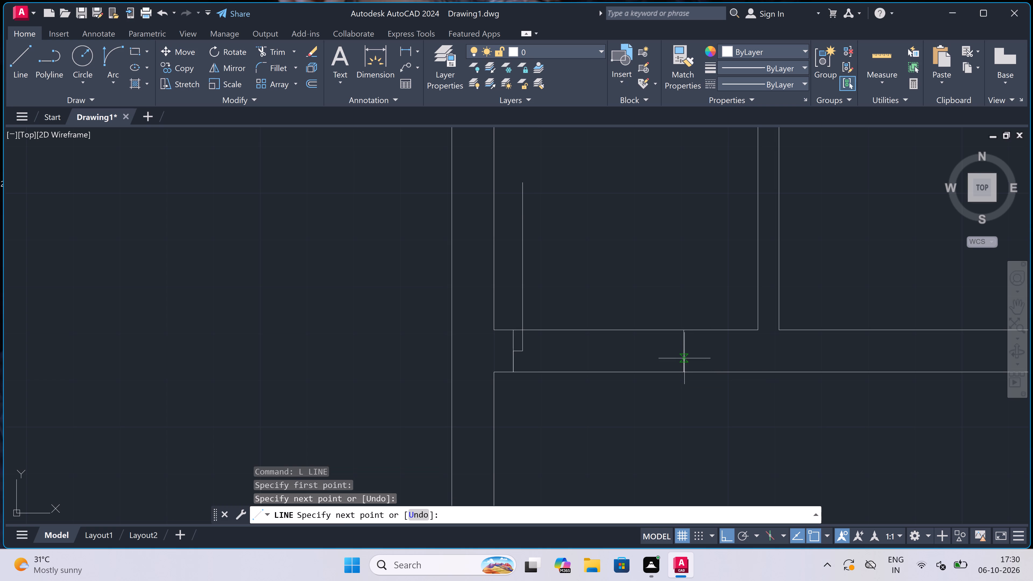
{"action": "left_click", "coordinate": [685, 348]}
{"action": "type", "text": "2\""}
{"action": "key", "text": "space"}
{"action": "key", "text": "Escape"}
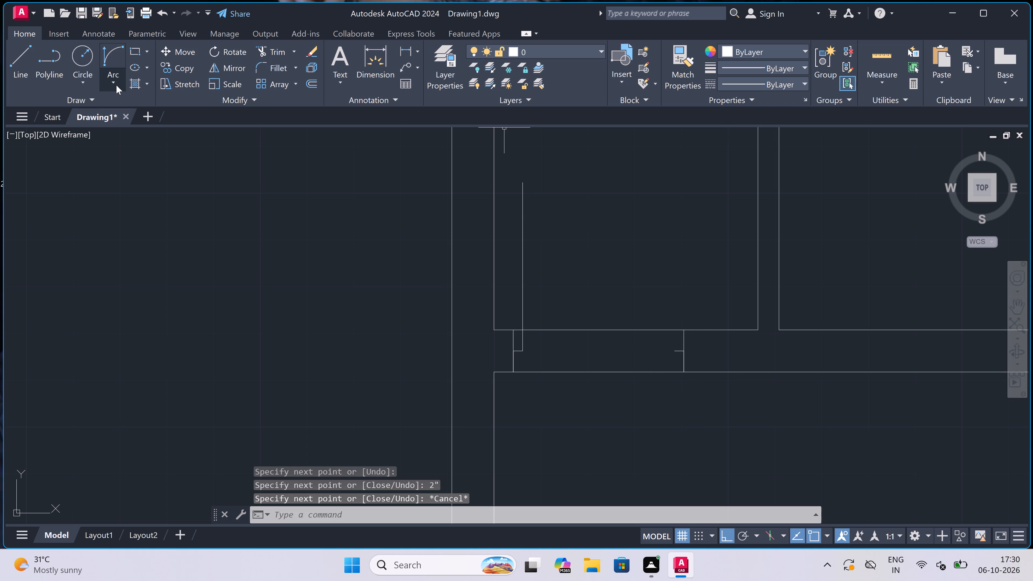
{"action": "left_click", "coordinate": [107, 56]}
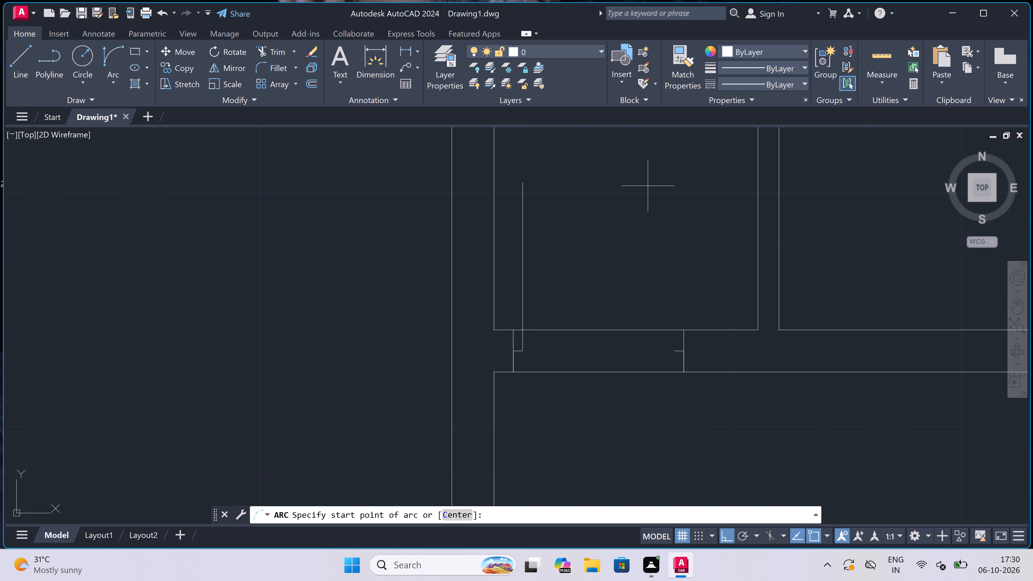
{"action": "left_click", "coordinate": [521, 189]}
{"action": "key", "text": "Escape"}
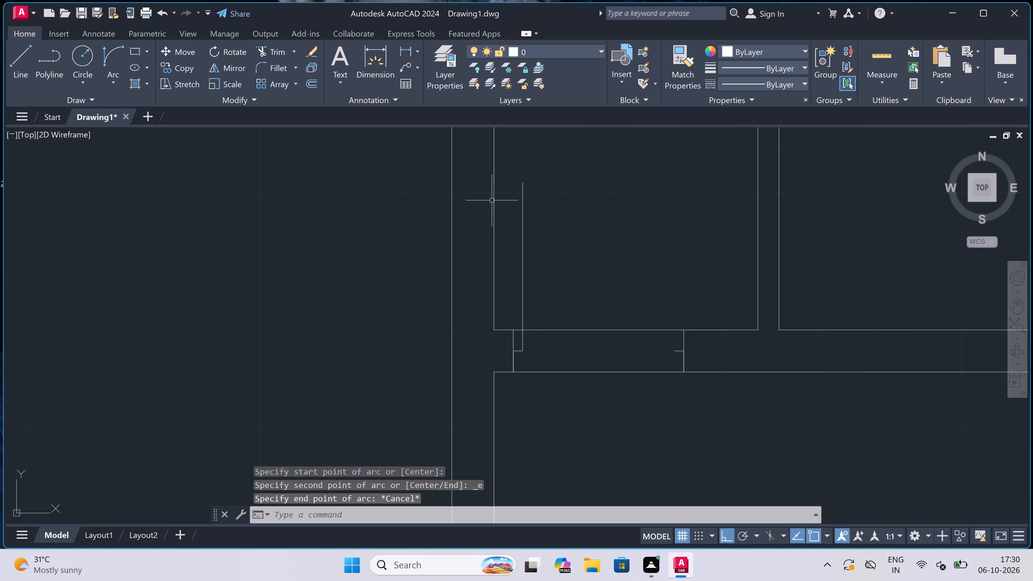
Draw a three-point arc from the door leaf's upper end, picking the right stop's end as second point and ending below the wall.
{"action": "key", "text": "space"}
{"action": "left_click", "coordinate": [522, 180]}
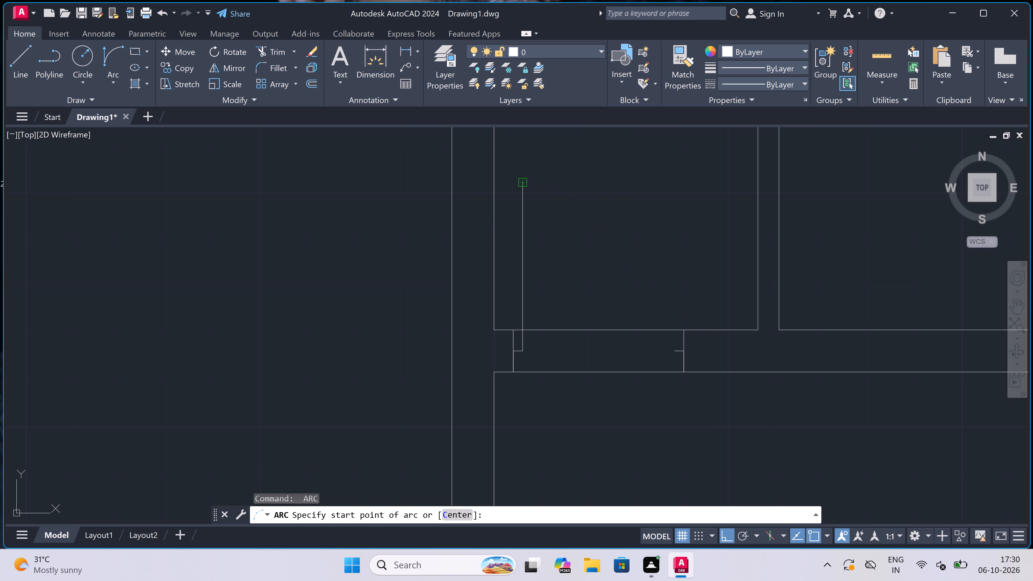
{"action": "left_click", "coordinate": [674, 352]}
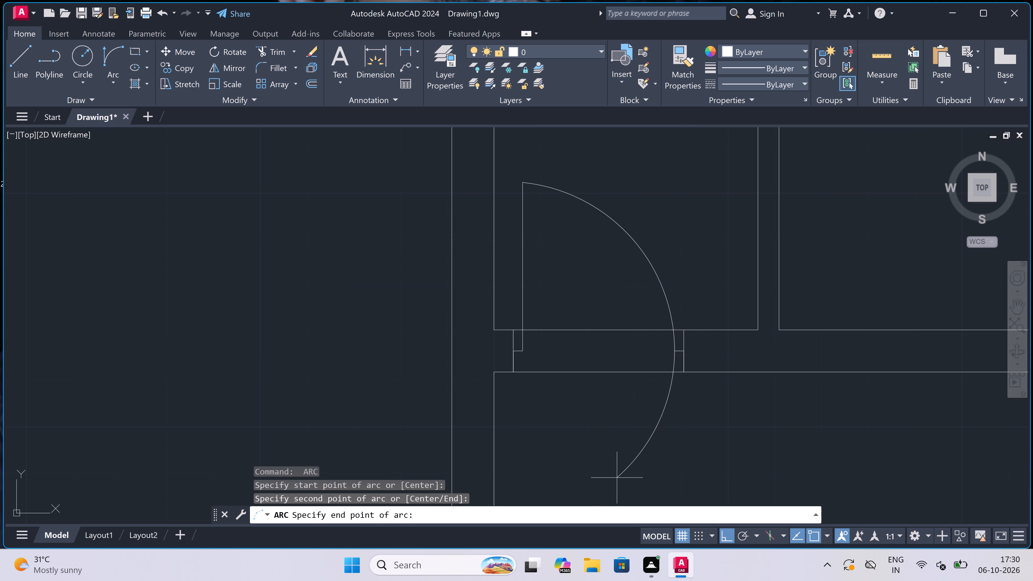
{"action": "left_click", "coordinate": [586, 458]}
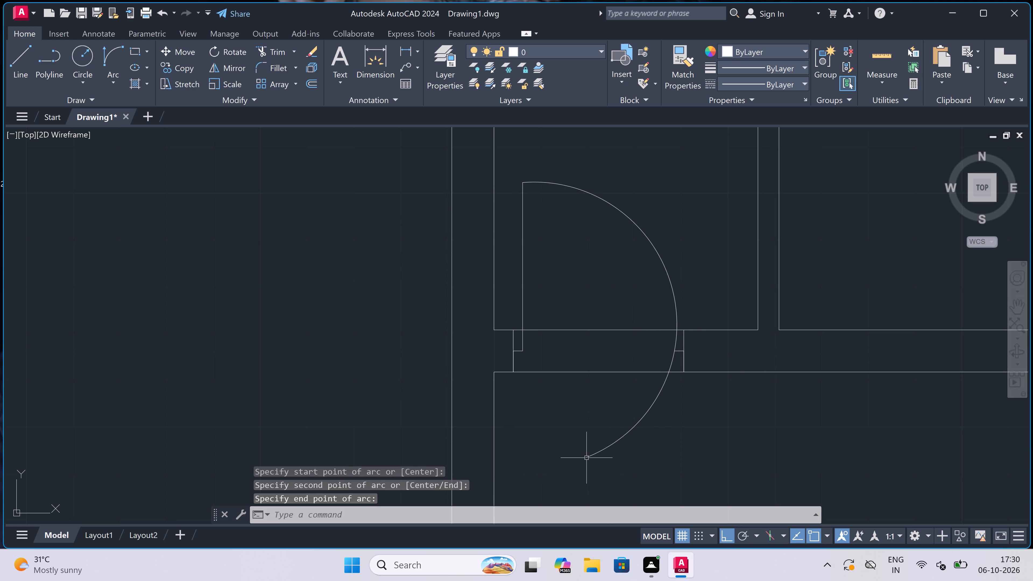
Trim both wall lines between the new door's jambs and cut the swing arc back to the right stop.
{"action": "key", "text": "t"}
{"action": "key", "text": "r"}
{"action": "key", "text": "space"}
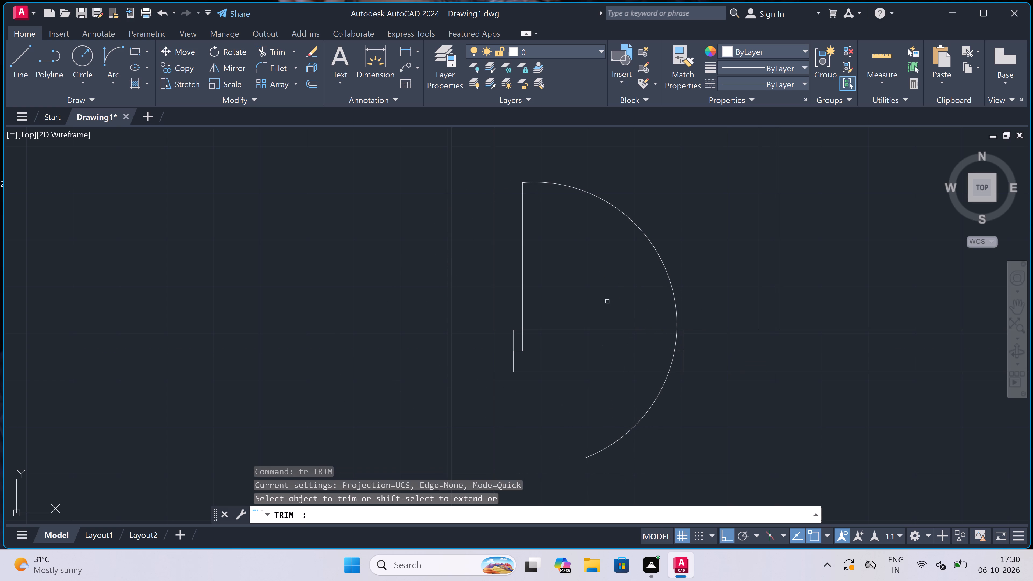
{"action": "left_click", "coordinate": [606, 301]}
{"action": "left_click", "coordinate": [664, 476]}
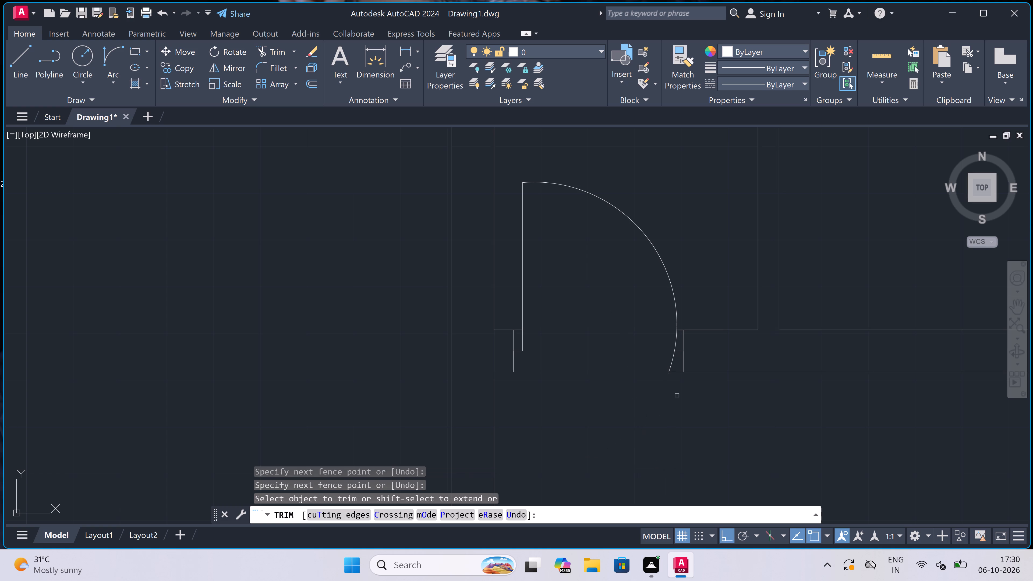
{"action": "scroll", "coordinate": [675, 381], "scroll_direction": "up", "scroll_amount": 3}
{"action": "left_click", "coordinate": [636, 267]}
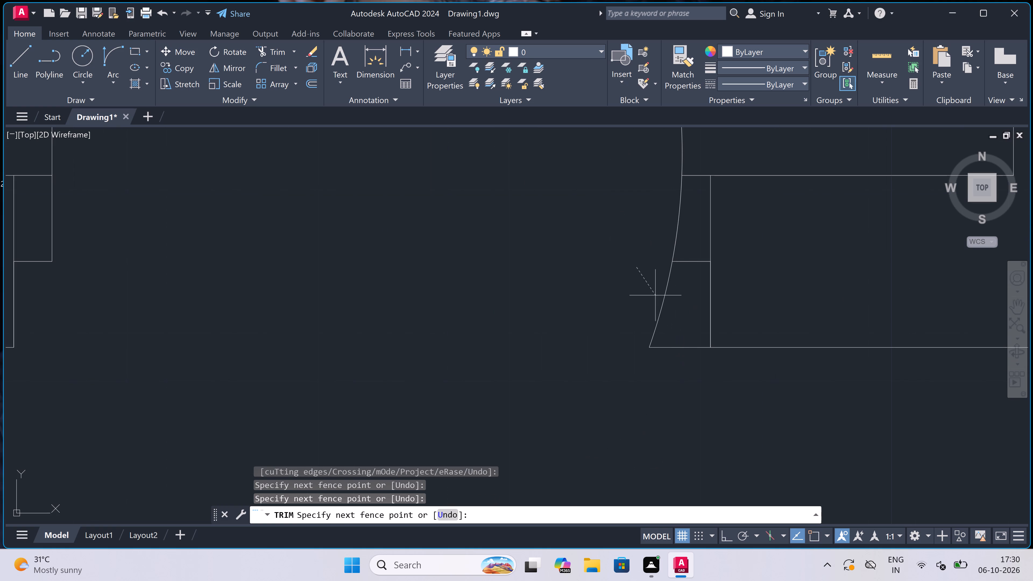
{"action": "left_click", "coordinate": [704, 417]}
{"action": "key", "text": "Escape"}
Extend the entrance wall's lower line from the left jamb across the adjoining 9" wall to that wall's far face.
{"action": "scroll", "coordinate": [566, 303], "scroll_direction": "down", "scroll_amount": 5}
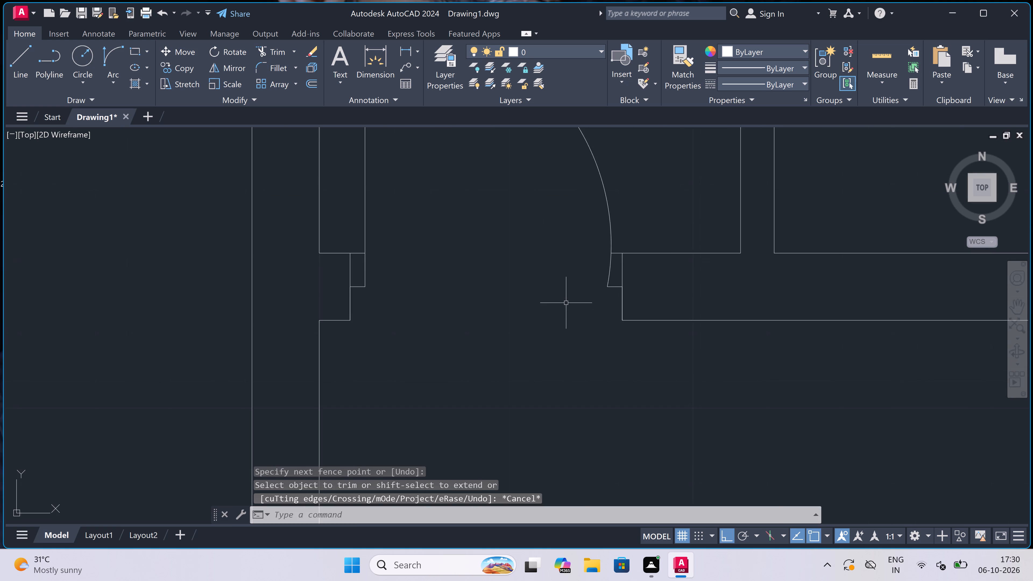
{"action": "scroll", "coordinate": [566, 303], "scroll_direction": "down", "scroll_amount": 1}
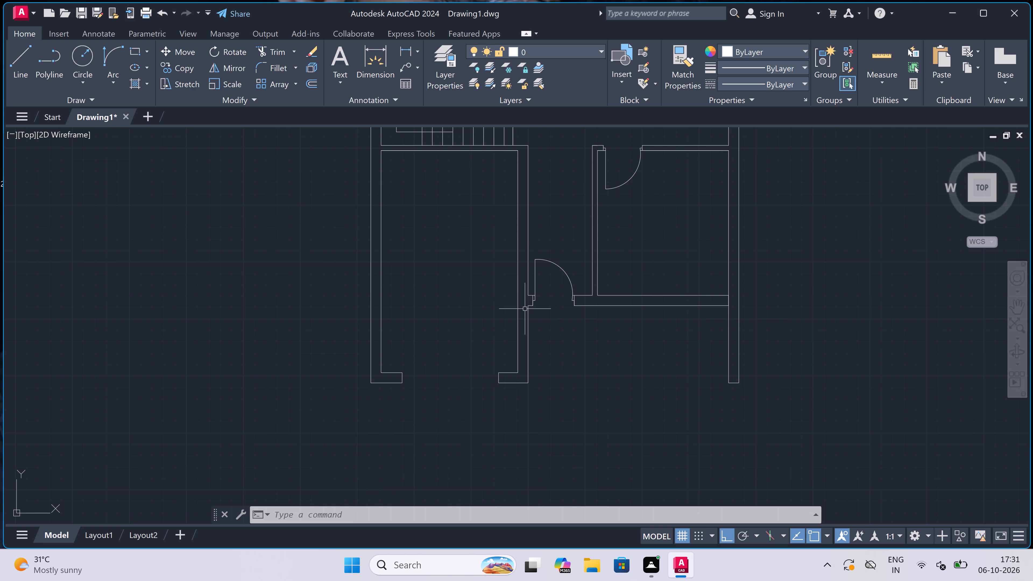
{"action": "scroll", "coordinate": [522, 308], "scroll_direction": "up", "scroll_amount": 4}
{"action": "type", "text": "ex"}
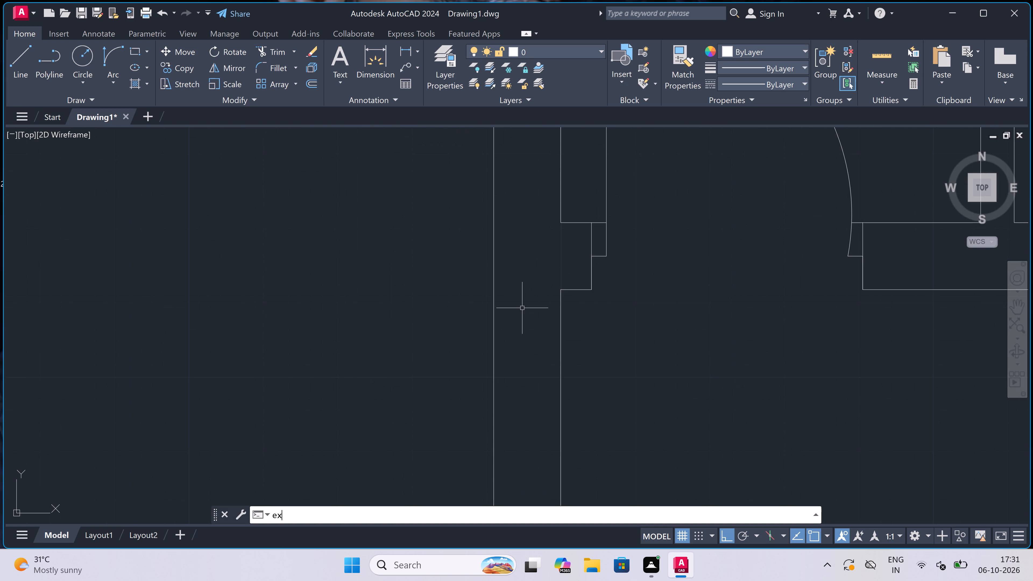
{"action": "key", "text": "space"}
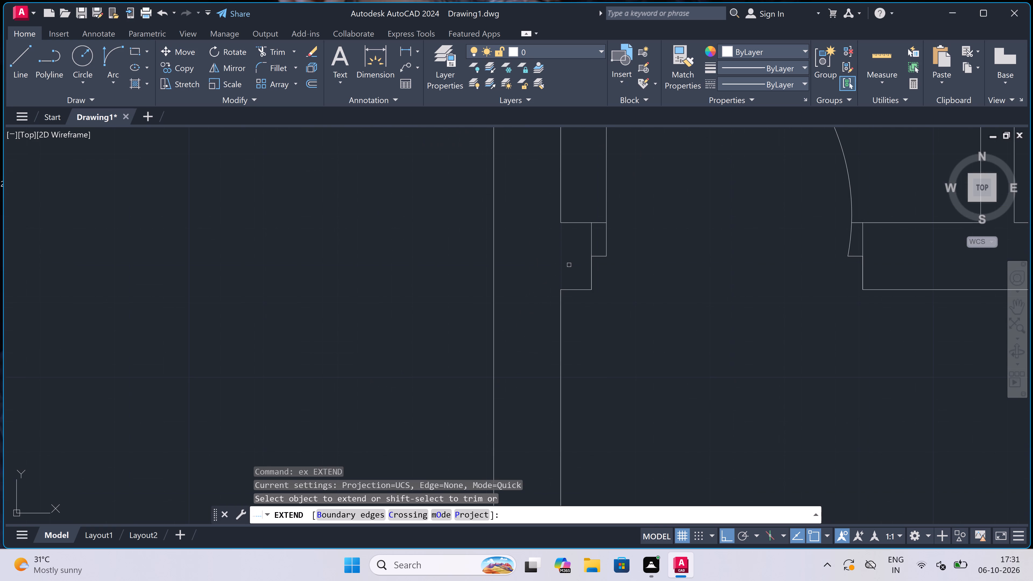
{"action": "left_click", "coordinate": [572, 266]}
{"action": "left_click", "coordinate": [587, 376]}
{"action": "scroll", "coordinate": [595, 300], "scroll_direction": "down", "scroll_amount": 5}
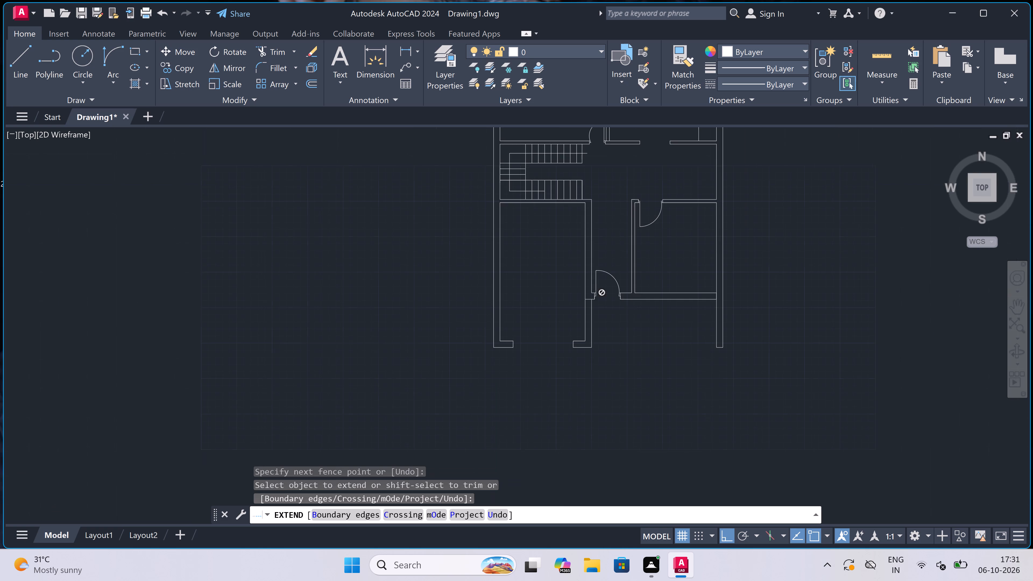
{"action": "scroll", "coordinate": [596, 333], "scroll_direction": "up", "scroll_amount": 4}
{"action": "scroll", "coordinate": [597, 333], "scroll_direction": "down", "scroll_amount": 1}
{"action": "key", "text": "Escape"}
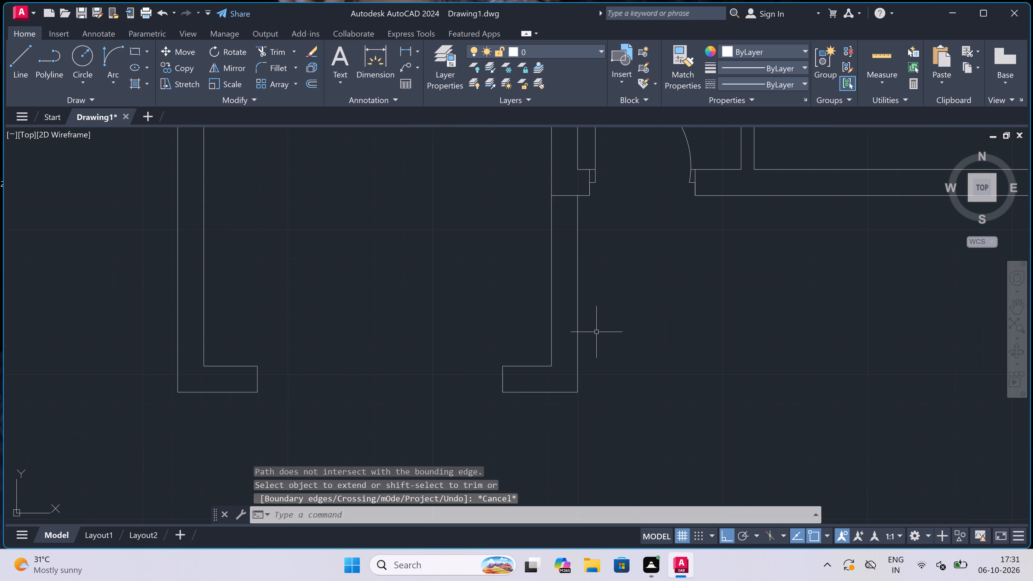
Draw a horizontal line closing the open front, from the left room's lower outer corner to the right outer wall's inner corner.
{"action": "scroll", "coordinate": [596, 332], "scroll_direction": "down", "scroll_amount": 1}
{"action": "key", "text": "l"}
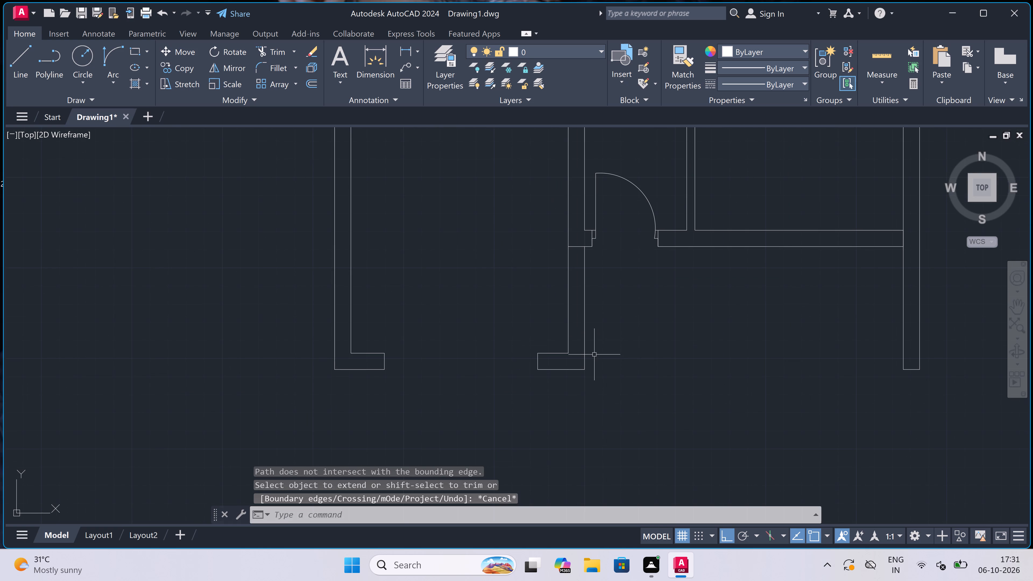
{"action": "key", "text": "space"}
{"action": "left_click", "coordinate": [584, 369]}
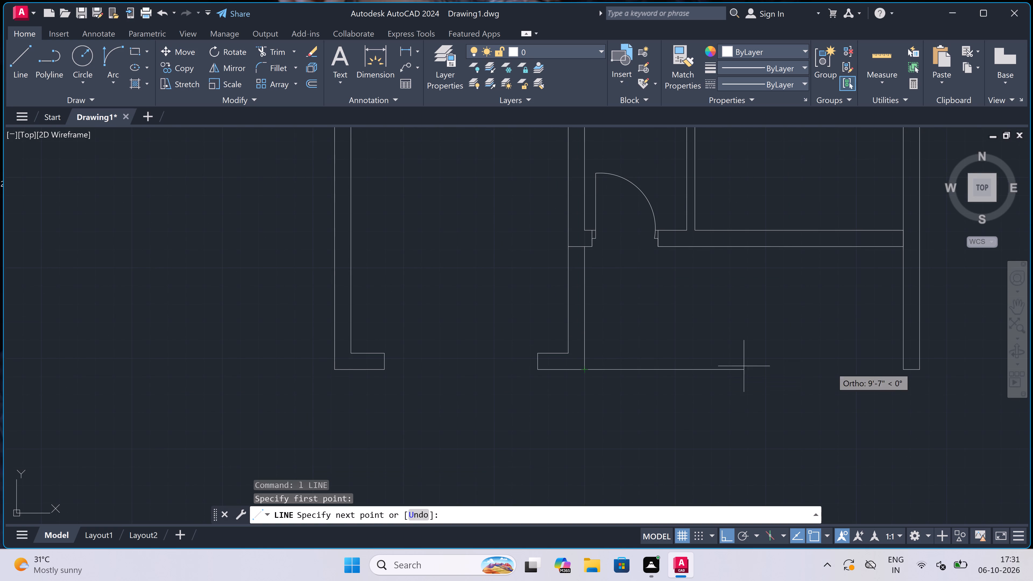
{"action": "left_click", "coordinate": [904, 369]}
{"action": "key", "text": "Escape"}
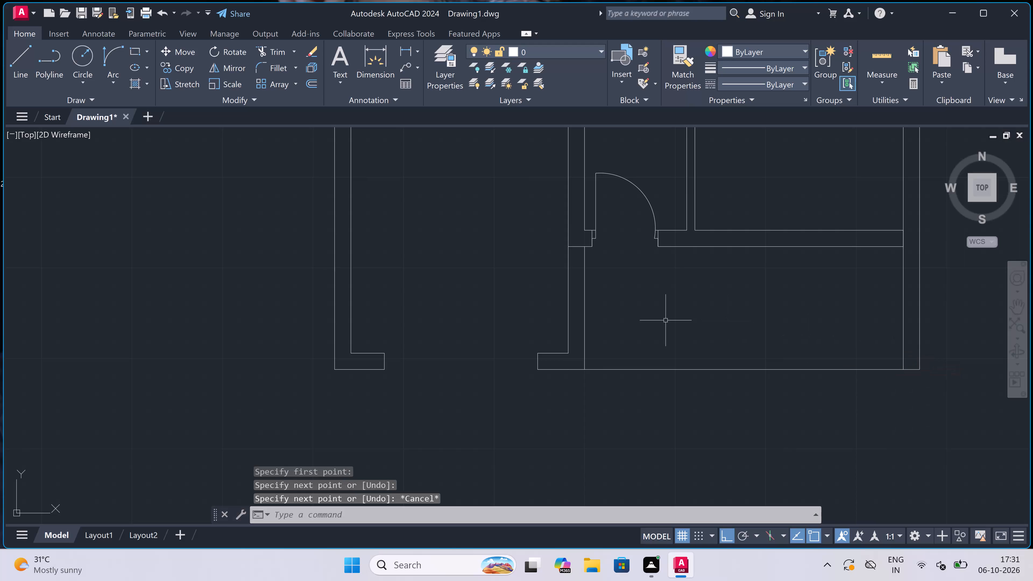
Draw a short horizontal line across the left room's right-hand wall, just above its lower corner return.
{"action": "key", "text": "space"}
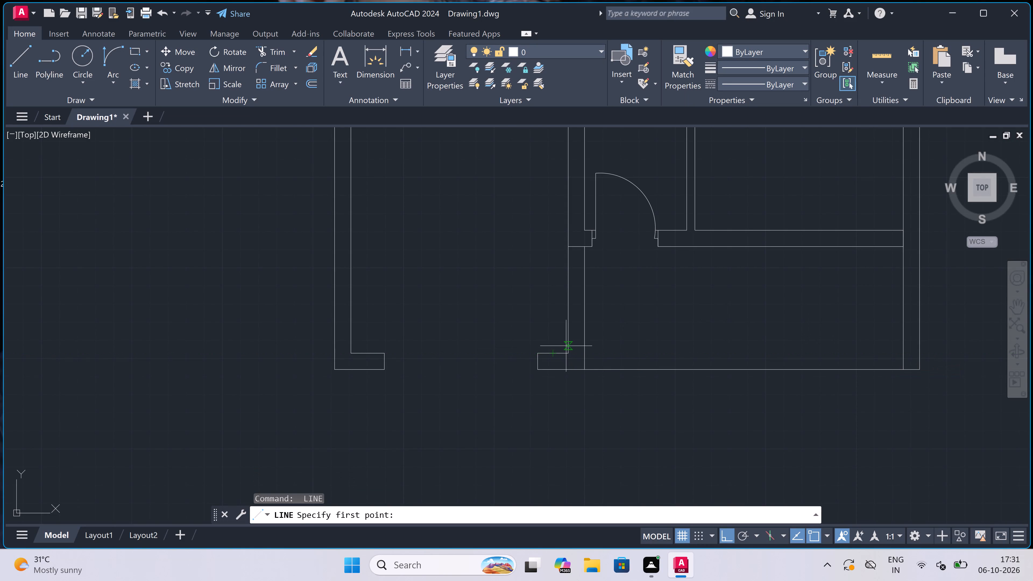
{"action": "scroll", "coordinate": [566, 346], "scroll_direction": "up", "scroll_amount": 1}
{"action": "left_click", "coordinate": [567, 337]}
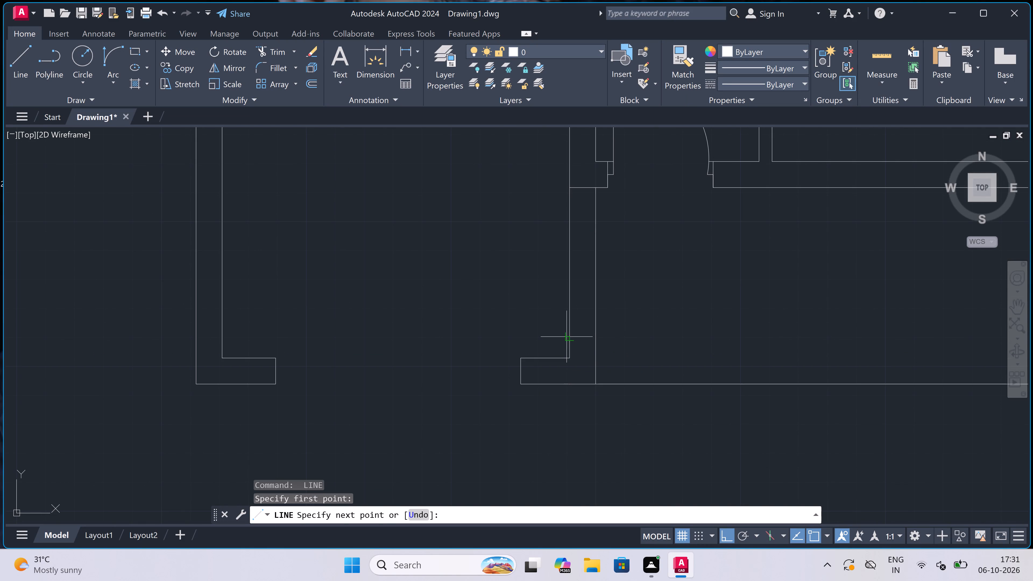
{"action": "left_click", "coordinate": [593, 338]}
{"action": "key", "text": "Escape"}
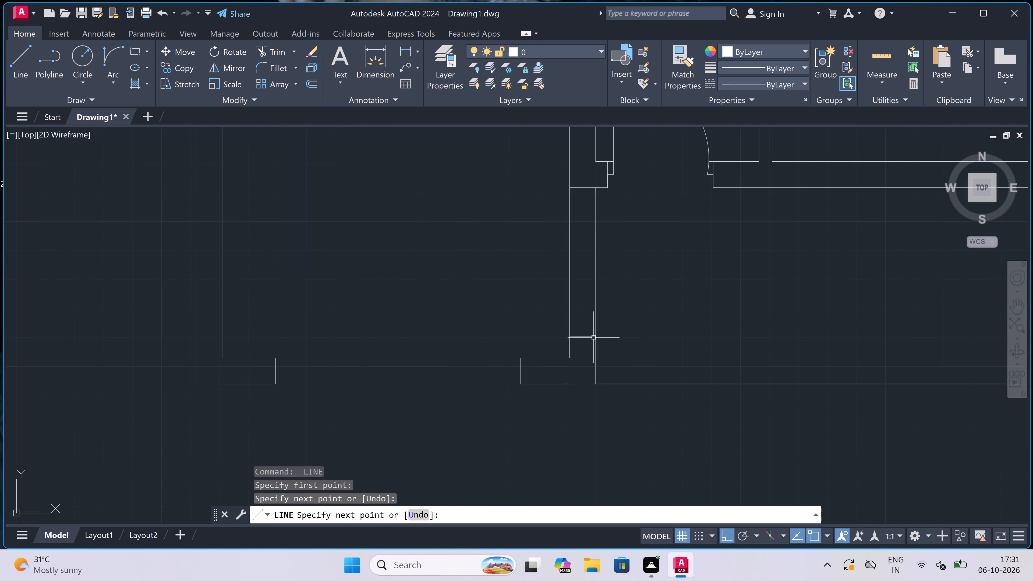
Trim both faces of that wall between the entrance wall and the short cross line, leaving a stub at the bottom.
{"action": "type", "text": "tr"}
{"action": "key", "text": "space"}
{"action": "left_click", "coordinate": [633, 299]}
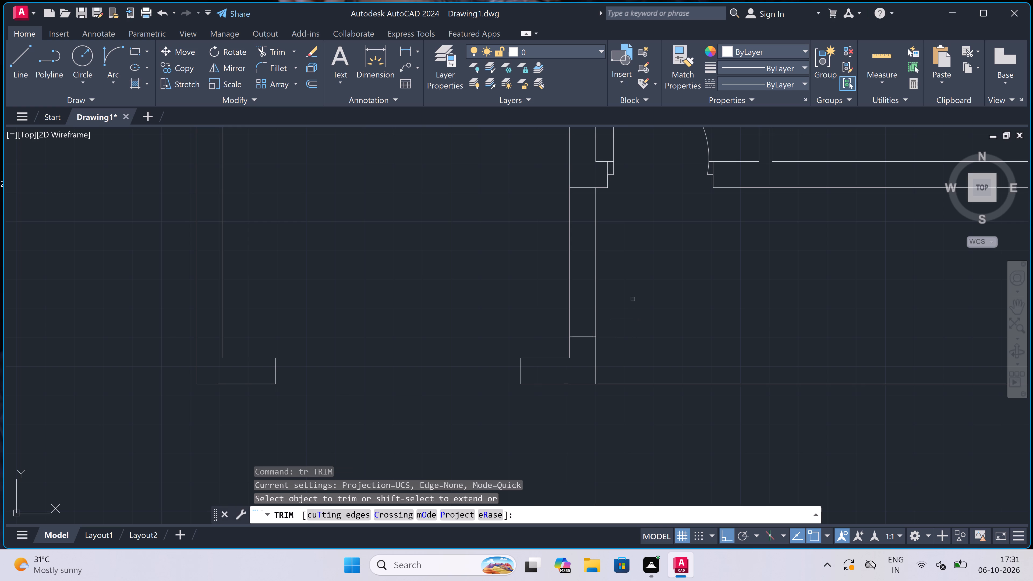
{"action": "double_click", "coordinate": [479, 285]}
{"action": "key", "text": "Escape"}
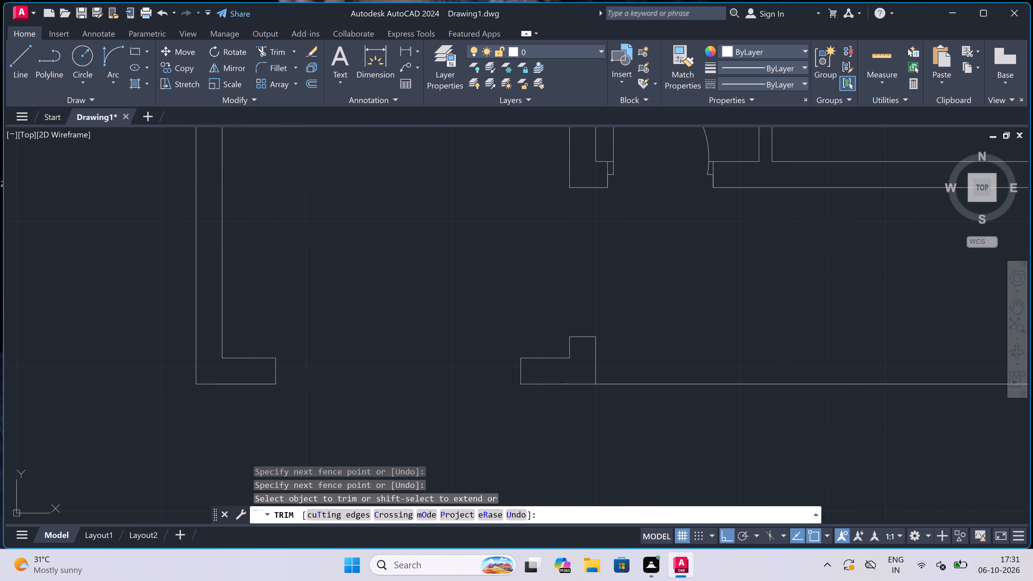
Draw a vertical line from the entrance wall's lower-left corner down to the stub's upper-left corner.
{"action": "scroll", "coordinate": [596, 267], "scroll_direction": "down", "scroll_amount": 4}
{"action": "scroll", "coordinate": [585, 258], "scroll_direction": "up", "scroll_amount": 5}
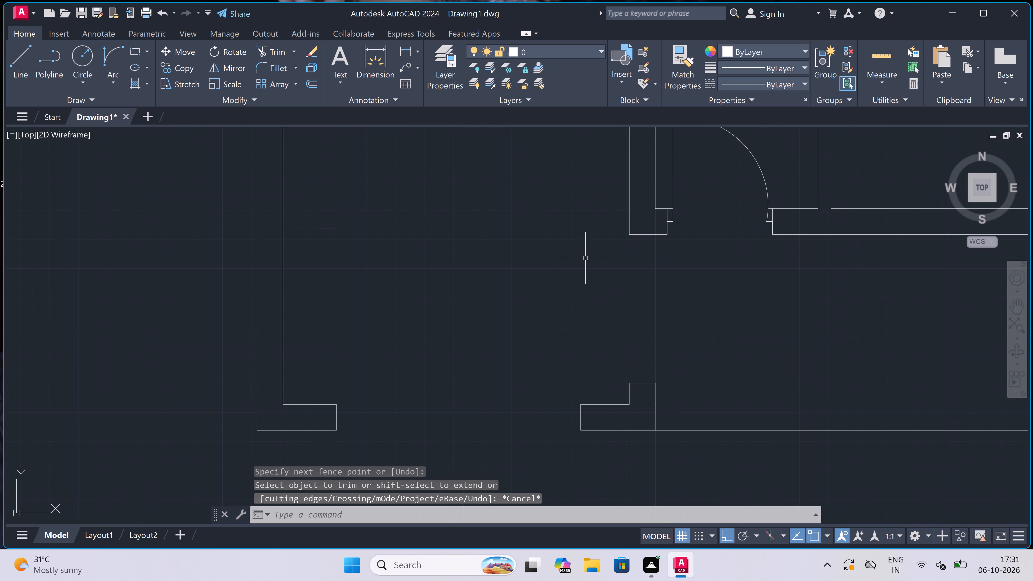
{"action": "type", "text": "l"}
{"action": "key", "text": "space"}
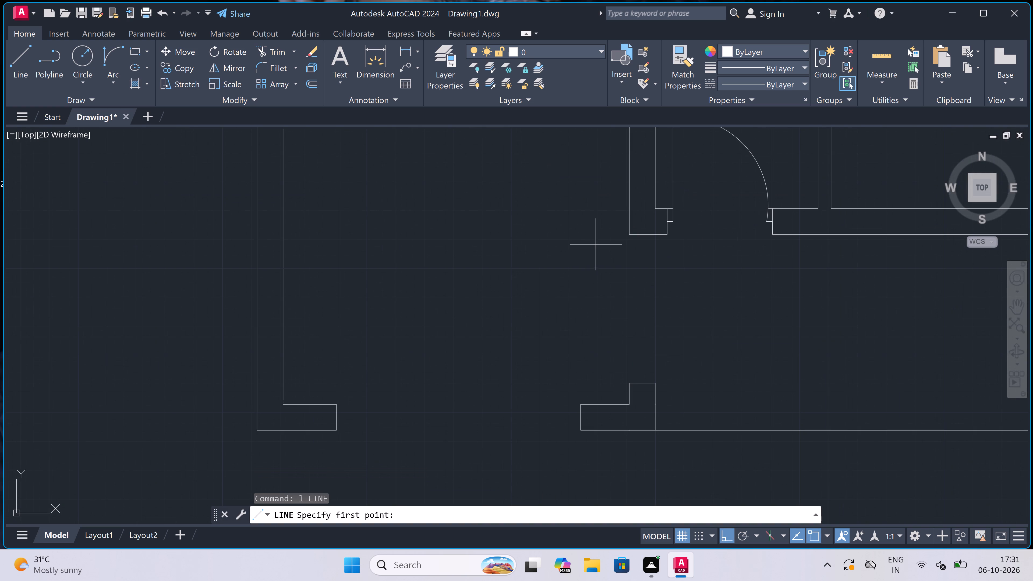
{"action": "left_click", "coordinate": [629, 234]}
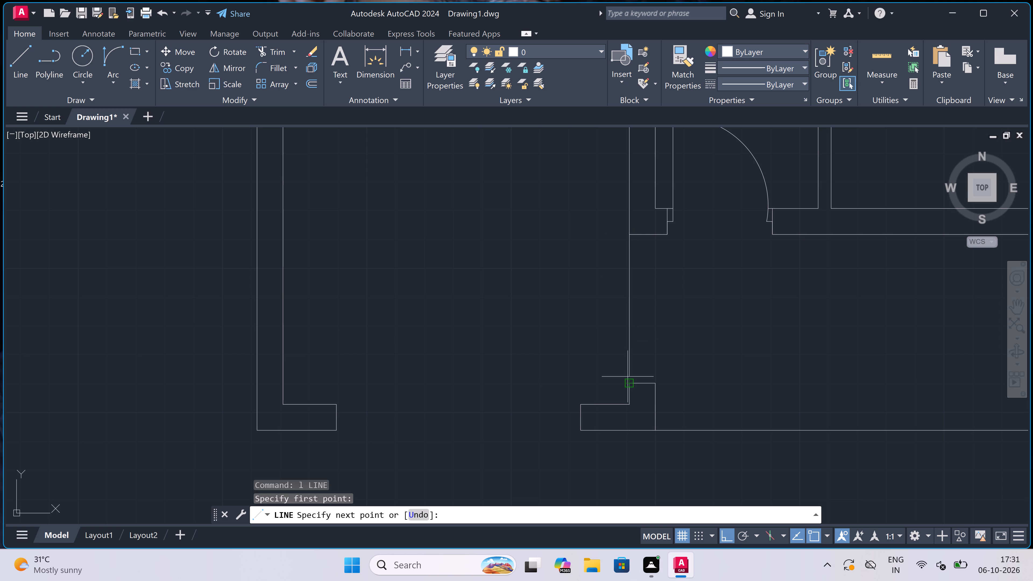
{"action": "left_click", "coordinate": [629, 384]}
{"action": "key", "text": "Escape"}
Draw a 3' window in the right outer wall opposite the staircase, with end lines across the wall and a centre line.
{"action": "scroll", "coordinate": [613, 319], "scroll_direction": "down", "scroll_amount": 2}
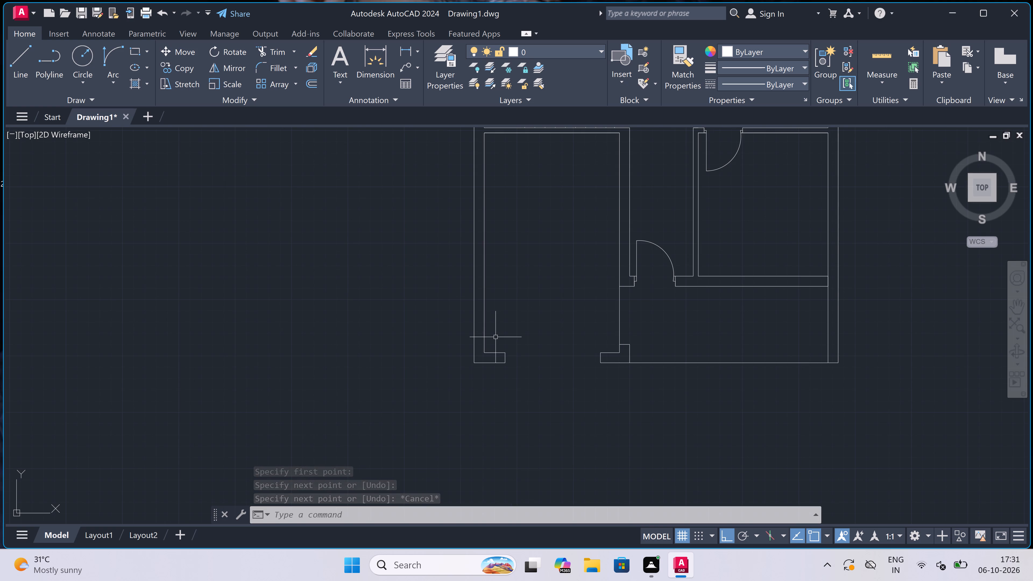
{"action": "scroll", "coordinate": [496, 337], "scroll_direction": "down", "scroll_amount": 3}
{"action": "scroll", "coordinate": [574, 267], "scroll_direction": "up", "scroll_amount": 1}
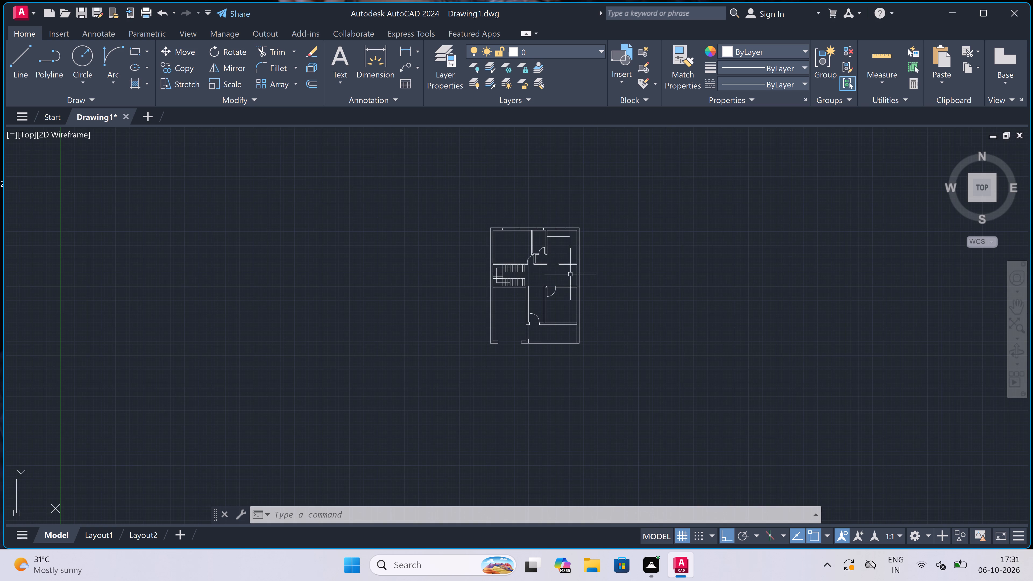
{"action": "scroll", "coordinate": [574, 267], "scroll_direction": "up", "scroll_amount": 2}
{"action": "scroll", "coordinate": [572, 292], "scroll_direction": "up", "scroll_amount": 1}
{"action": "type", "text": "l"}
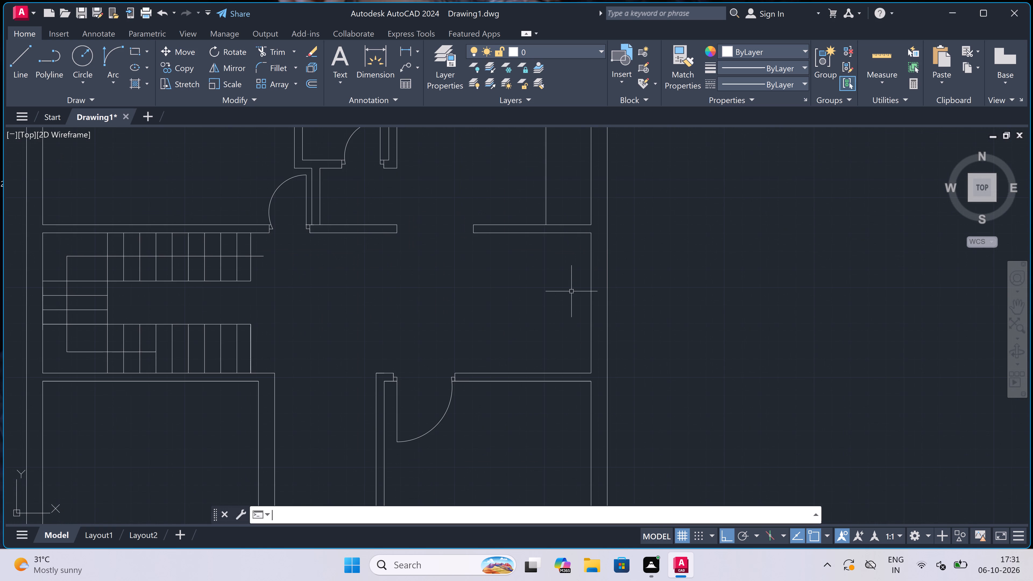
{"action": "key", "text": "space"}
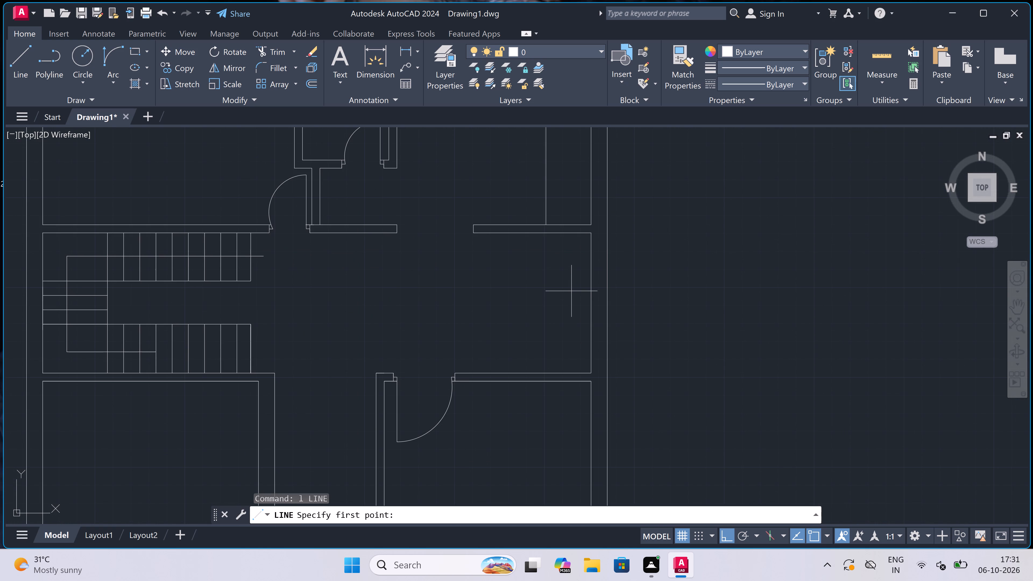
{"action": "scroll", "coordinate": [589, 285], "scroll_direction": "up", "scroll_amount": 1}
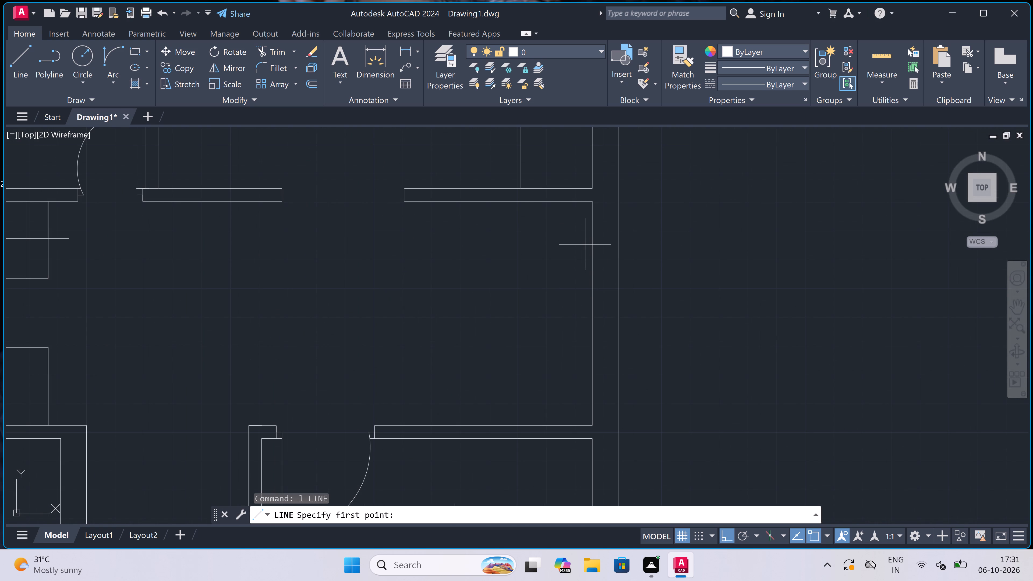
{"action": "left_click", "coordinate": [591, 249]}
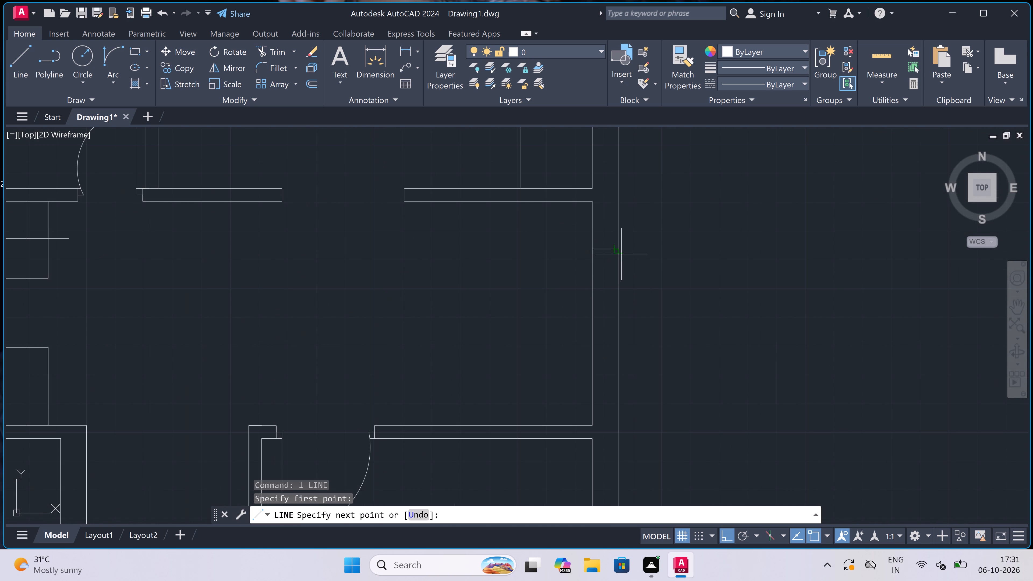
{"action": "left_click", "coordinate": [618, 248]}
{"action": "left_click_drag", "start_coordinate": [607, 249], "coordinate": [611, 256]}
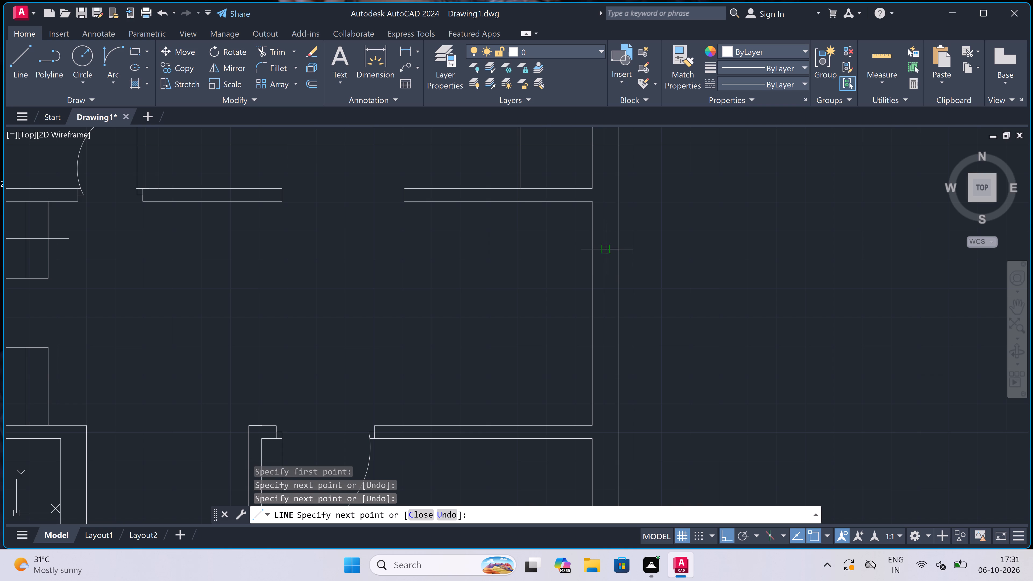
{"action": "type", "text": "3'"}
{"action": "key", "text": "space"}
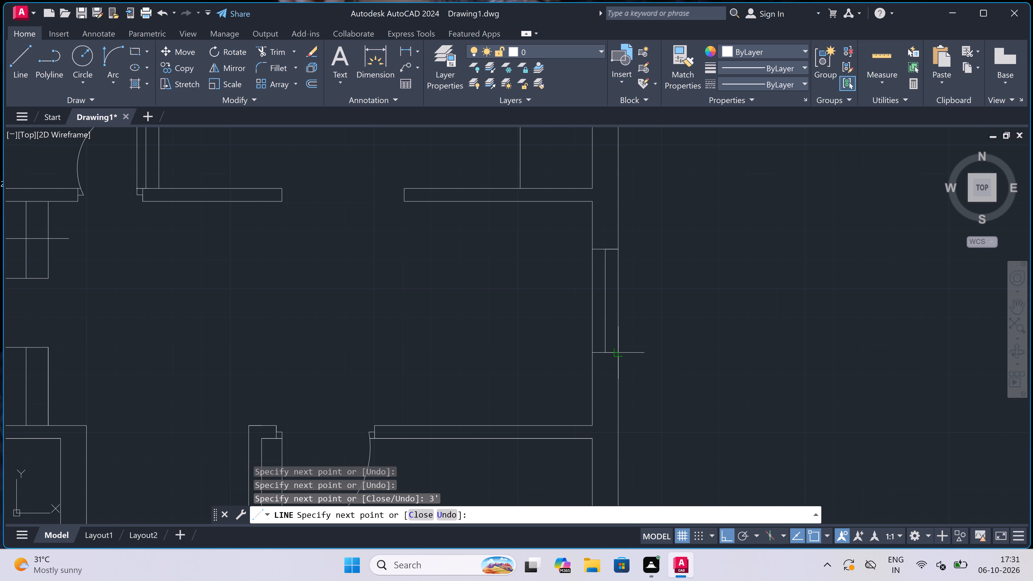
{"action": "left_click", "coordinate": [621, 352]}
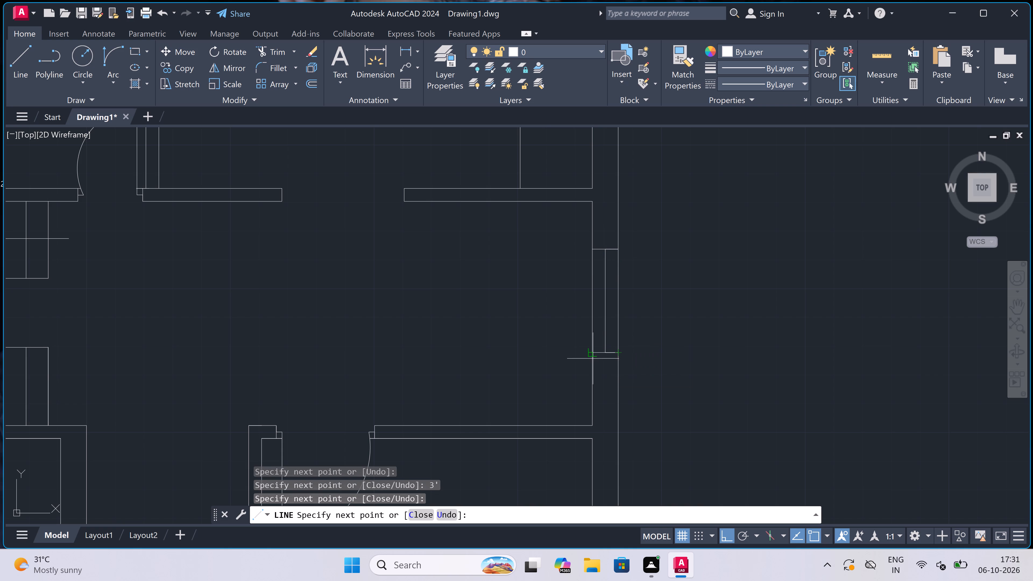
{"action": "left_click", "coordinate": [590, 355]}
{"action": "key", "text": "Escape"}
Draw a 5' window in the lower-right room's front wall, with end lines across the wall and a centre line.
{"action": "scroll", "coordinate": [610, 320], "scroll_direction": "down", "scroll_amount": 6}
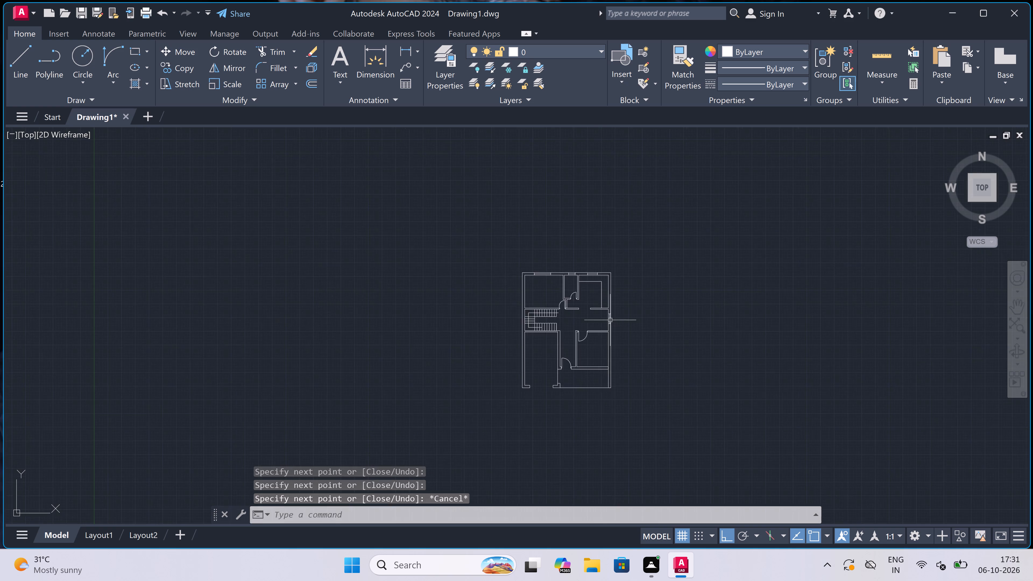
{"action": "scroll", "coordinate": [604, 371], "scroll_direction": "up", "scroll_amount": 2}
{"action": "scroll", "coordinate": [598, 272], "scroll_direction": "up", "scroll_amount": 4}
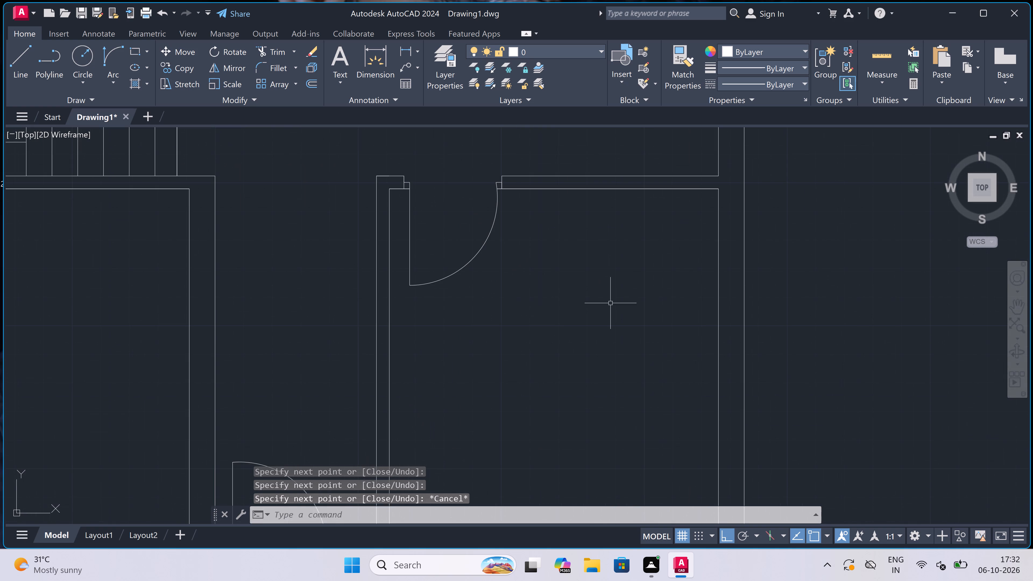
{"action": "scroll", "coordinate": [613, 307], "scroll_direction": "down", "scroll_amount": 2}
{"action": "key", "text": "space"}
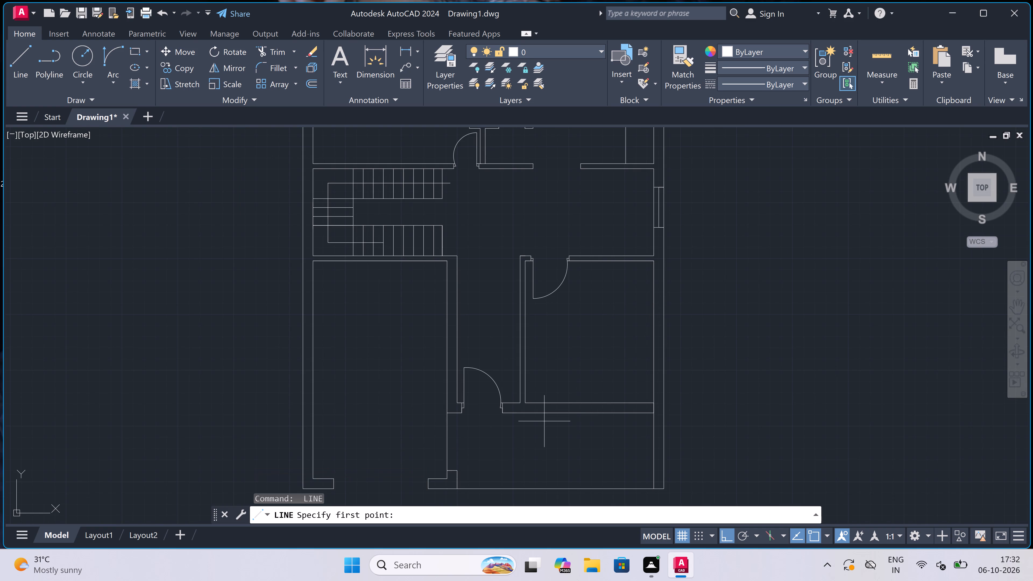
{"action": "scroll", "coordinate": [543, 419], "scroll_direction": "up", "scroll_amount": 2}
{"action": "left_click", "coordinate": [554, 382]}
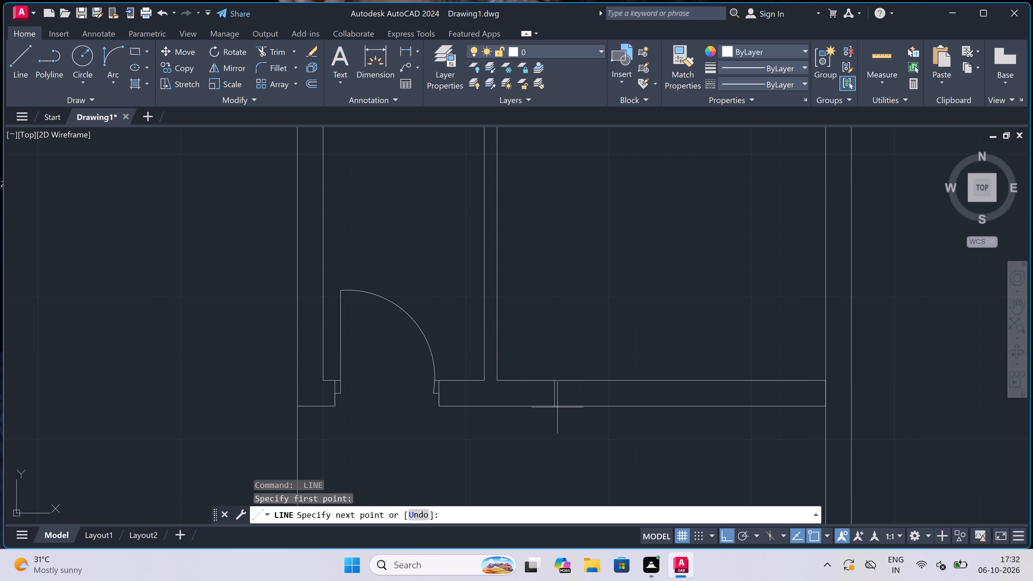
{"action": "left_click", "coordinate": [557, 407]}
{"action": "double_click", "coordinate": [558, 396]}
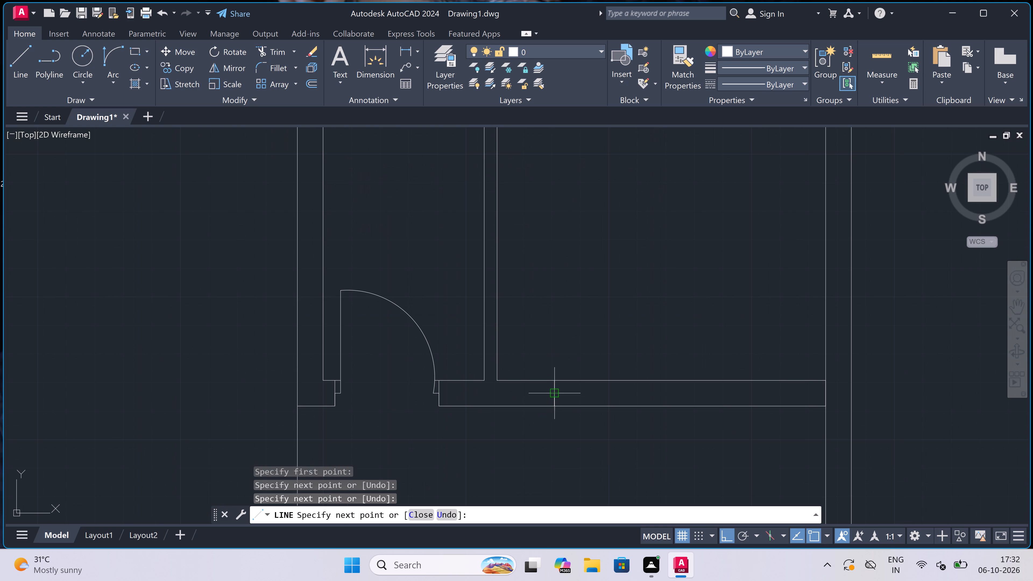
{"action": "type", "text": "5'"}
{"action": "key", "text": "space"}
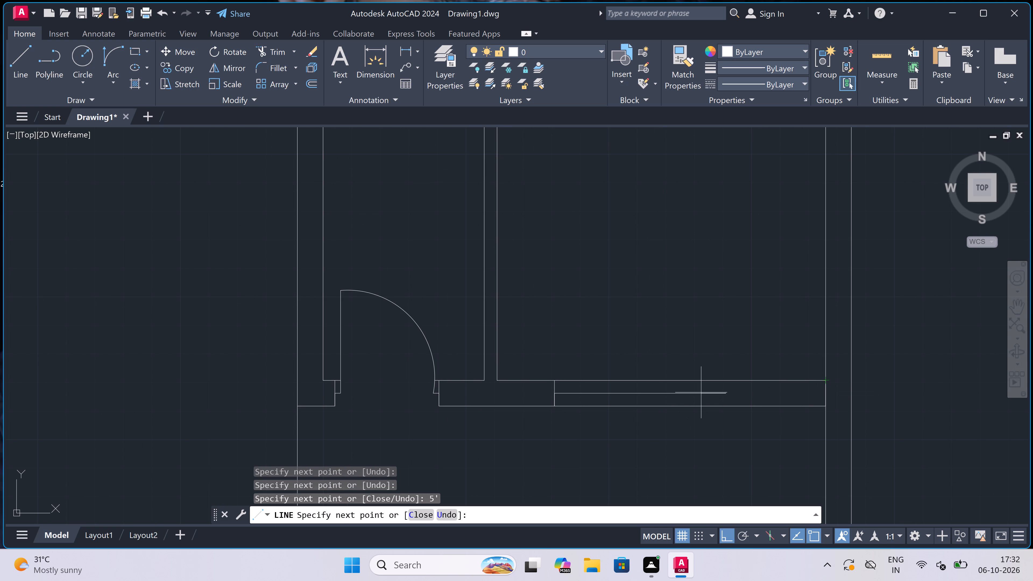
{"action": "left_click", "coordinate": [723, 381]}
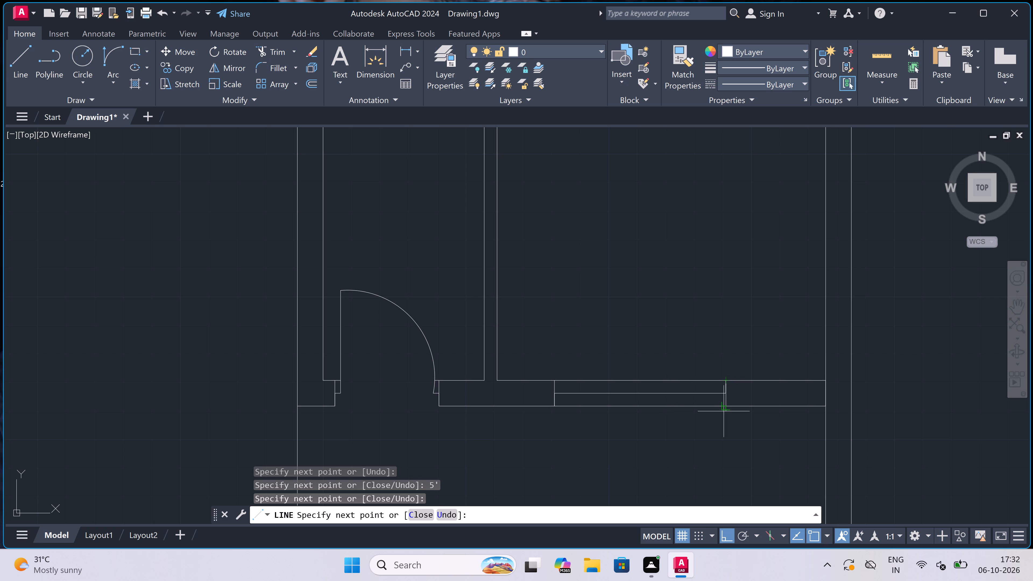
{"action": "double_click", "coordinate": [724, 411]}
{"action": "key", "text": "Escape"}
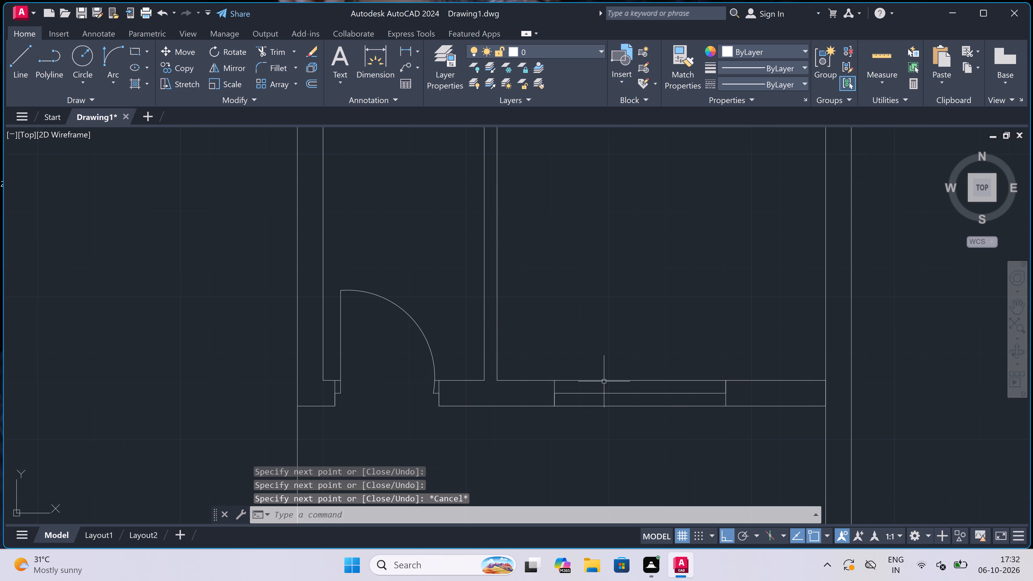
Trim the right outer wall's inner face where the lower-right room's front wall meets it, opening the junction.
{"action": "scroll", "coordinate": [604, 381], "scroll_direction": "down", "scroll_amount": 4}
{"action": "scroll", "coordinate": [604, 381], "scroll_direction": "up", "scroll_amount": 1}
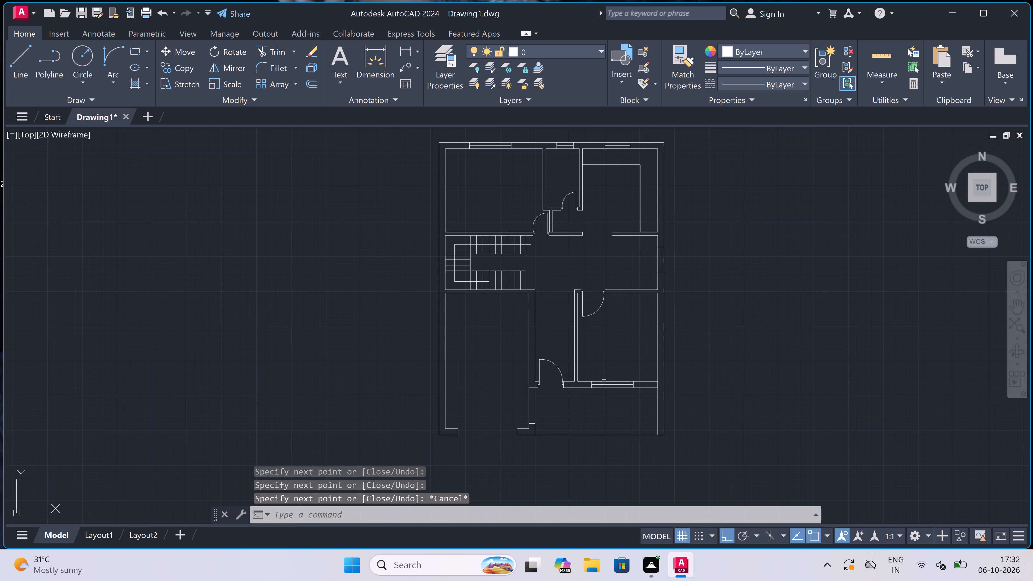
{"action": "type", "text": "tr"}
{"action": "key", "text": "space"}
{"action": "scroll", "coordinate": [657, 385], "scroll_direction": "up", "scroll_amount": 5}
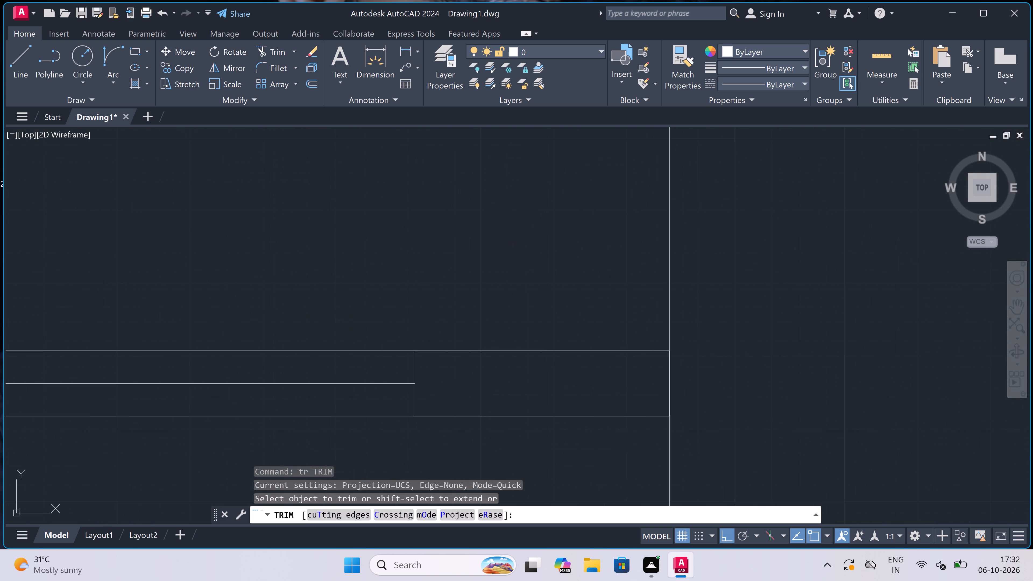
{"action": "left_click", "coordinate": [657, 384]}
{"action": "left_click", "coordinate": [694, 376]}
{"action": "scroll", "coordinate": [647, 377], "scroll_direction": "down", "scroll_amount": 9}
{"action": "scroll", "coordinate": [639, 393], "scroll_direction": "up", "scroll_amount": 4}
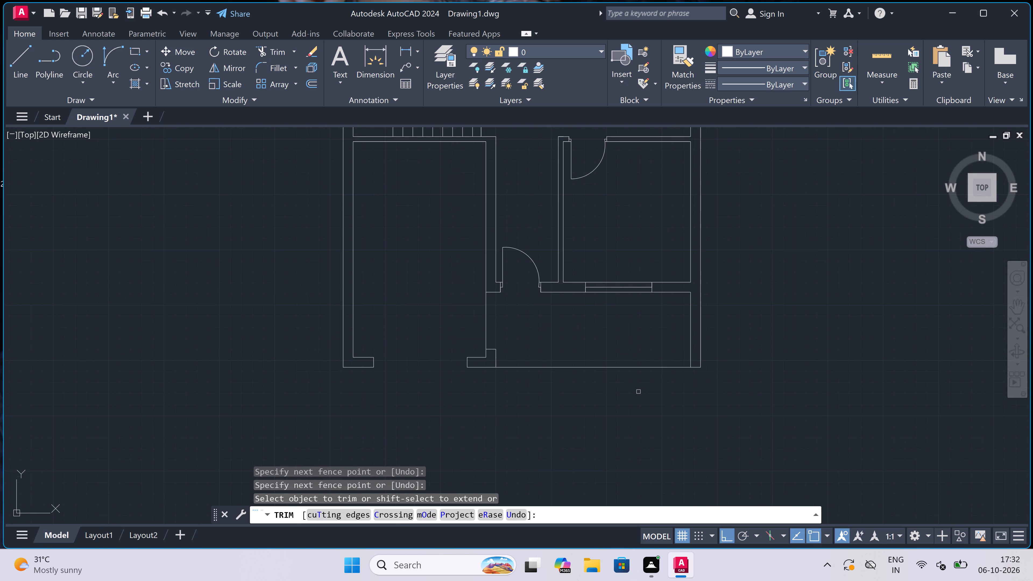
{"action": "key", "text": "Escape"}
Draw a 4' window in the left outer wall beside the staircase landing, with end lines across the wall and a centre line.
{"action": "scroll", "coordinate": [635, 391], "scroll_direction": "down", "scroll_amount": 3}
{"action": "scroll", "coordinate": [628, 365], "scroll_direction": "up", "scroll_amount": 4}
{"action": "scroll", "coordinate": [628, 365], "scroll_direction": "down", "scroll_amount": 4}
{"action": "scroll", "coordinate": [619, 334], "scroll_direction": "up", "scroll_amount": 2}
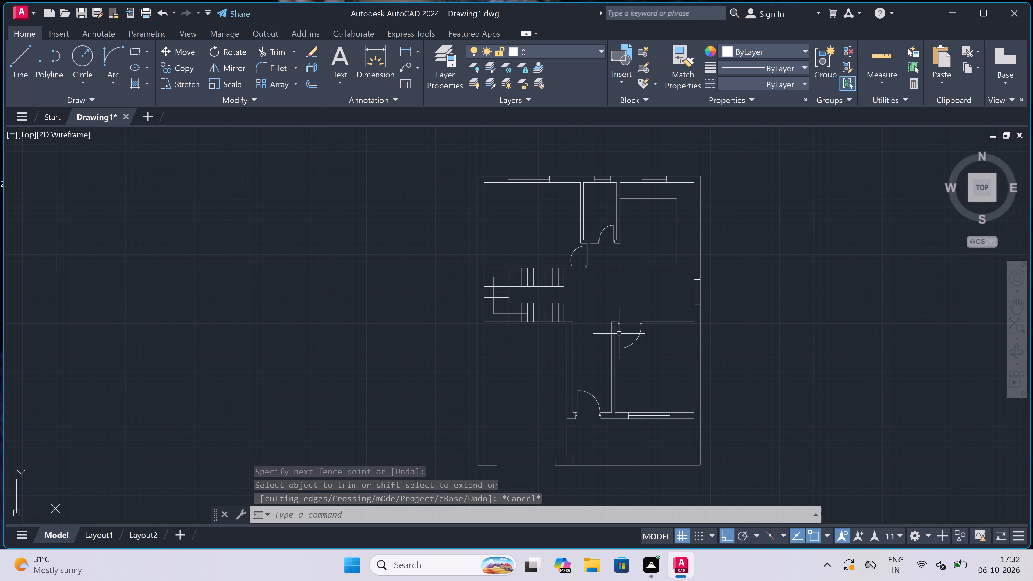
{"action": "scroll", "coordinate": [468, 232], "scroll_direction": "up", "scroll_amount": 2}
{"action": "scroll", "coordinate": [468, 232], "scroll_direction": "down", "scroll_amount": 2}
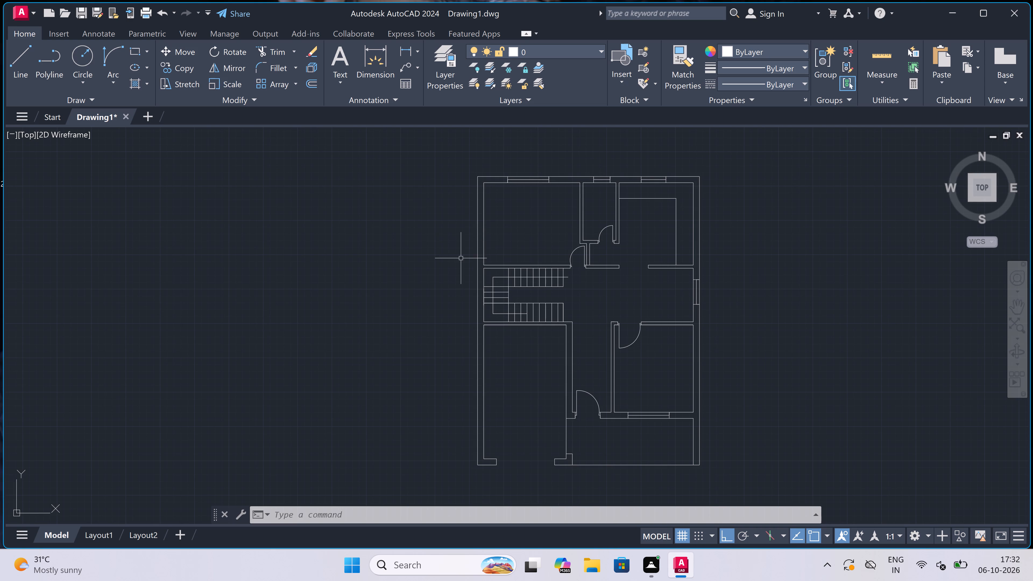
{"action": "scroll", "coordinate": [461, 283], "scroll_direction": "up", "scroll_amount": 3}
{"action": "key", "text": "l"}
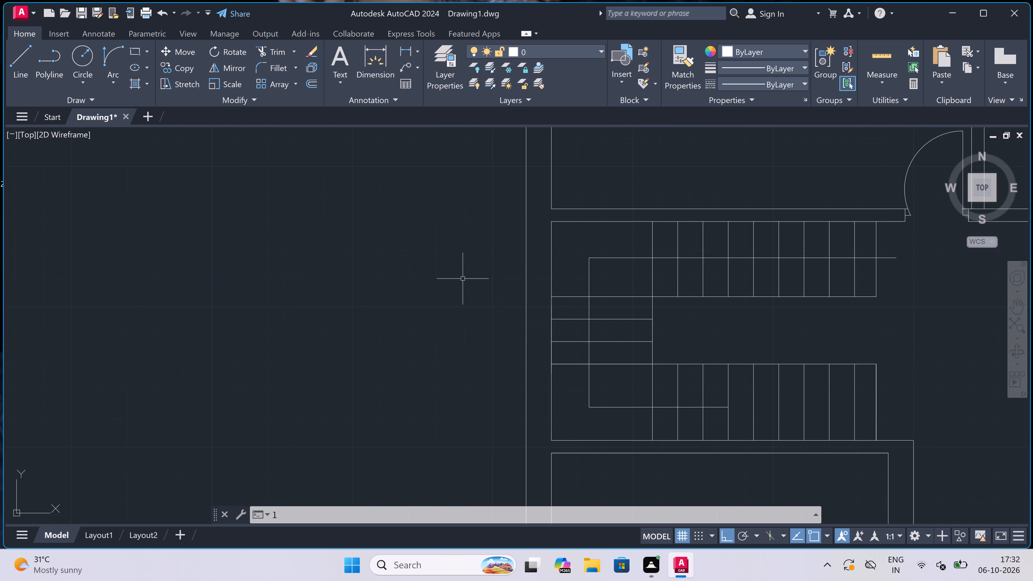
{"action": "key", "text": "space"}
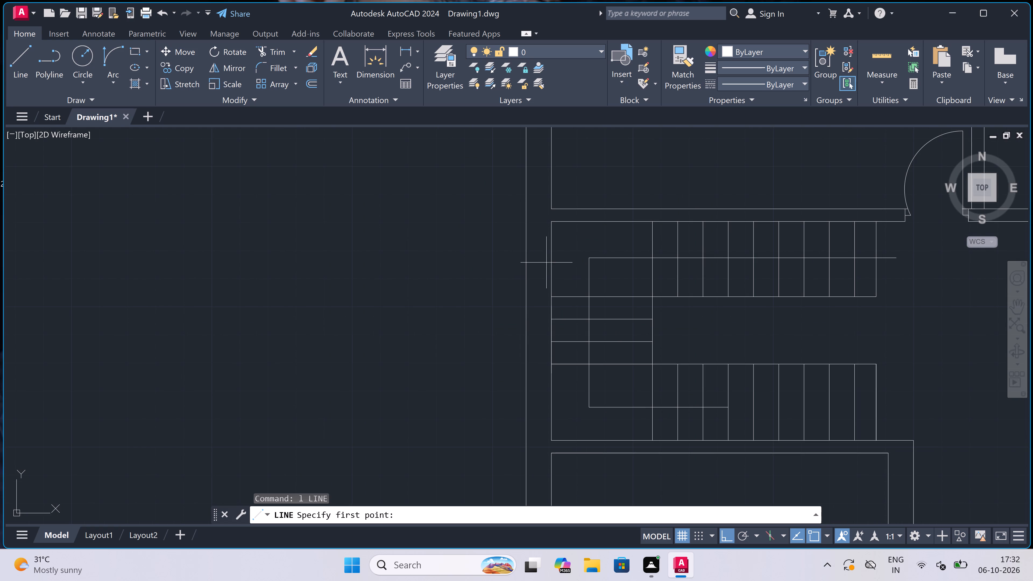
{"action": "left_click", "coordinate": [549, 265]}
{"action": "left_click", "coordinate": [528, 267]}
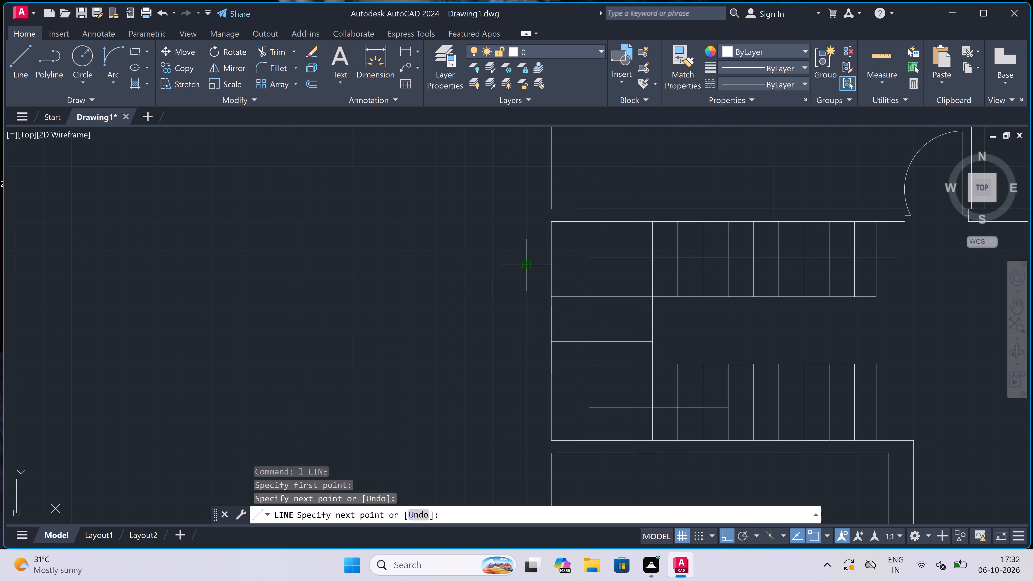
{"action": "left_click_drag", "start_coordinate": [540, 266], "coordinate": [542, 278]}
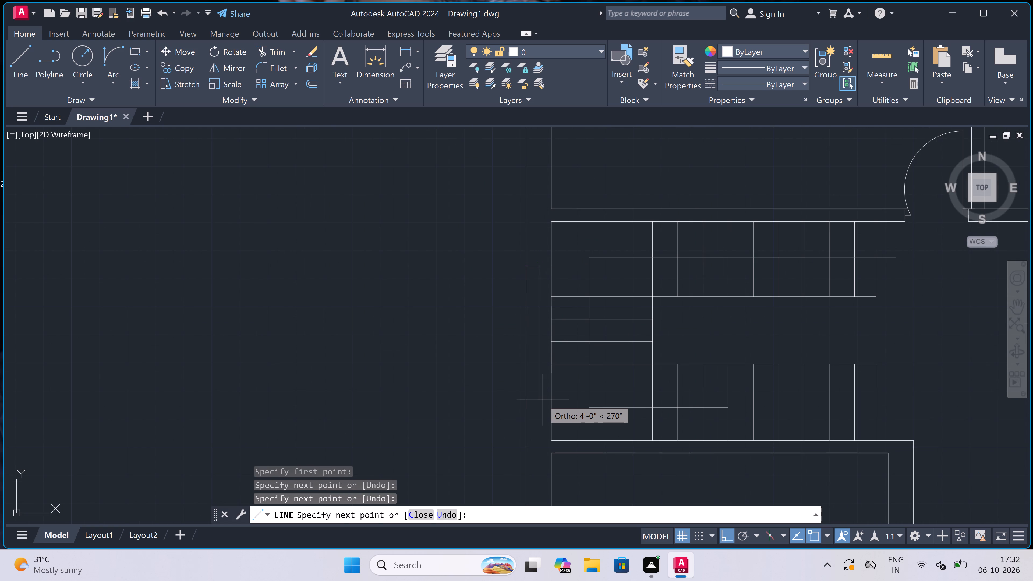
{"action": "type", "text": "4'"}
{"action": "key", "text": "space"}
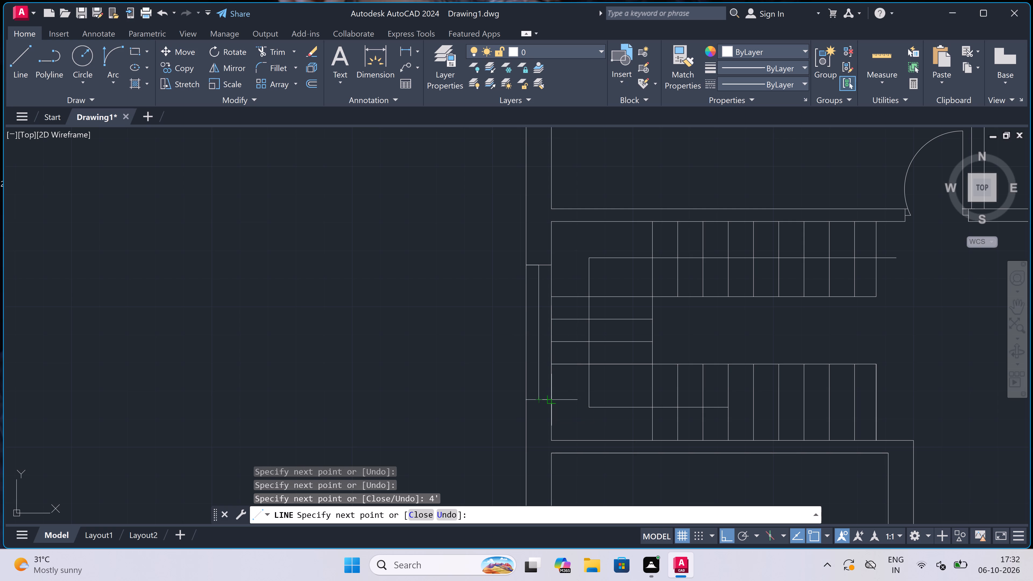
{"action": "left_click", "coordinate": [554, 400]}
{"action": "left_click", "coordinate": [528, 401]}
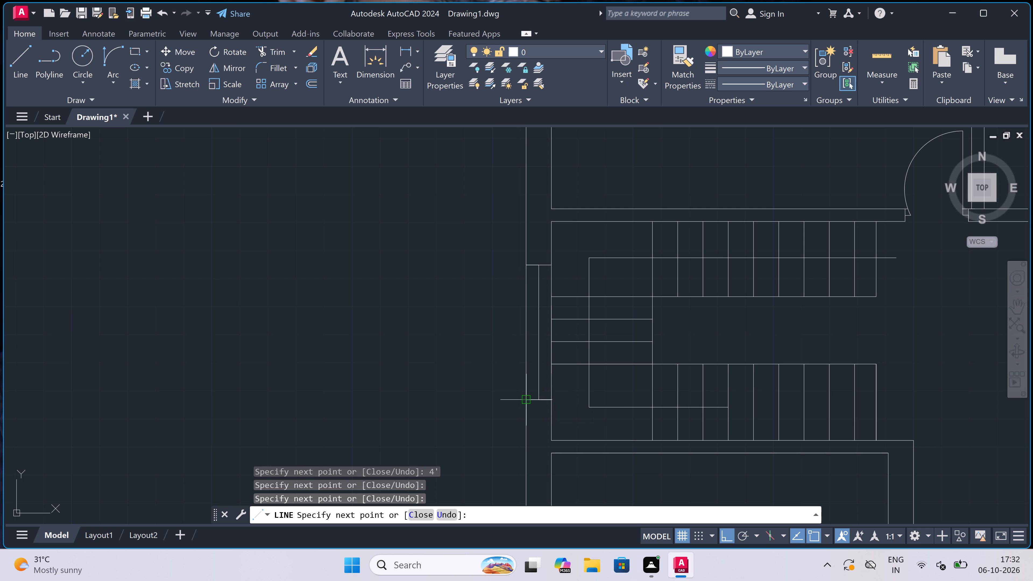
{"action": "key", "text": "Escape"}
Draw a horizontal line about 52' long extending right from the plan's upper-right outer corner.
{"action": "scroll", "coordinate": [538, 352], "scroll_direction": "down", "scroll_amount": 5}
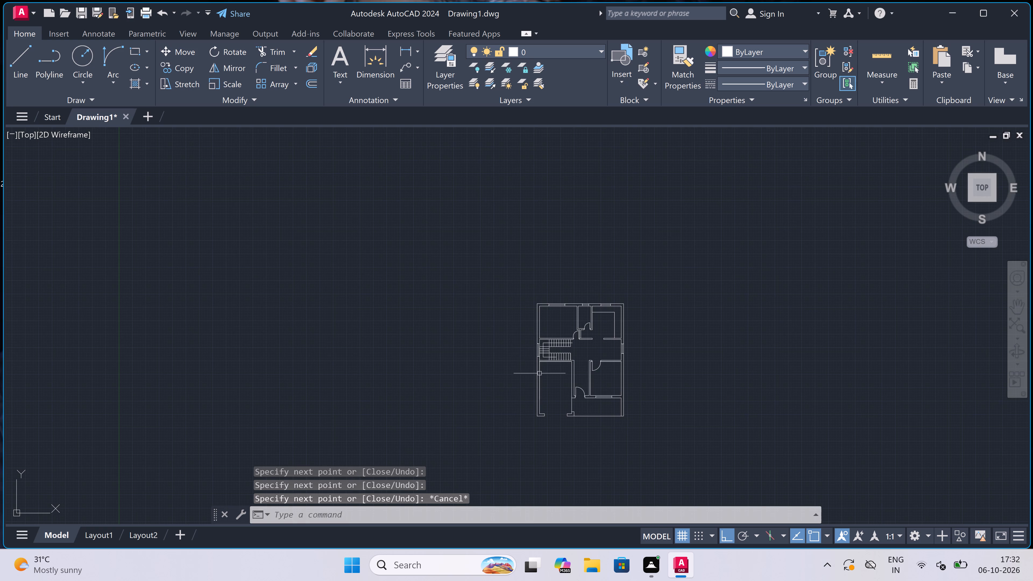
{"action": "scroll", "coordinate": [547, 433], "scroll_direction": "up", "scroll_amount": 2}
{"action": "scroll", "coordinate": [543, 429], "scroll_direction": "down", "scroll_amount": 3}
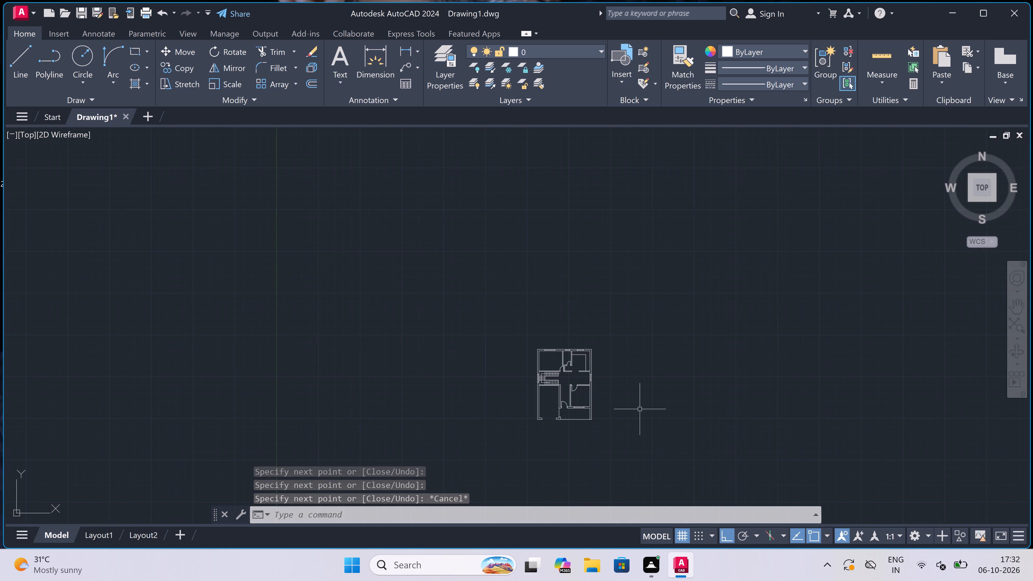
{"action": "scroll", "coordinate": [636, 436], "scroll_direction": "up", "scroll_amount": 4}
{"action": "scroll", "coordinate": [610, 422], "scroll_direction": "down", "scroll_amount": 2}
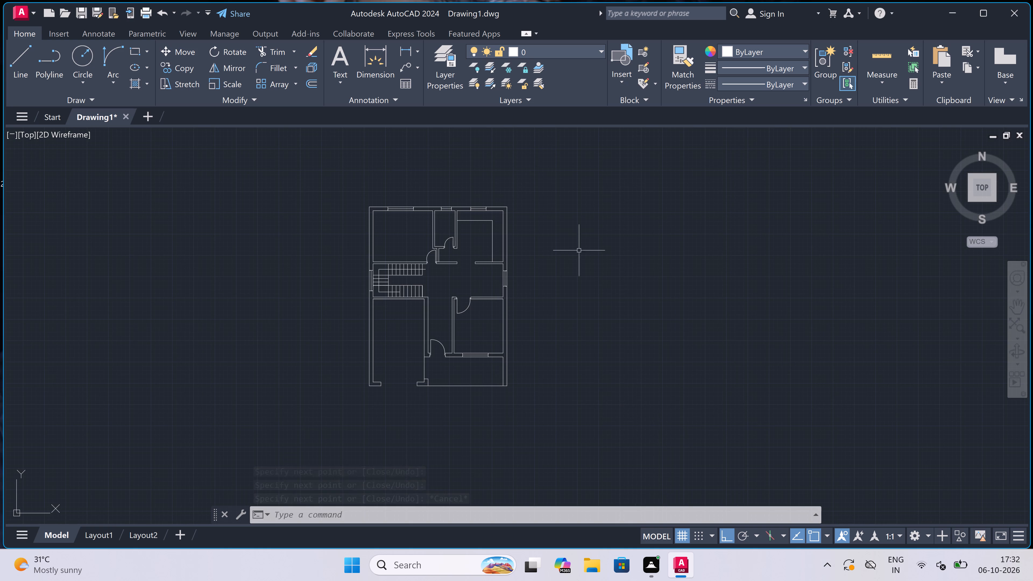
{"action": "scroll", "coordinate": [582, 235], "scroll_direction": "up", "scroll_amount": 1}
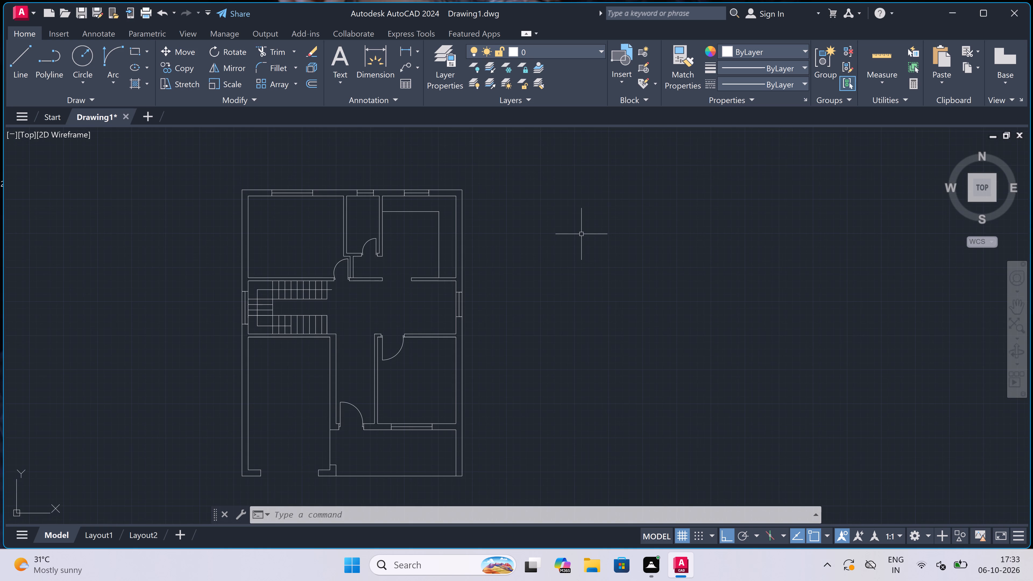
{"action": "key", "text": "Escape"}
{"action": "type", "text": "l"}
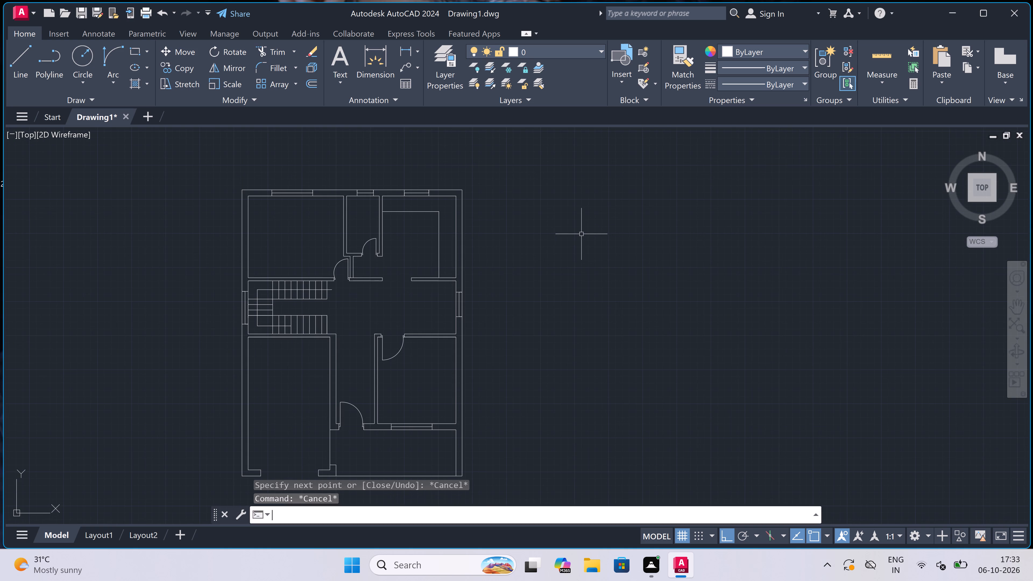
{"action": "key", "text": "space"}
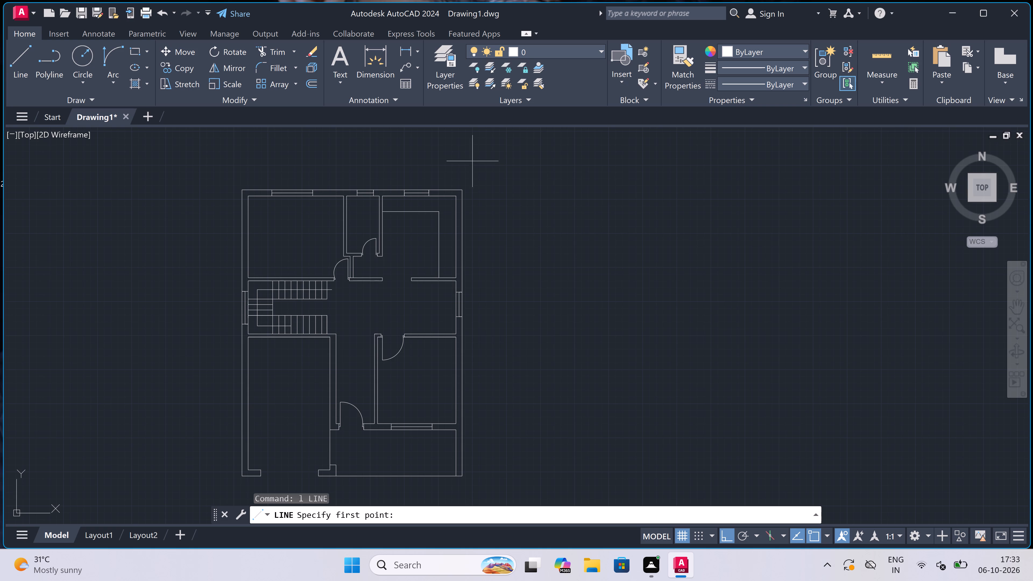
{"action": "left_click", "coordinate": [460, 189]}
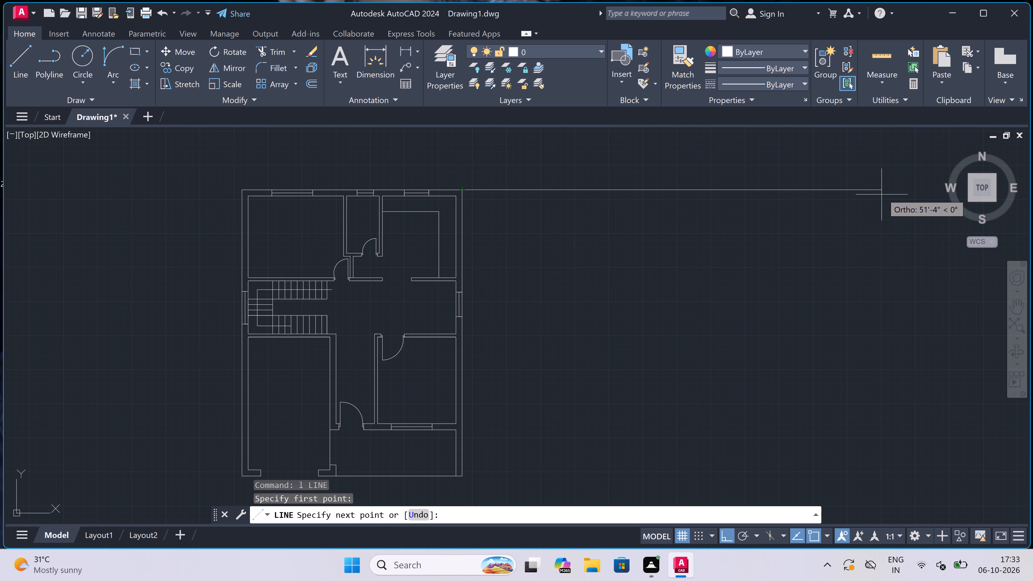
{"action": "left_click", "coordinate": [891, 192]}
{"action": "key", "text": "Escape"}
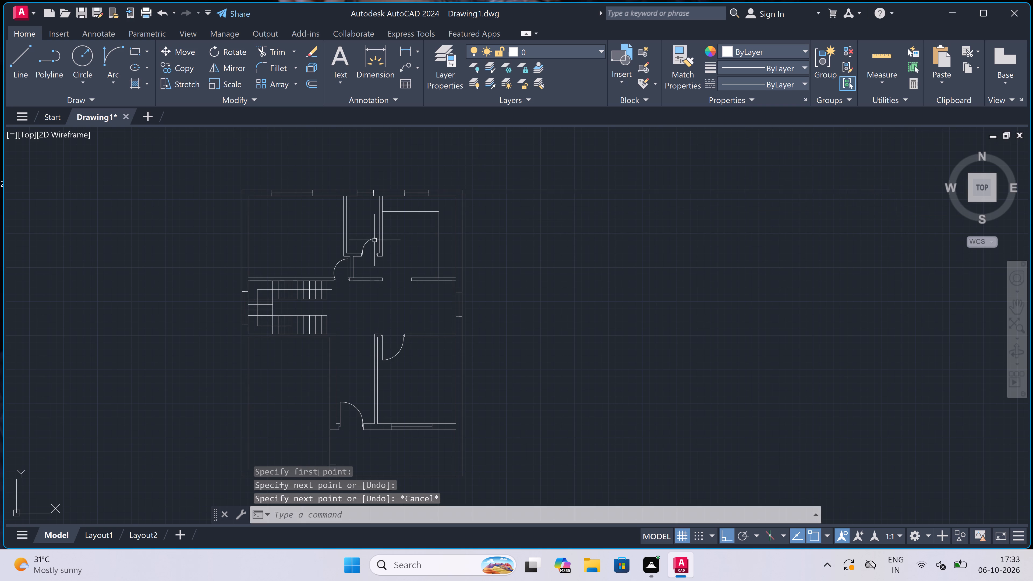
Draw a vertical line to the right of the plan, from the long horizontal line down to just below the plan's bottom edge.
{"action": "key", "text": "space"}
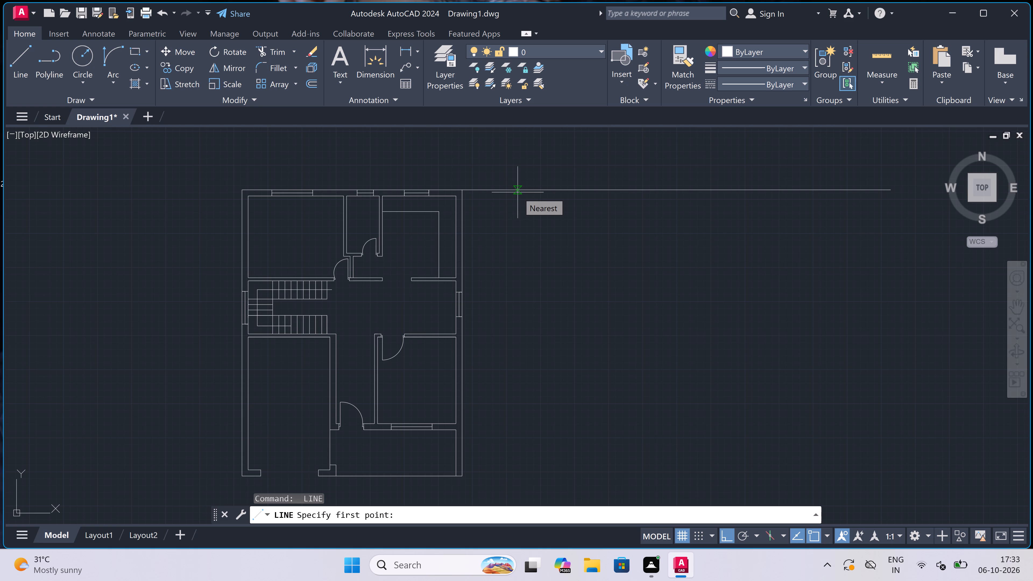
{"action": "double_click", "coordinate": [518, 192]}
{"action": "scroll", "coordinate": [518, 241], "scroll_direction": "down", "scroll_amount": 4}
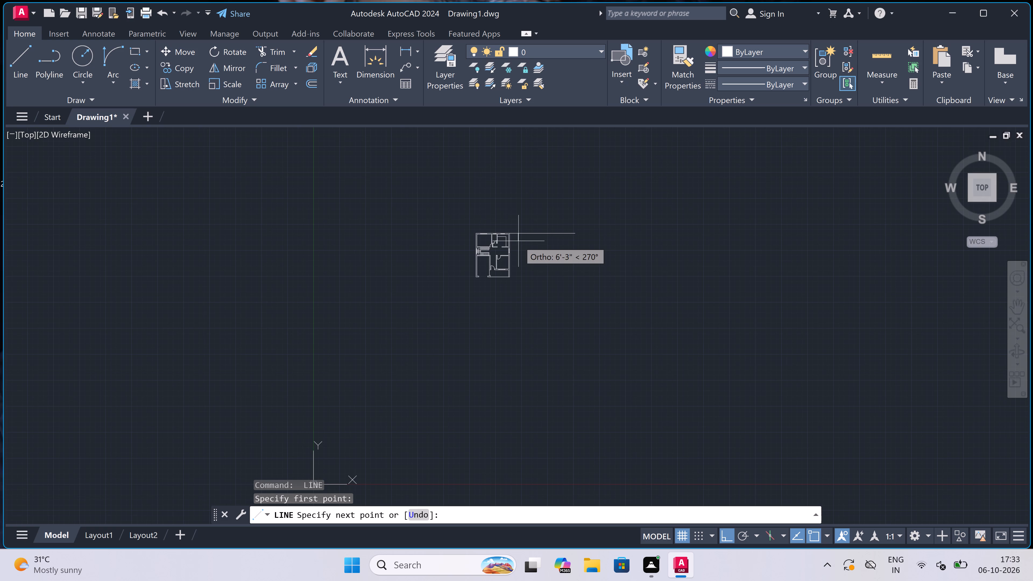
{"action": "scroll", "coordinate": [512, 280], "scroll_direction": "up", "scroll_amount": 4}
{"action": "double_click", "coordinate": [537, 270]}
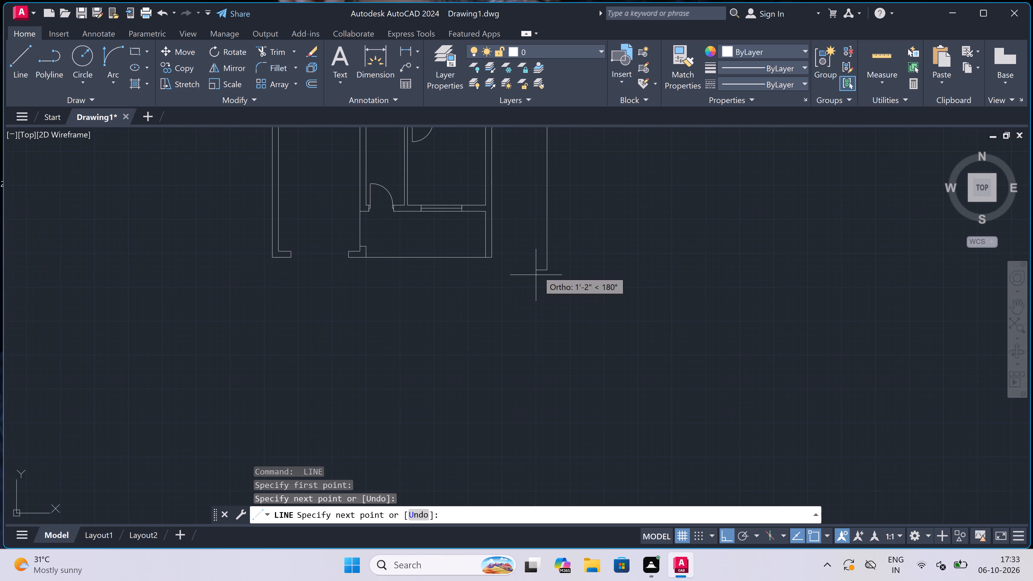
{"action": "key", "text": "Escape"}
Offset the long horizontal line beside the plan 9" downward to form the top outer wall.
{"action": "scroll", "coordinate": [467, 325], "scroll_direction": "down", "scroll_amount": 4}
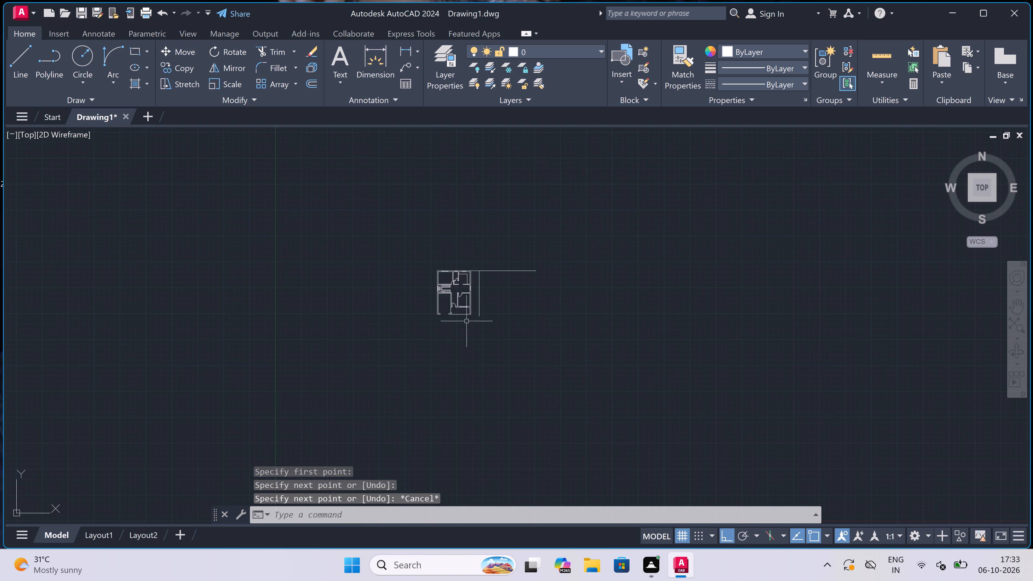
{"action": "scroll", "coordinate": [468, 300], "scroll_direction": "up", "scroll_amount": 3}
{"action": "scroll", "coordinate": [474, 281], "scroll_direction": "down", "scroll_amount": 3}
{"action": "scroll", "coordinate": [482, 265], "scroll_direction": "up", "scroll_amount": 4}
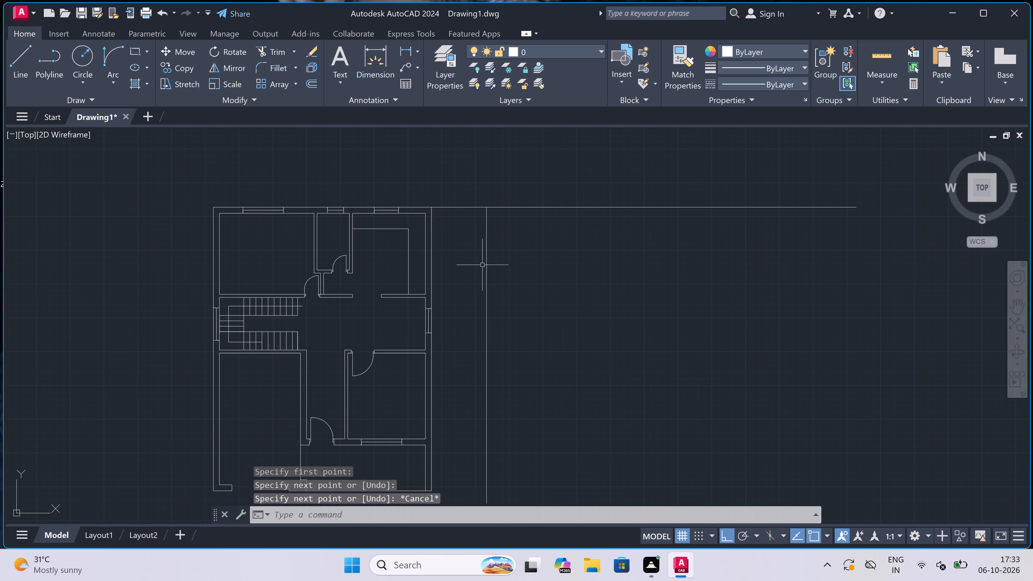
{"action": "scroll", "coordinate": [492, 228], "scroll_direction": "up", "scroll_amount": 3}
{"action": "scroll", "coordinate": [492, 228], "scroll_direction": "down", "scroll_amount": 3}
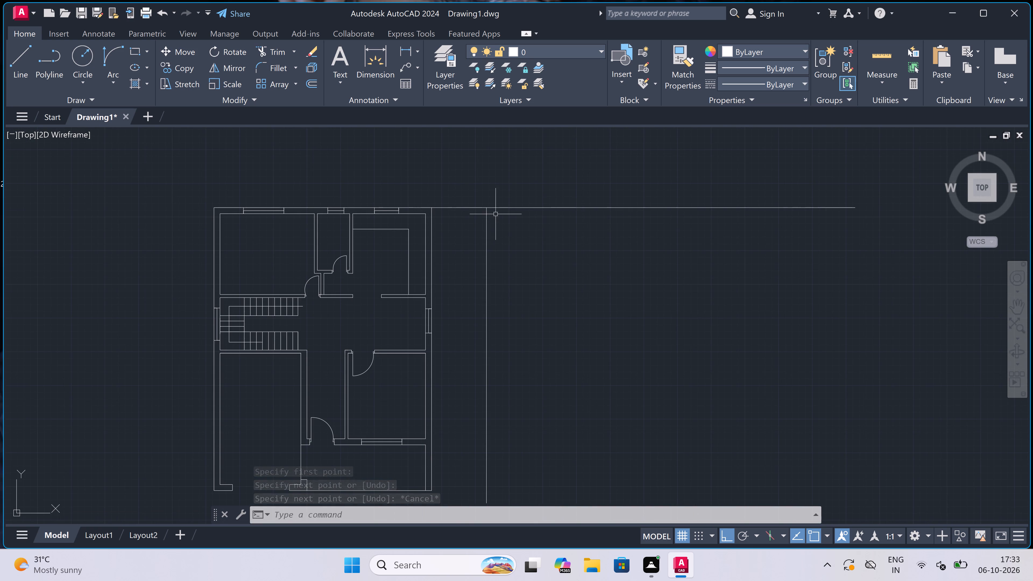
{"action": "scroll", "coordinate": [500, 208], "scroll_direction": "up", "scroll_amount": 2}
{"action": "key", "text": "o"}
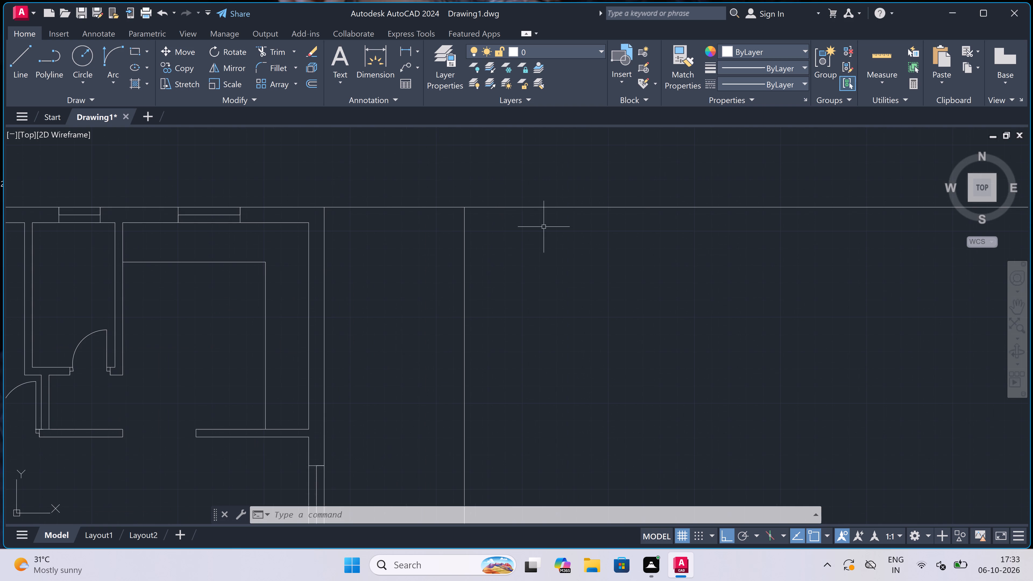
{"action": "key", "text": "space"}
{"action": "left_click_drag", "start_coordinate": [644, 206], "coordinate": [645, 208]}
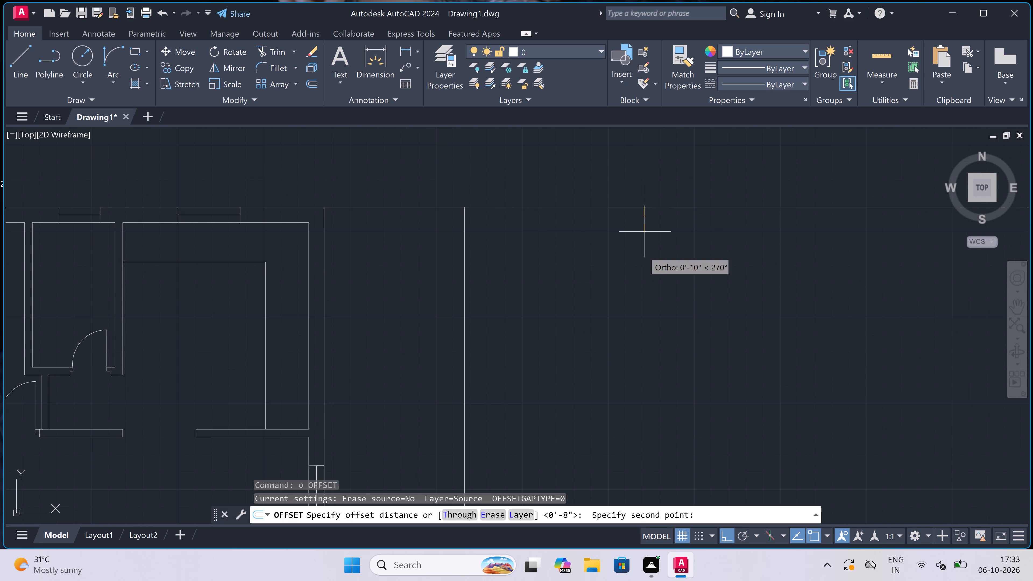
{"action": "type", "text": "9\""}
{"action": "key", "text": "space"}
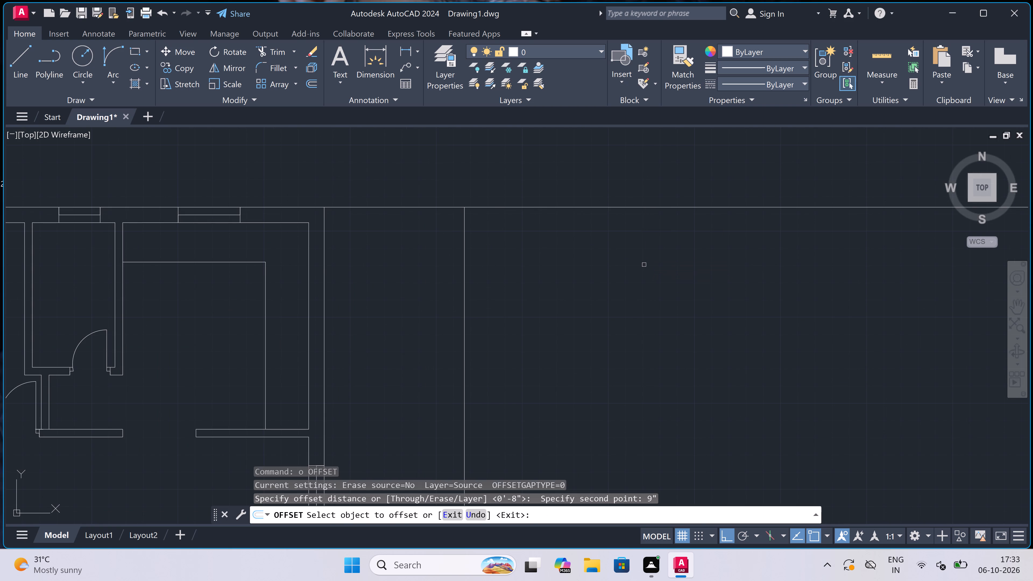
{"action": "left_click_drag", "start_coordinate": [628, 208], "coordinate": [629, 214]}
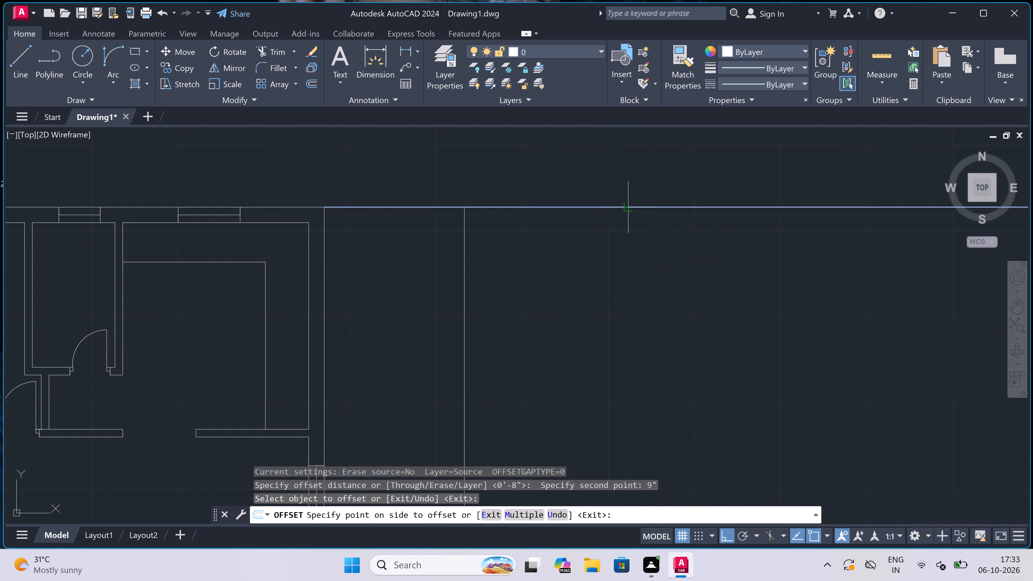
{"action": "left_click", "coordinate": [625, 257]}
{"action": "key", "text": "Escape"}
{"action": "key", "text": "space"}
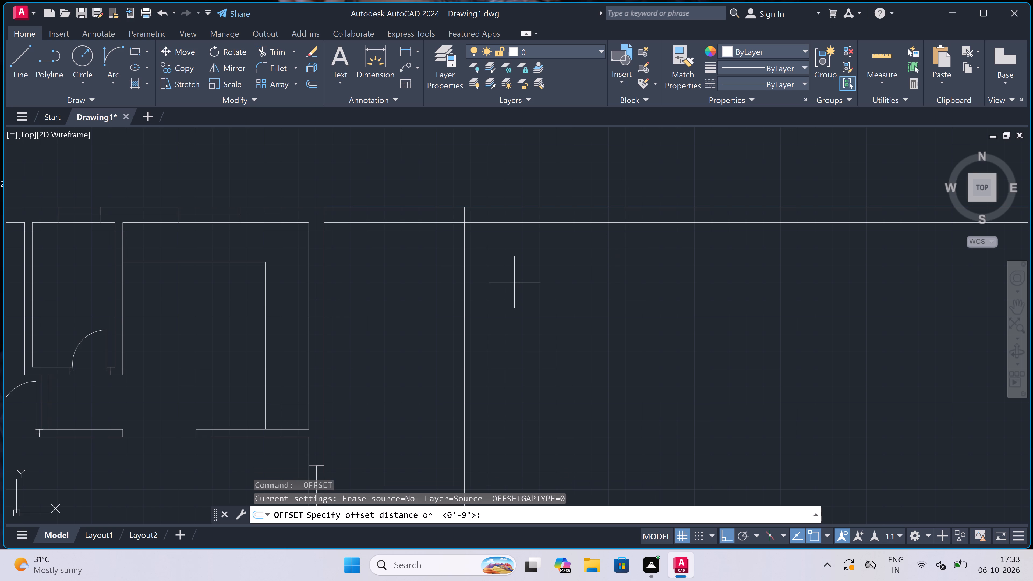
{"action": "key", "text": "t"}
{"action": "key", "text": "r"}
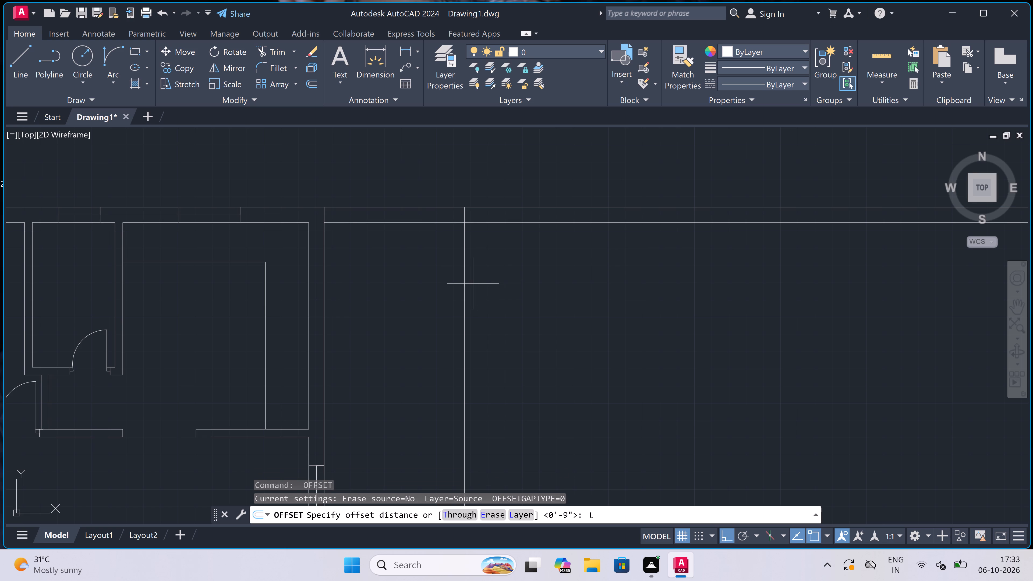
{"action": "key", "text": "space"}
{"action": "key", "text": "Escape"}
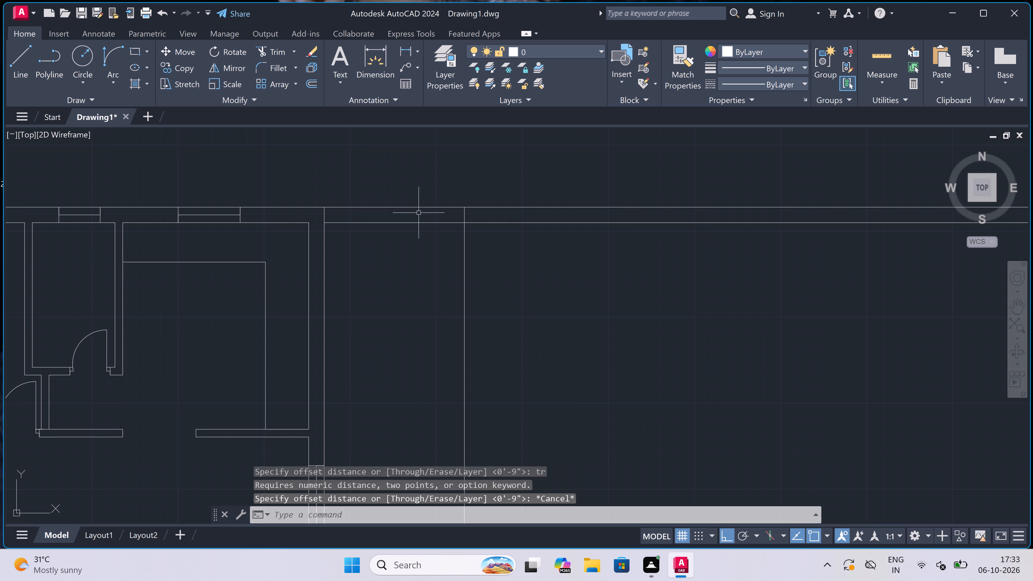
Trim both top wall lines between the existing plan and the new vertical line.
{"action": "type", "text": "tr"}
{"action": "key", "text": "space"}
{"action": "left_click_drag", "start_coordinate": [419, 199], "coordinate": [418, 203]}
{"action": "left_click", "coordinate": [387, 343]}
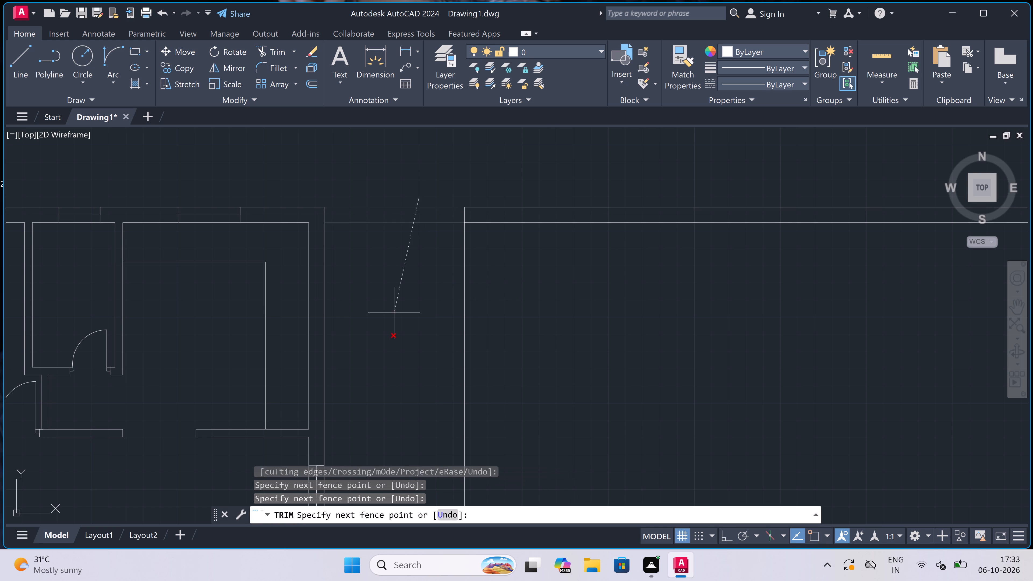
{"action": "key", "text": "Escape"}
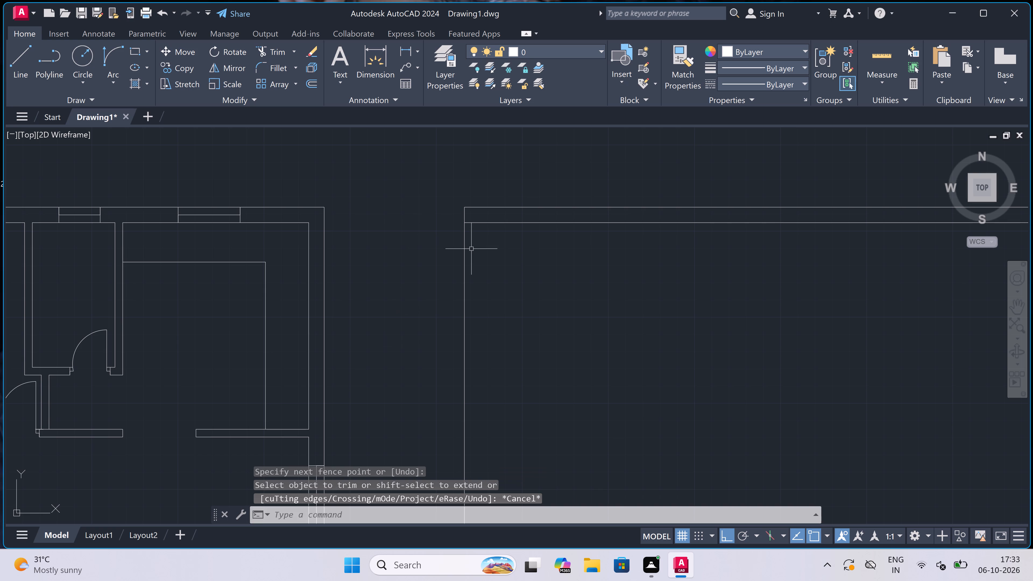
Offset the new vertical line 9" to the right to form the left outer wall's inner face.
{"action": "key", "text": "o"}
{"action": "key", "text": "space"}
{"action": "left_click", "coordinate": [469, 250]}
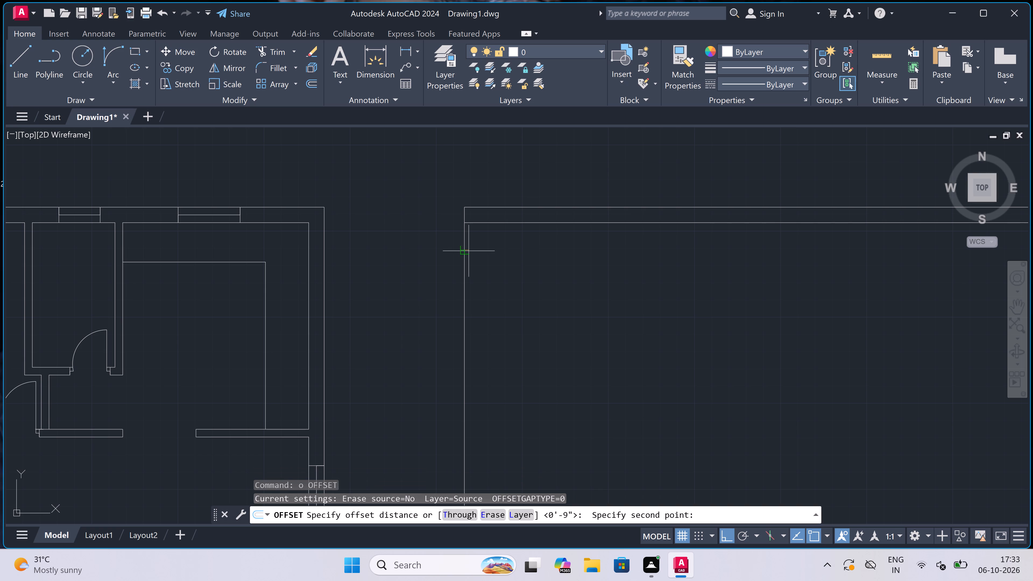
{"action": "type", "text": "9\""}
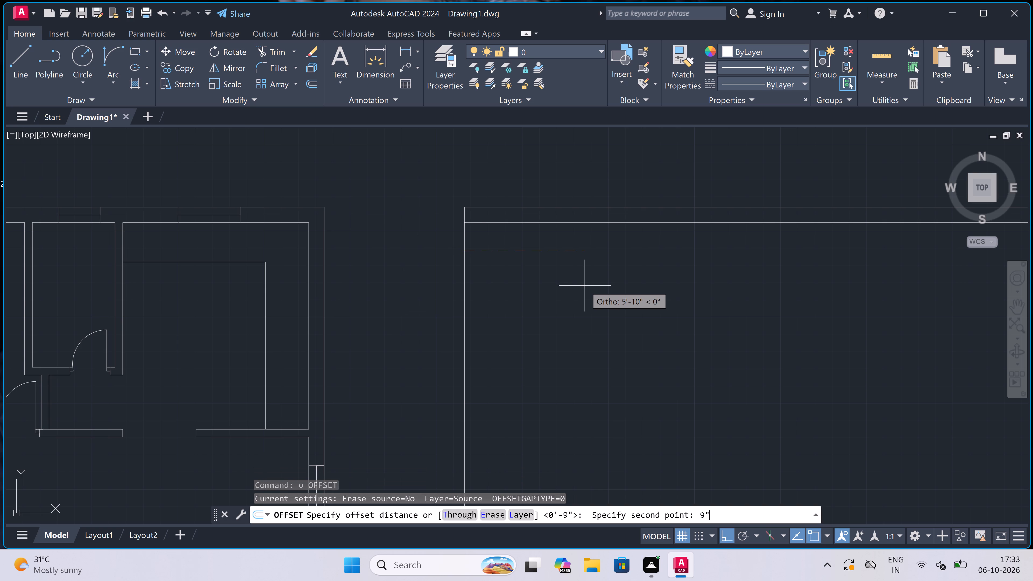
{"action": "key", "text": "space"}
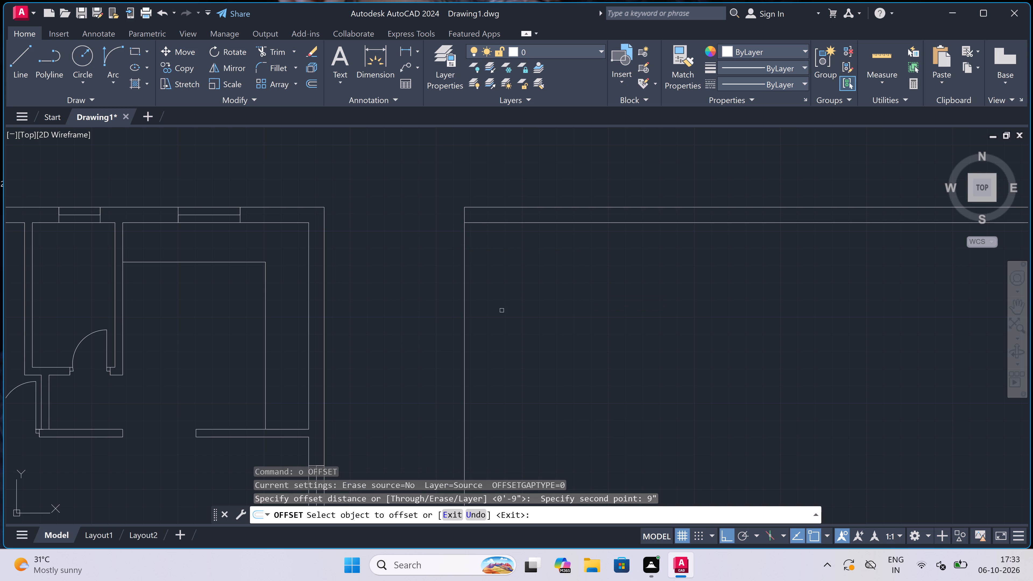
{"action": "left_click", "coordinate": [465, 298]}
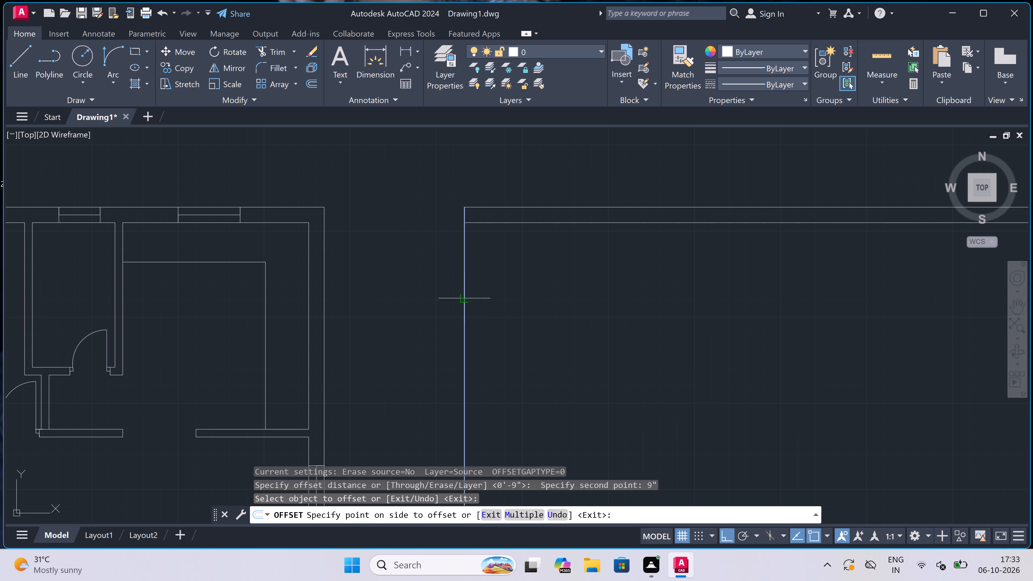
{"action": "left_click", "coordinate": [505, 291]}
{"action": "key", "text": "Escape"}
Trim the overlapping inner wall lines at the new outline's upper-left corner to leave a clean corner.
{"action": "type", "text": "tr"}
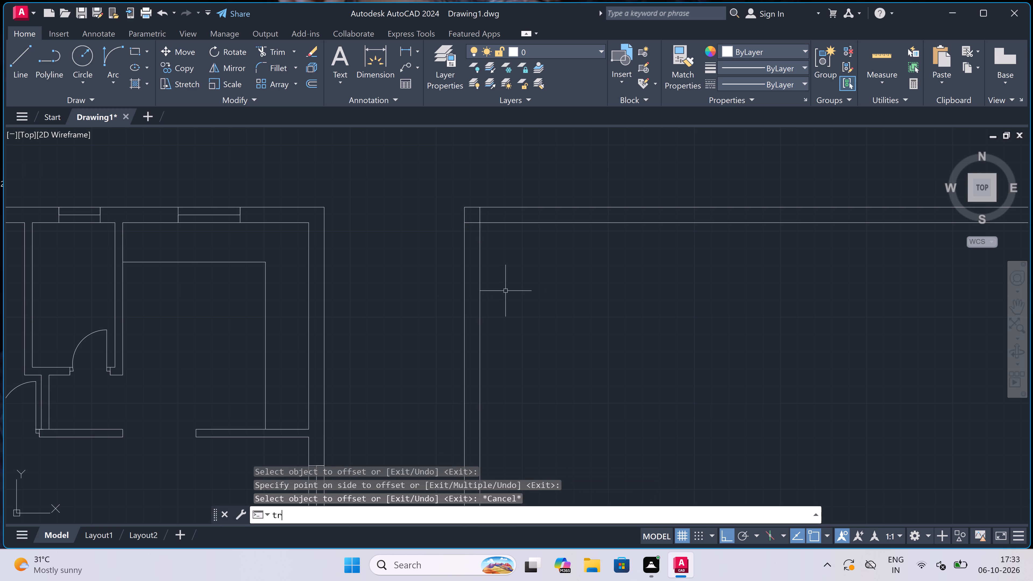
{"action": "key", "text": "space"}
{"action": "scroll", "coordinate": [471, 212], "scroll_direction": "up", "scroll_amount": 4}
{"action": "left_click", "coordinate": [471, 212]}
{"action": "left_click", "coordinate": [447, 362]}
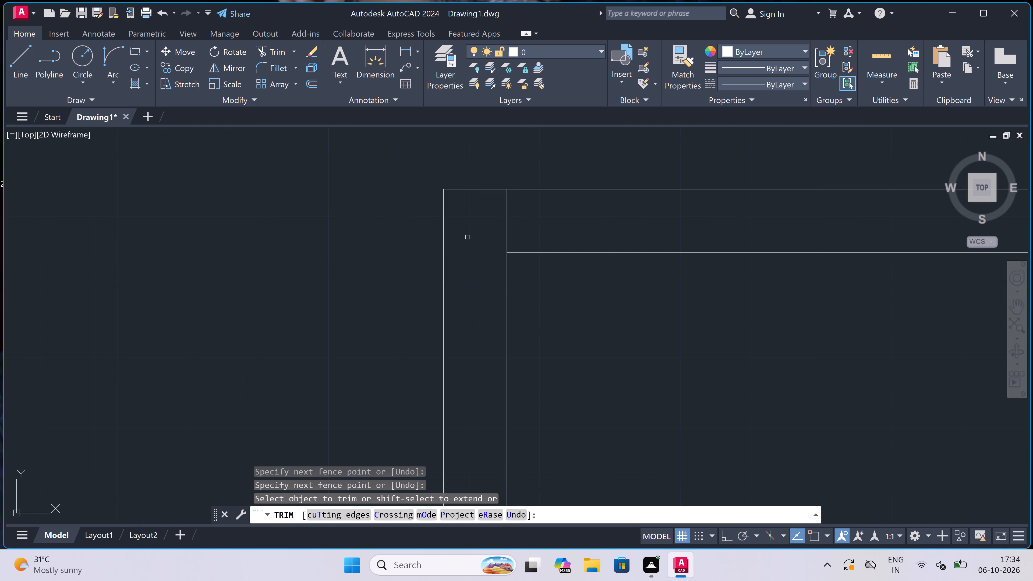
{"action": "left_click", "coordinate": [459, 234]}
{"action": "left_click", "coordinate": [580, 222]}
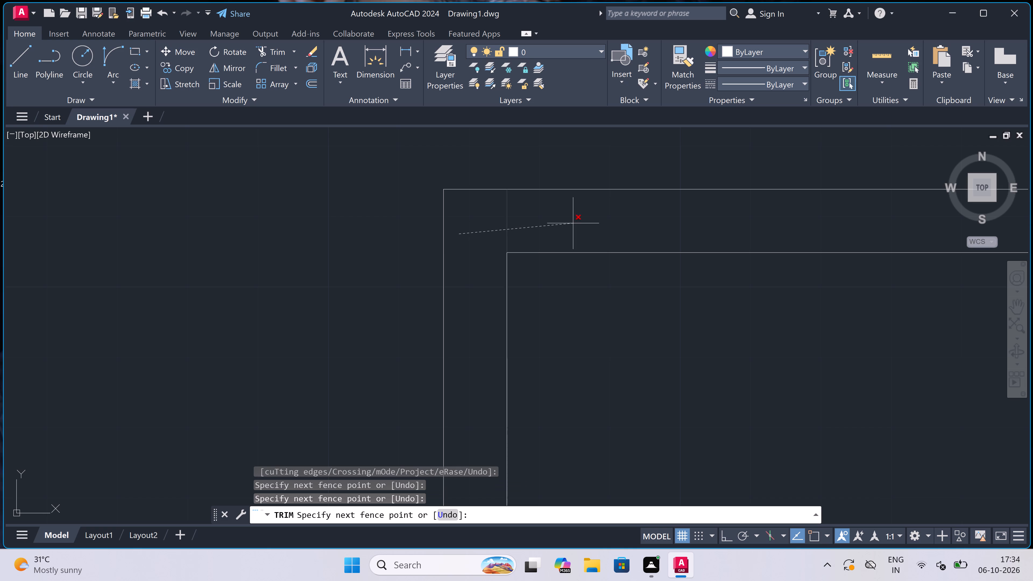
{"action": "key", "text": "Escape"}
Offset the top wall's inner face 13'8" downward to place the upper line of a horizontal cross wall.
{"action": "scroll", "coordinate": [580, 221], "scroll_direction": "down", "scroll_amount": 2}
{"action": "scroll", "coordinate": [617, 228], "scroll_direction": "down", "scroll_amount": 5}
{"action": "scroll", "coordinate": [689, 230], "scroll_direction": "up", "scroll_amount": 2}
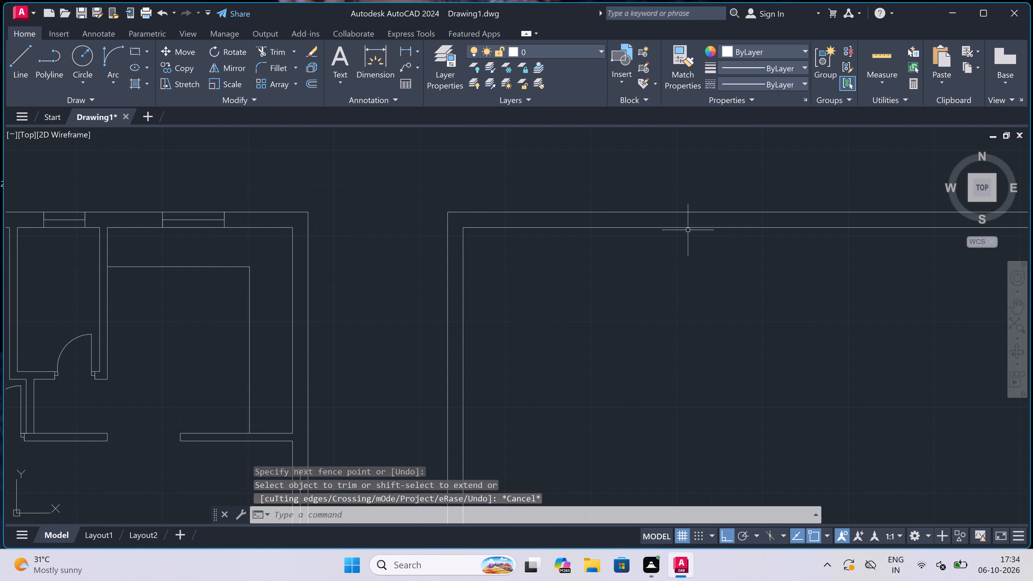
{"action": "key", "text": "o"}
{"action": "key", "text": "space"}
{"action": "left_click_drag", "start_coordinate": [687, 230], "coordinate": [689, 246]}
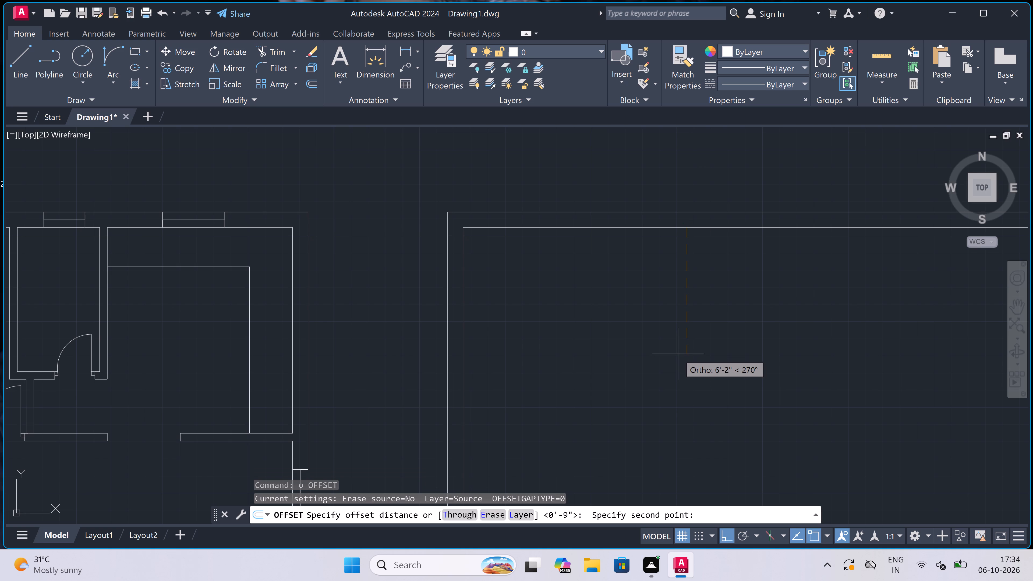
{"action": "type", "text": "13'"}
{"action": "key", "text": "8"}
{"action": "key", "text": "shift+quotedbl"}
{"action": "key", "text": "space"}
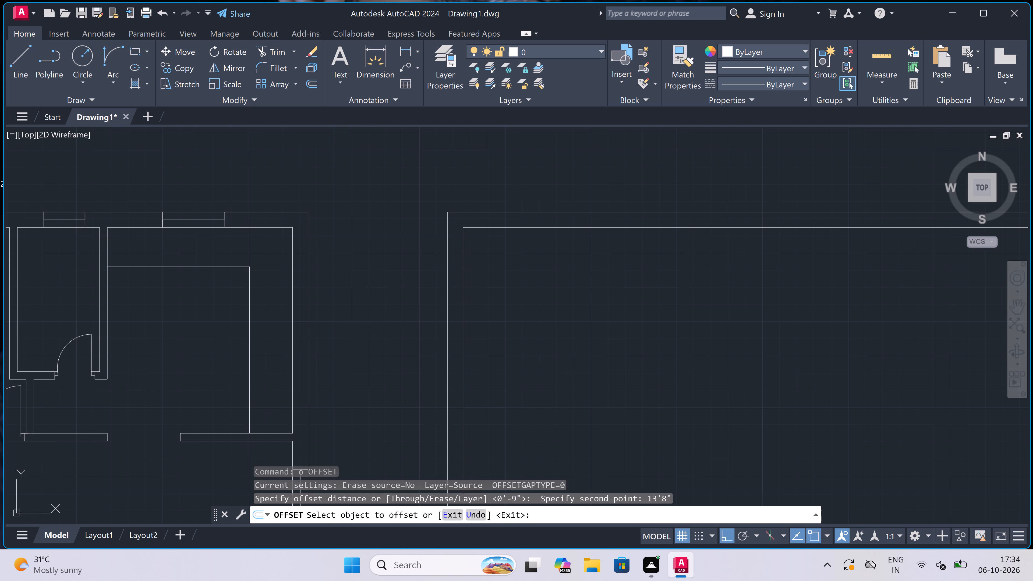
{"action": "left_click", "coordinate": [678, 226]}
{"action": "left_click", "coordinate": [676, 311]}
{"action": "scroll", "coordinate": [674, 309], "scroll_direction": "down", "scroll_amount": 4}
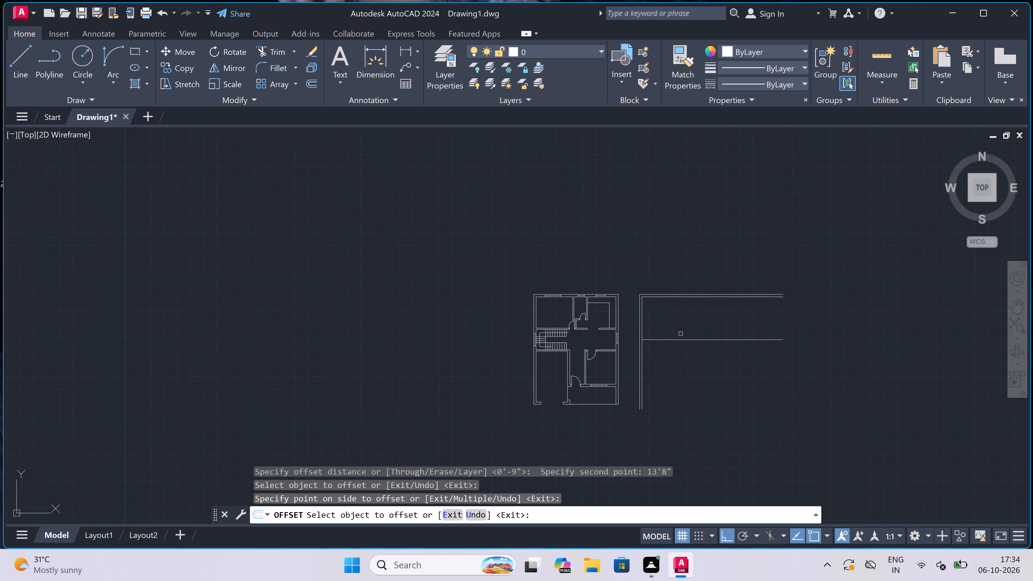
{"action": "scroll", "coordinate": [680, 356], "scroll_direction": "up", "scroll_amount": 3}
{"action": "scroll", "coordinate": [678, 356], "scroll_direction": "down", "scroll_amount": 2}
{"action": "scroll", "coordinate": [667, 331], "scroll_direction": "up", "scroll_amount": 4}
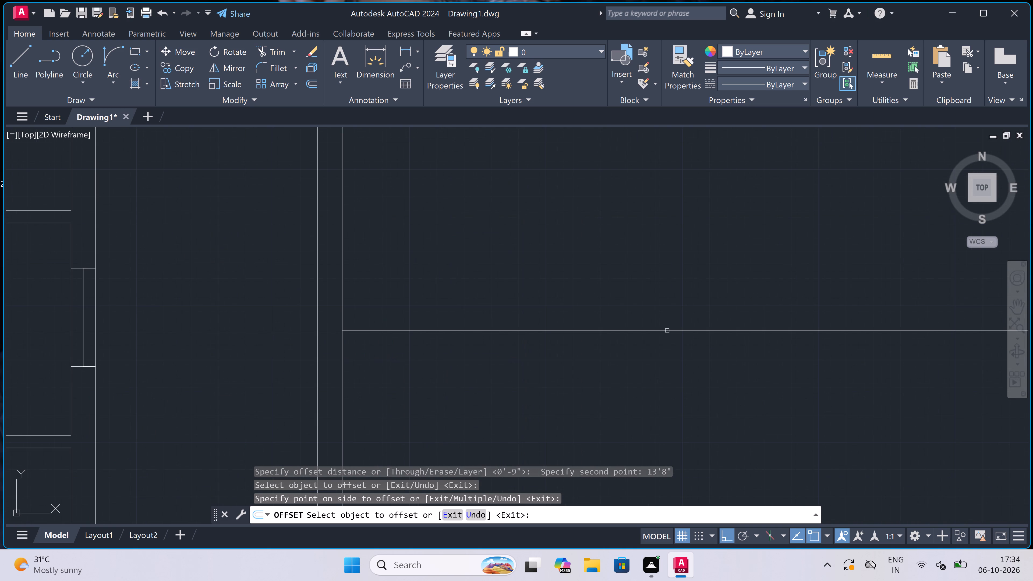
{"action": "scroll", "coordinate": [667, 328], "scroll_direction": "down", "scroll_amount": 4}
{"action": "scroll", "coordinate": [658, 303], "scroll_direction": "up", "scroll_amount": 2}
{"action": "key", "text": "Escape"}
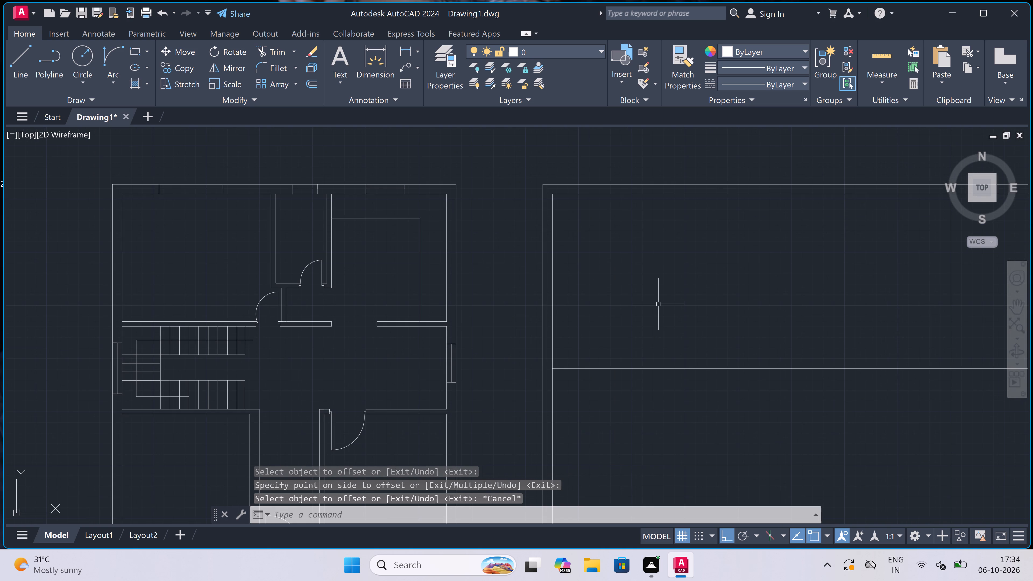
Offset the cross wall's upper line 4.5" downward to give the wall its thickness.
{"action": "key", "text": "space"}
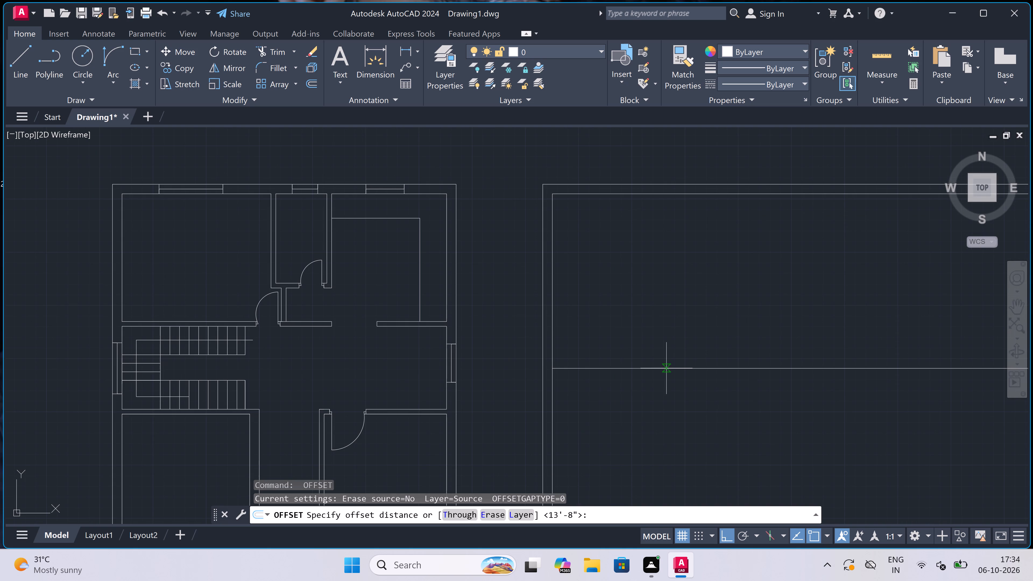
{"action": "left_click", "coordinate": [666, 369]}
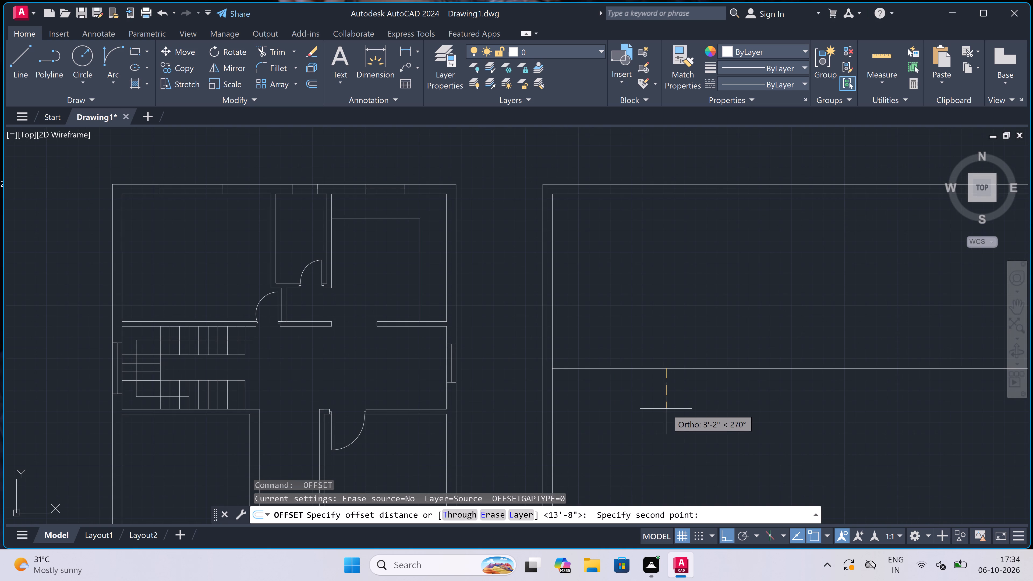
{"action": "type", "text": "4.5\""}
{"action": "key", "text": "space"}
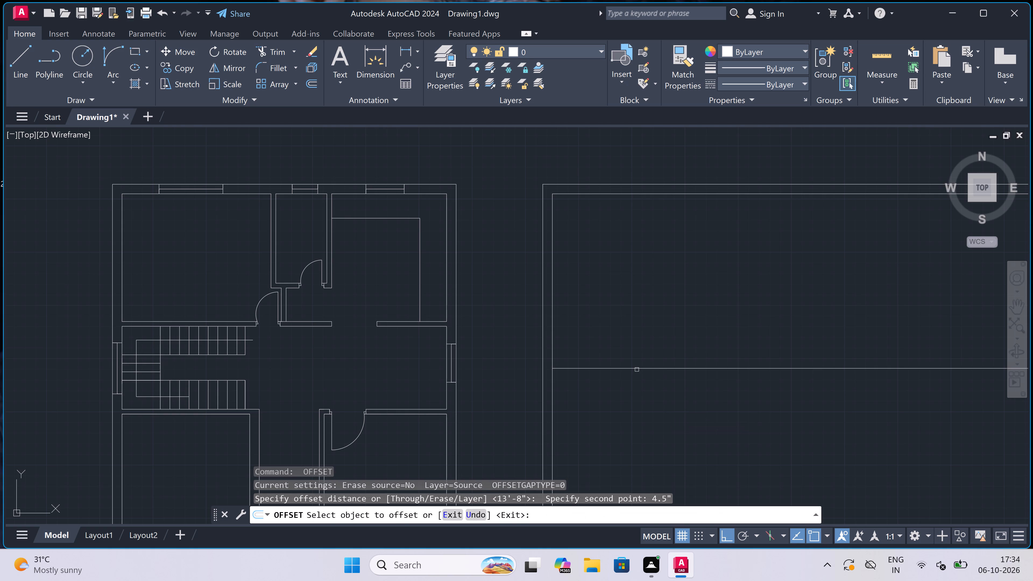
{"action": "left_click", "coordinate": [636, 369]}
{"action": "left_click", "coordinate": [632, 418]}
{"action": "key", "text": "Escape"}
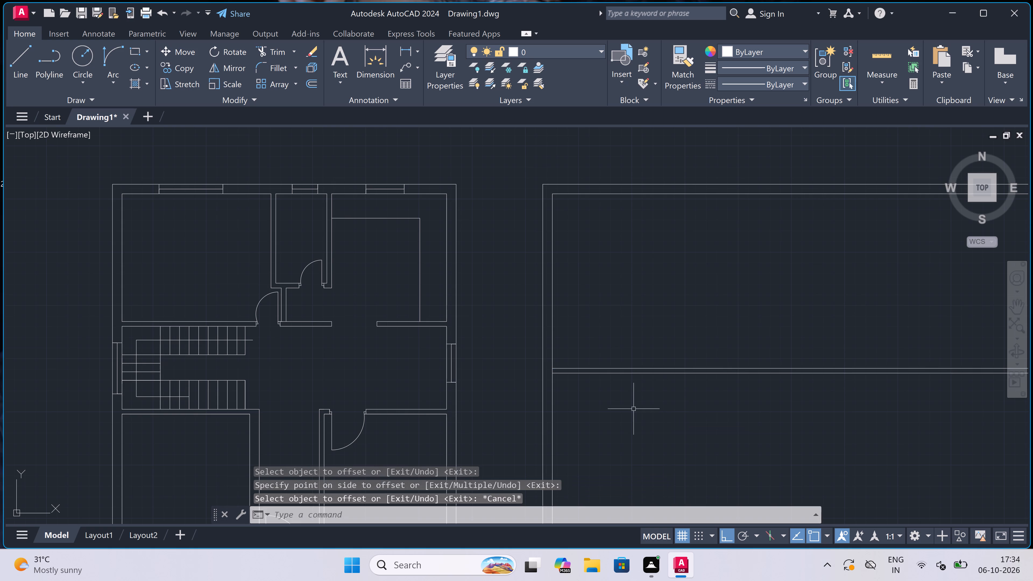
Offset the cross wall's lower line 6' downward to place the upper line of a second horizontal wall.
{"action": "key", "text": "space"}
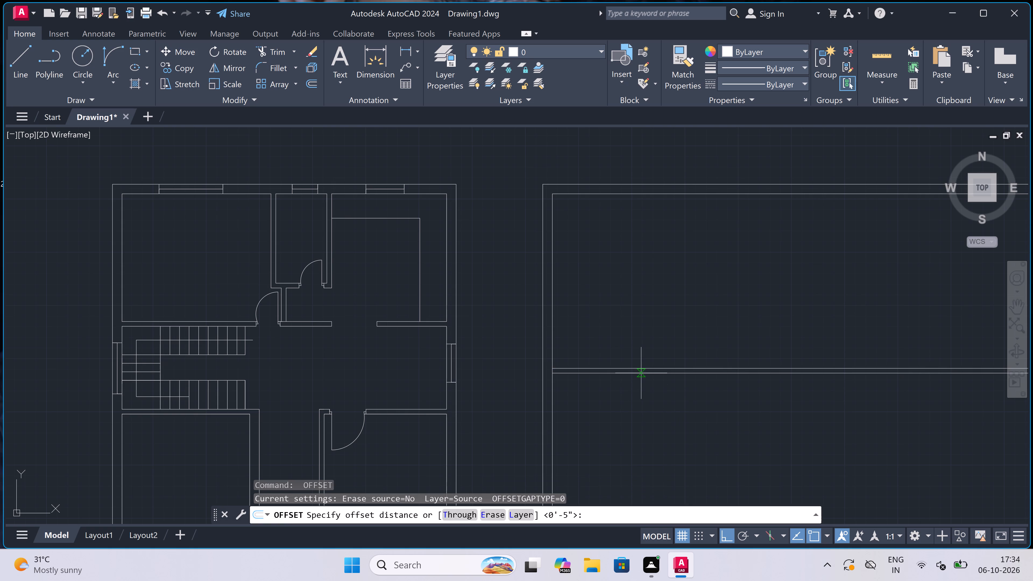
{"action": "left_click", "coordinate": [641, 373]}
{"action": "scroll", "coordinate": [645, 414], "scroll_direction": "down", "scroll_amount": 5}
{"action": "scroll", "coordinate": [641, 429], "scroll_direction": "up", "scroll_amount": 5}
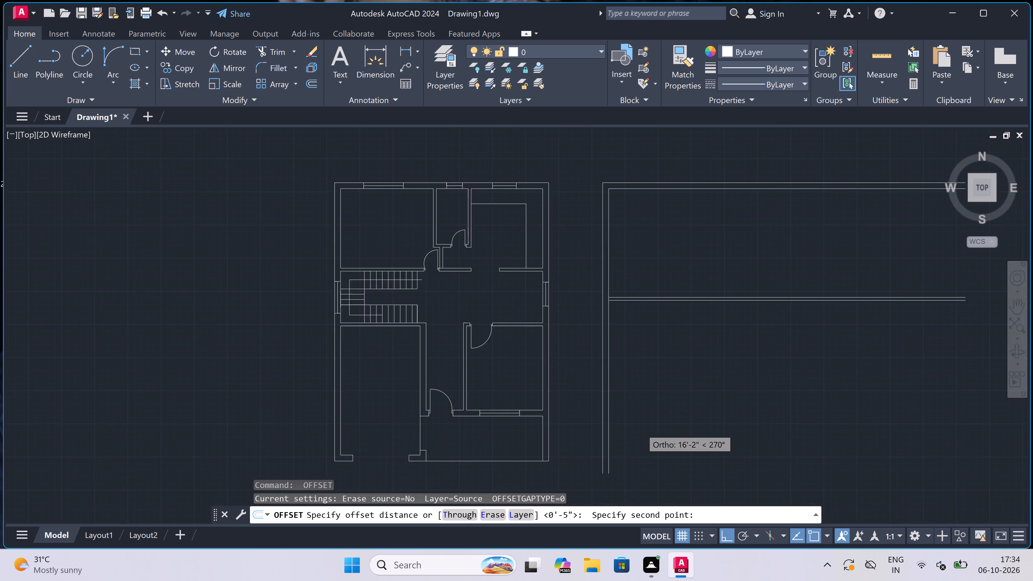
{"action": "scroll", "coordinate": [669, 358], "scroll_direction": "up", "scroll_amount": 2}
{"action": "scroll", "coordinate": [669, 358], "scroll_direction": "down", "scroll_amount": 2}
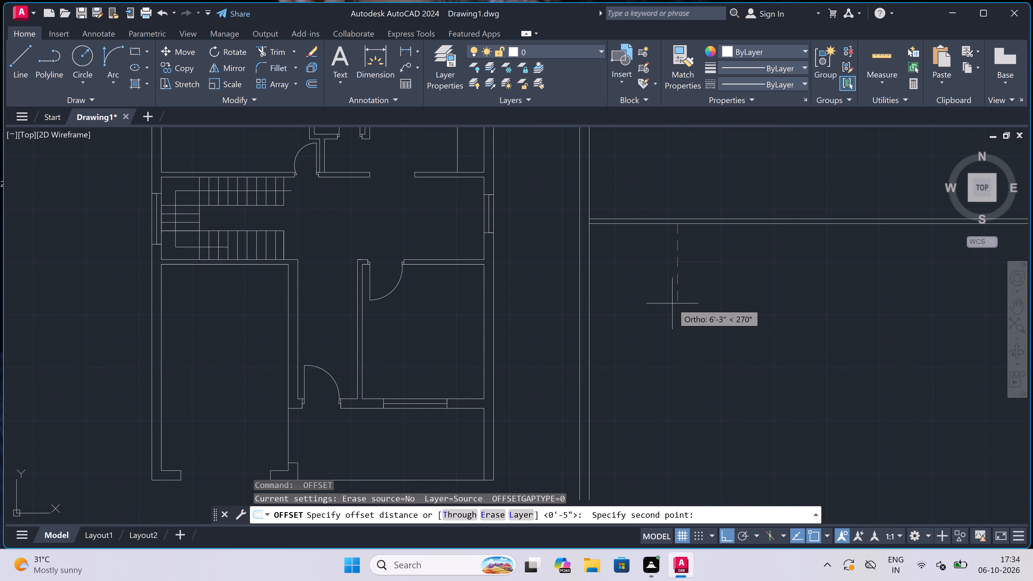
{"action": "type", "text": "6'"}
{"action": "key", "text": "space"}
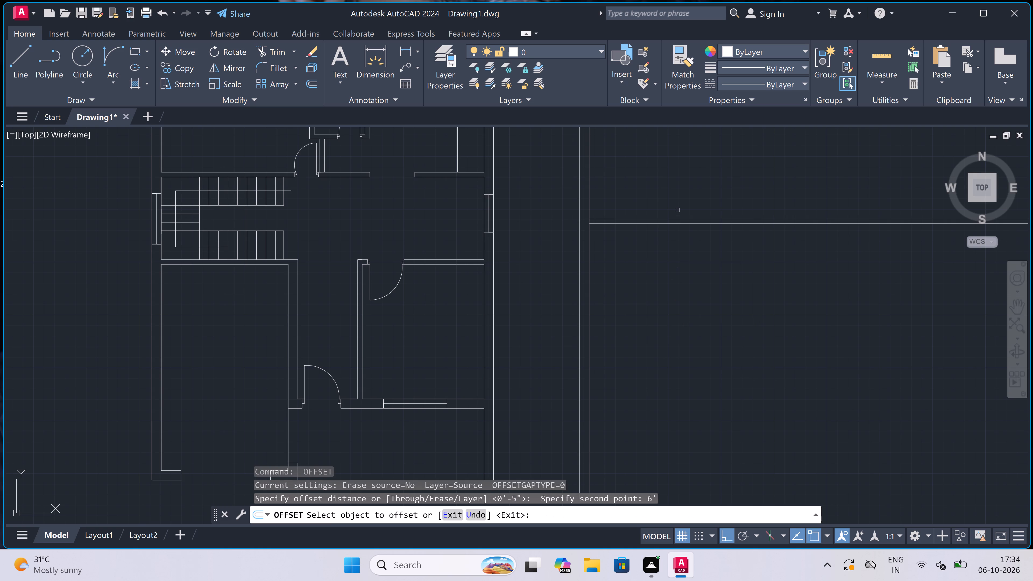
{"action": "left_click", "coordinate": [676, 225]}
{"action": "left_click", "coordinate": [677, 304]}
{"action": "key", "text": "Escape"}
Offset the second cross wall's upper line 4.5" downward to give that wall its thickness.
{"action": "key", "text": "space"}
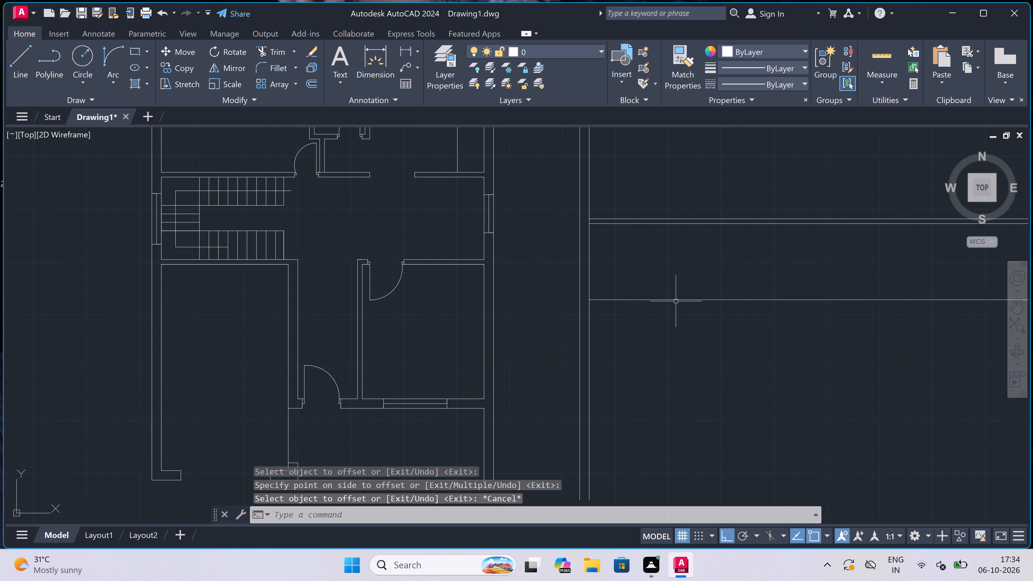
{"action": "left_click", "coordinate": [675, 301]}
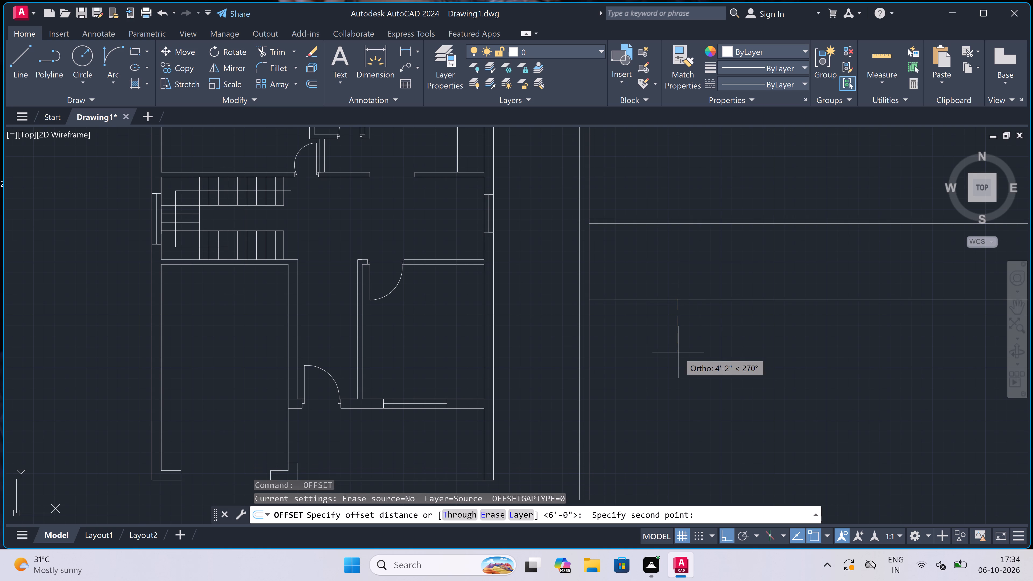
{"action": "type", "text": "4.5\""}
{"action": "key", "text": "space"}
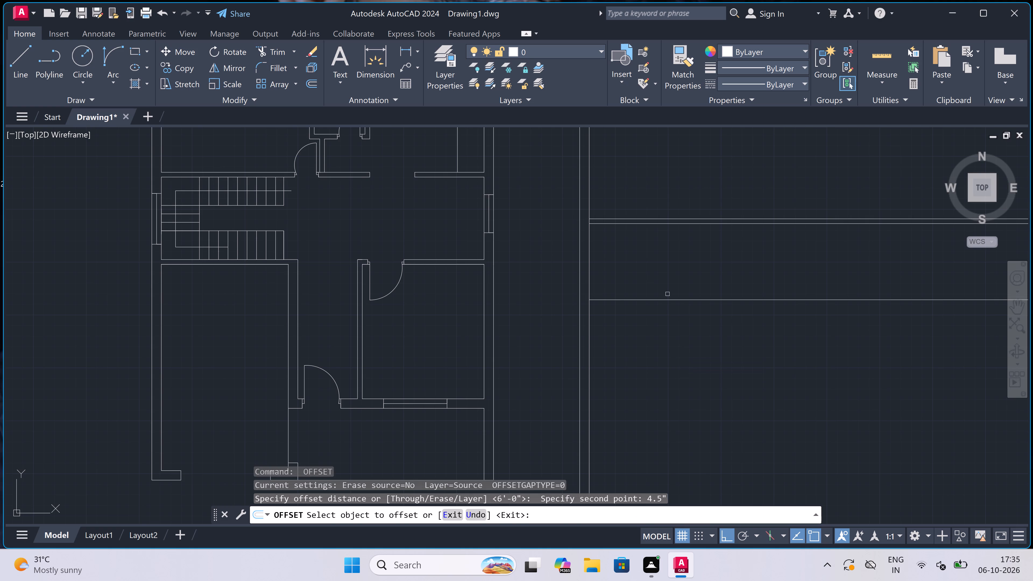
{"action": "left_click_drag", "start_coordinate": [666, 300], "coordinate": [668, 307]}
{"action": "left_click", "coordinate": [664, 345]}
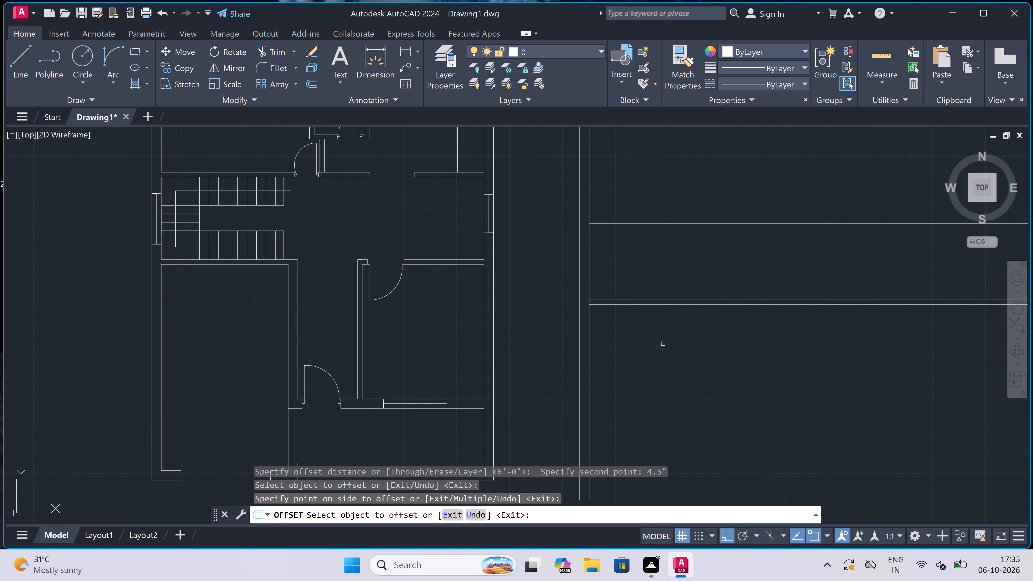
{"action": "key", "text": "Escape"}
Offset the second cross wall's lower line 10' downward to place the bottom outer wall's inner face.
{"action": "key", "text": "space"}
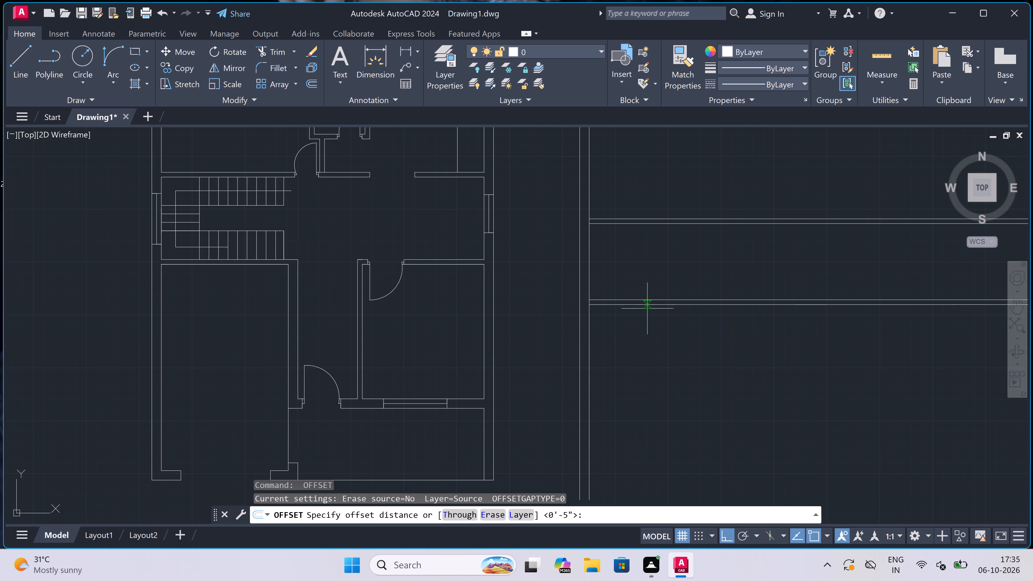
{"action": "left_click", "coordinate": [647, 308]}
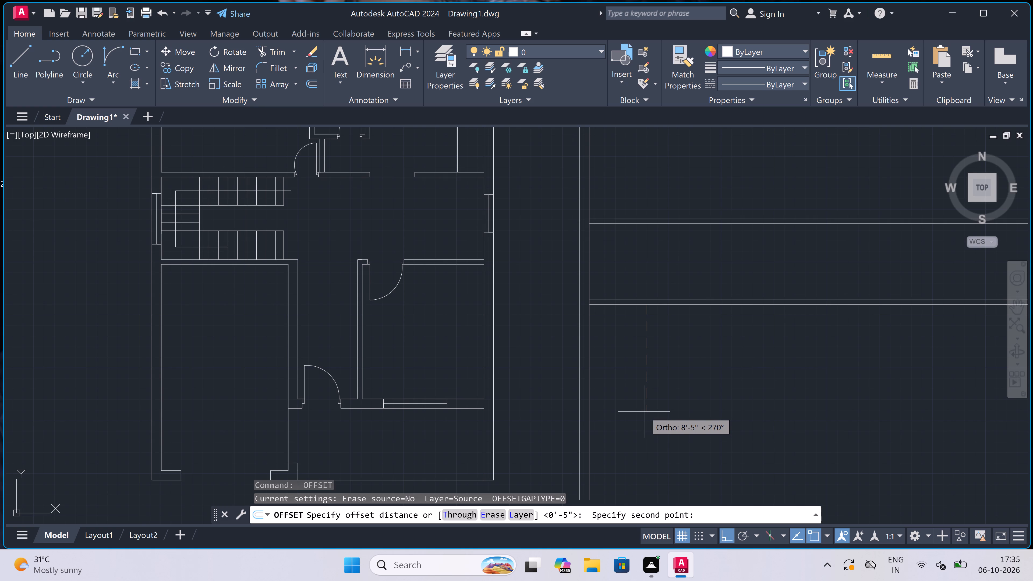
{"action": "type", "text": "10"}
{"action": "key", "text": "apostrophe"}
{"action": "key", "text": "space"}
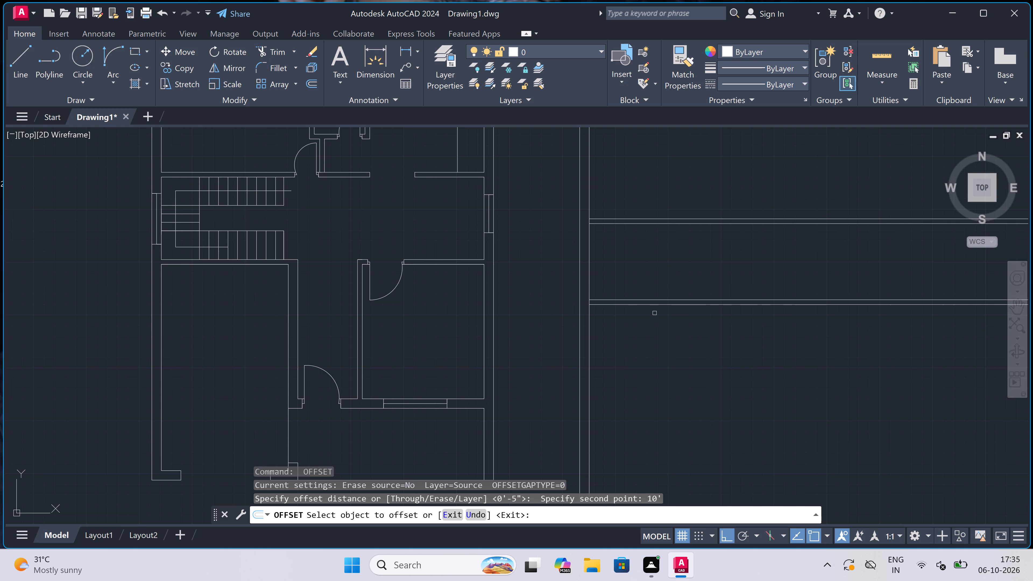
{"action": "left_click_drag", "start_coordinate": [656, 305], "coordinate": [655, 312]}
{"action": "left_click", "coordinate": [653, 370]}
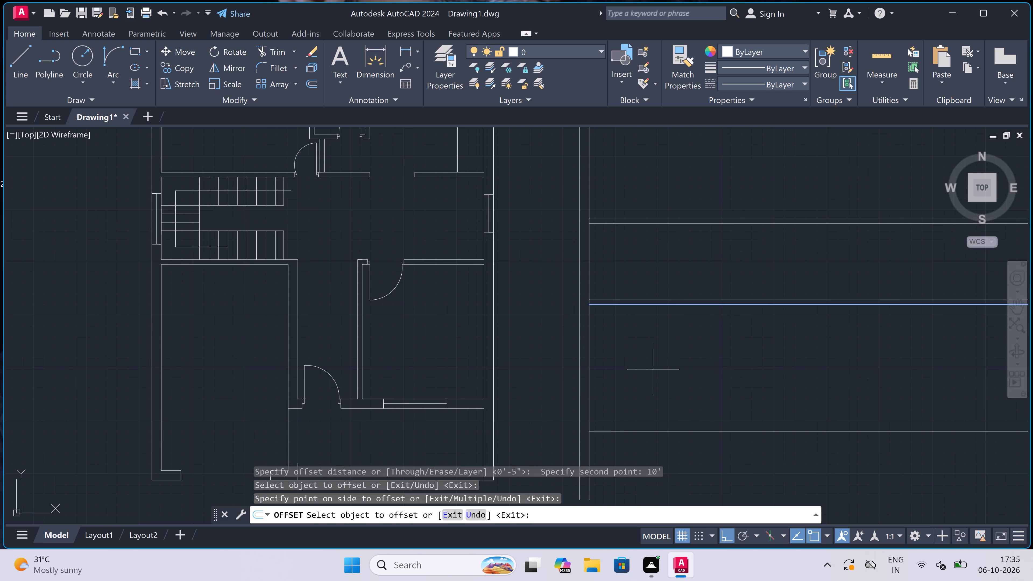
{"action": "scroll", "coordinate": [653, 370], "scroll_direction": "down", "scroll_amount": 4}
{"action": "scroll", "coordinate": [661, 402], "scroll_direction": "up", "scroll_amount": 3}
{"action": "scroll", "coordinate": [652, 383], "scroll_direction": "down", "scroll_amount": 3}
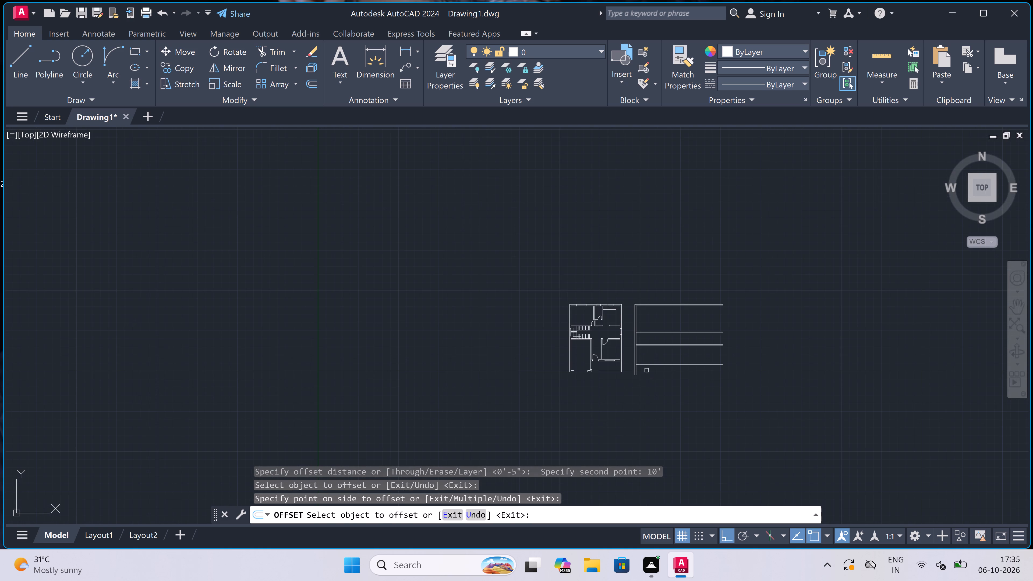
{"action": "scroll", "coordinate": [643, 359], "scroll_direction": "up", "scroll_amount": 5}
{"action": "key", "text": "Escape"}
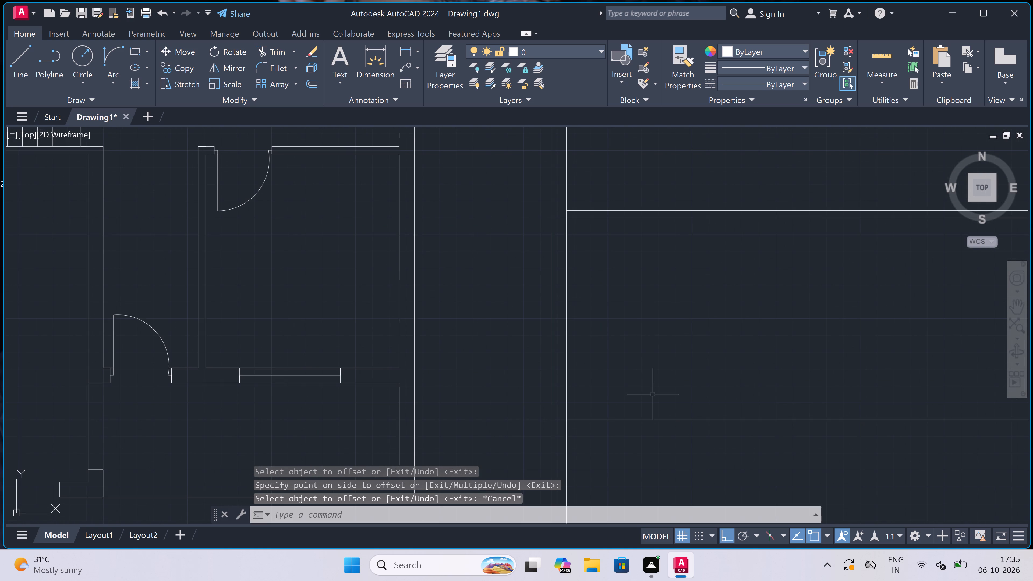
Offset the bottom wall's inner face 9" downward to form its outer face.
{"action": "key", "text": "space"}
{"action": "double_click", "coordinate": [650, 421]}
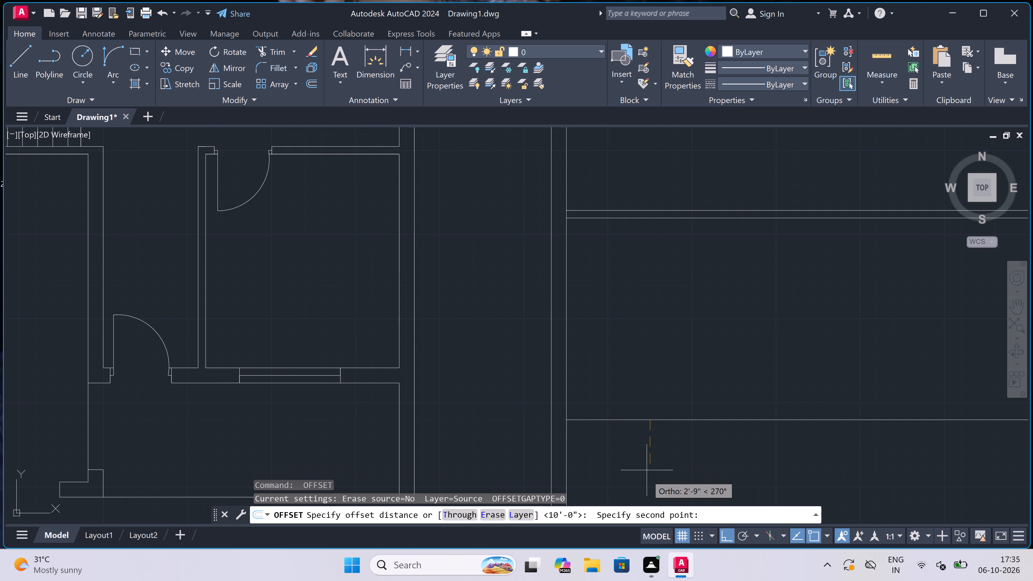
{"action": "type", "text": "9\""}
{"action": "key", "text": "space"}
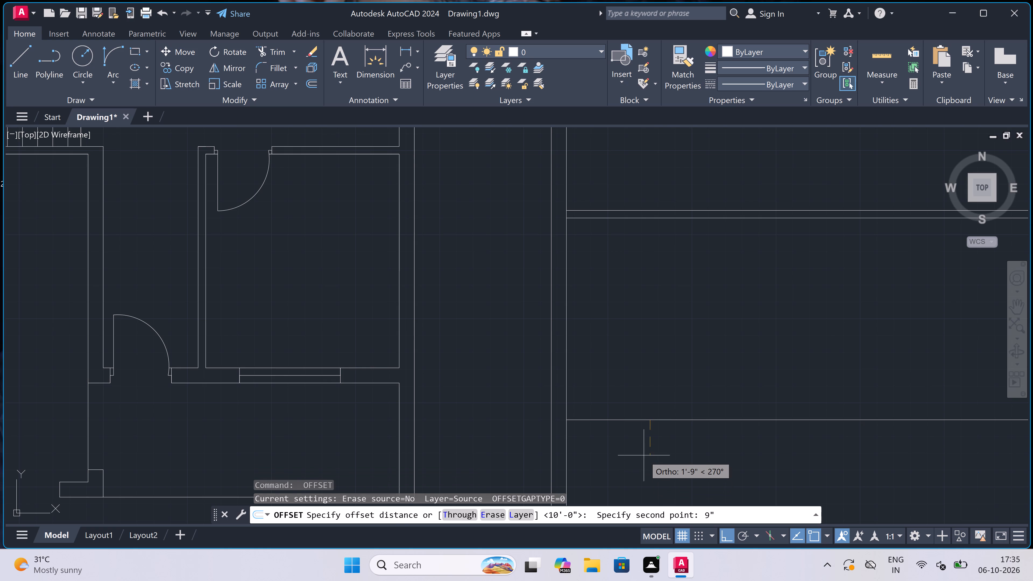
{"action": "left_click", "coordinate": [647, 420]}
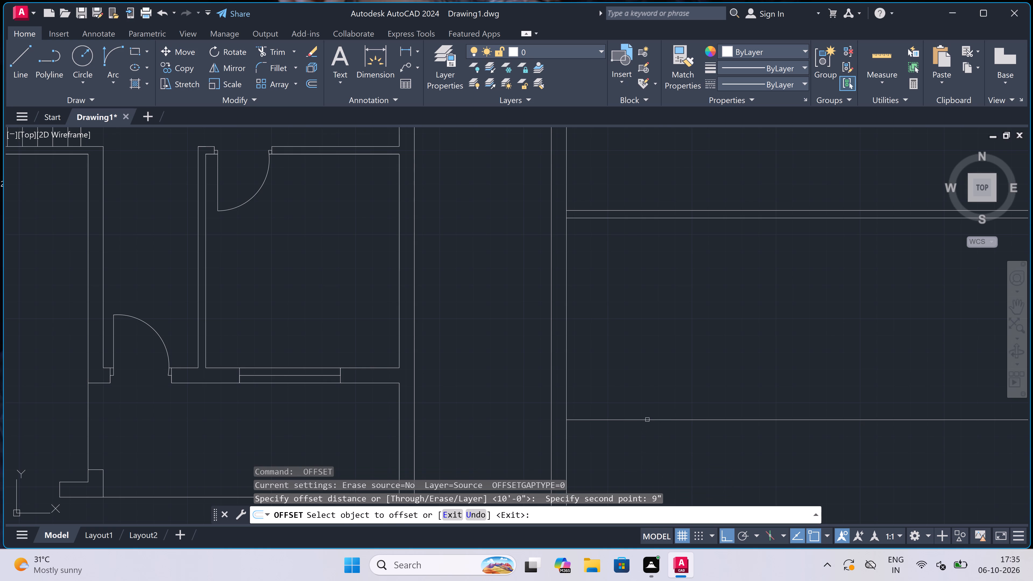
{"action": "left_click", "coordinate": [641, 462]}
{"action": "scroll", "coordinate": [649, 343], "scroll_direction": "down", "scroll_amount": 5}
{"action": "scroll", "coordinate": [650, 350], "scroll_direction": "up", "scroll_amount": 2}
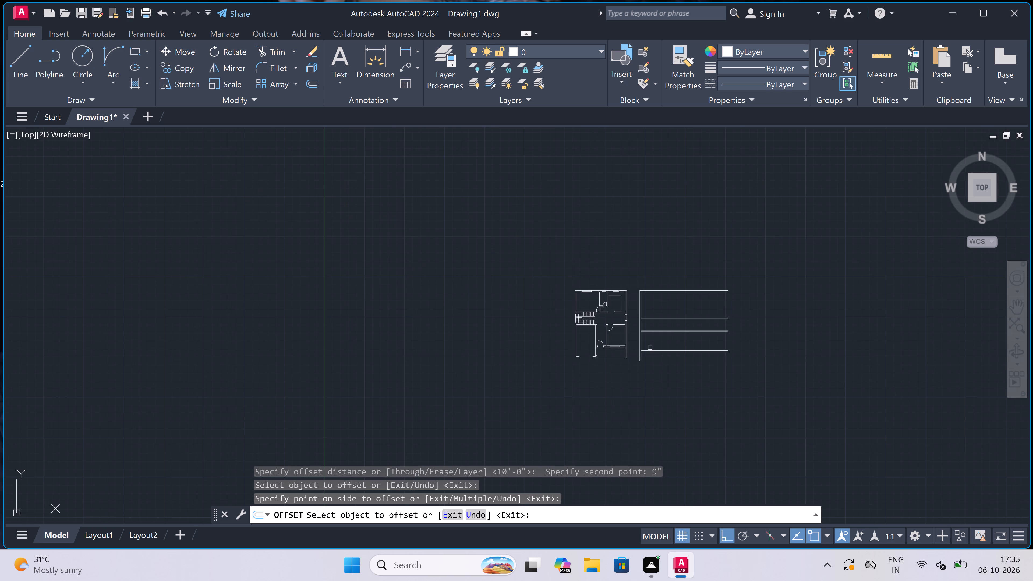
{"action": "scroll", "coordinate": [650, 350], "scroll_direction": "up", "scroll_amount": 3}
{"action": "key", "text": "Escape"}
Trim the left wall's inner face where it crosses the bottom wall's thickness at the lower-left corner.
{"action": "type", "text": "tr"}
{"action": "key", "text": "space"}
{"action": "scroll", "coordinate": [614, 362], "scroll_direction": "up", "scroll_amount": 3}
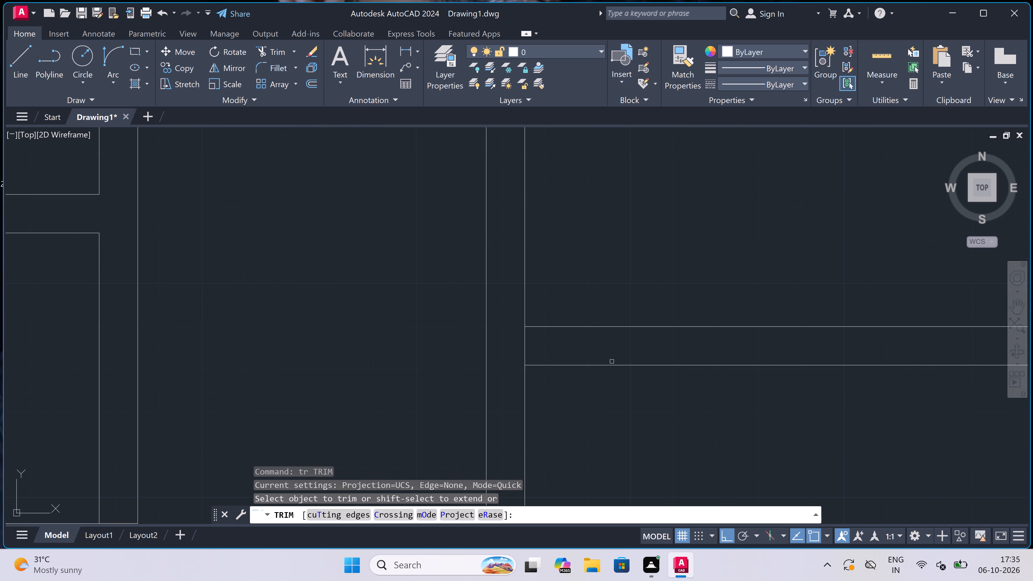
{"action": "left_click", "coordinate": [528, 353]}
{"action": "left_click", "coordinate": [525, 352]}
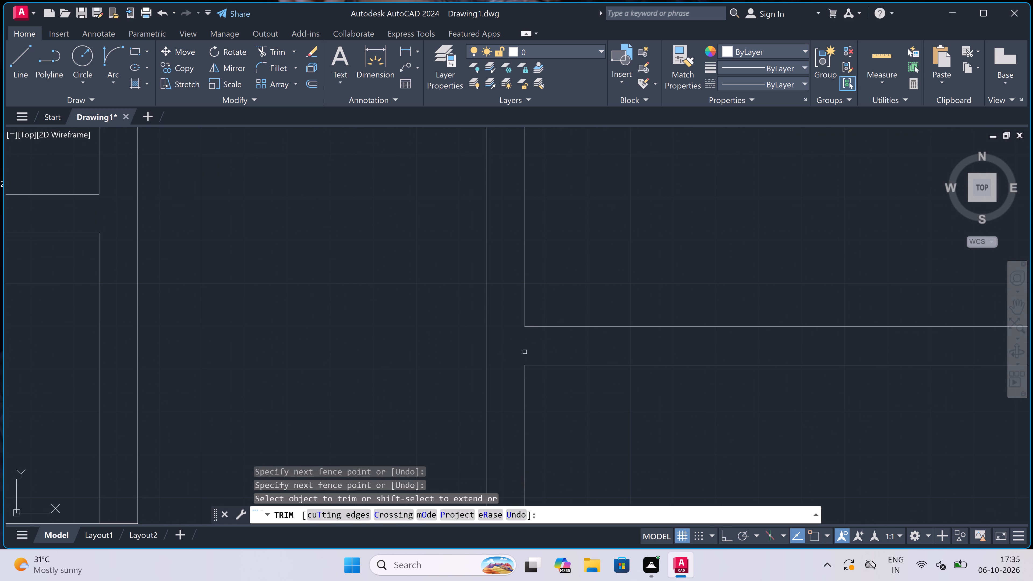
{"action": "key", "text": "Escape"}
Extend the bottom wall's outer face to the left wall's outer face and trim the vertical lines left below the corner.
{"action": "type", "text": "ex"}
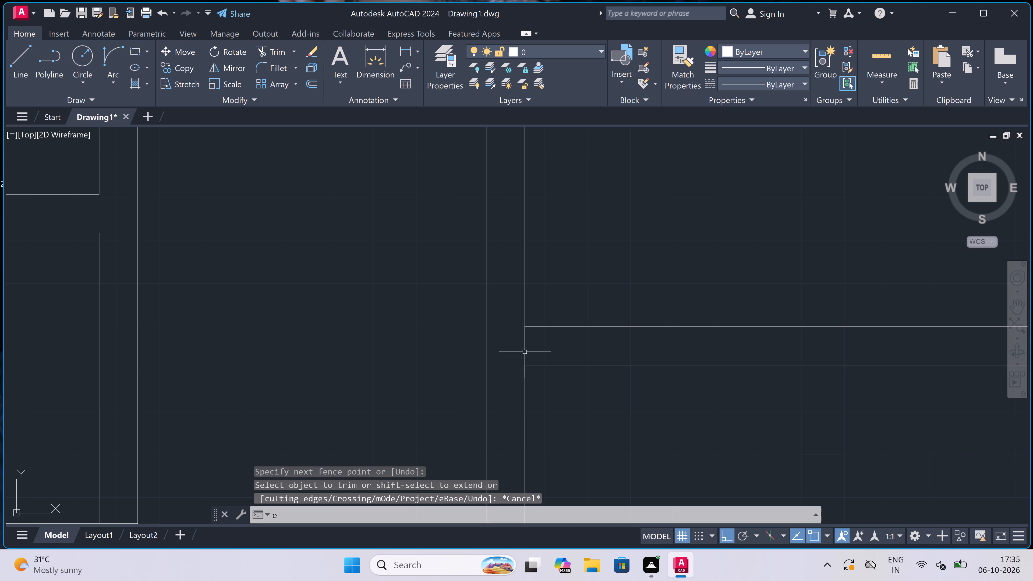
{"action": "key", "text": "space"}
{"action": "left_click", "coordinate": [544, 358]}
{"action": "left_click", "coordinate": [532, 452]}
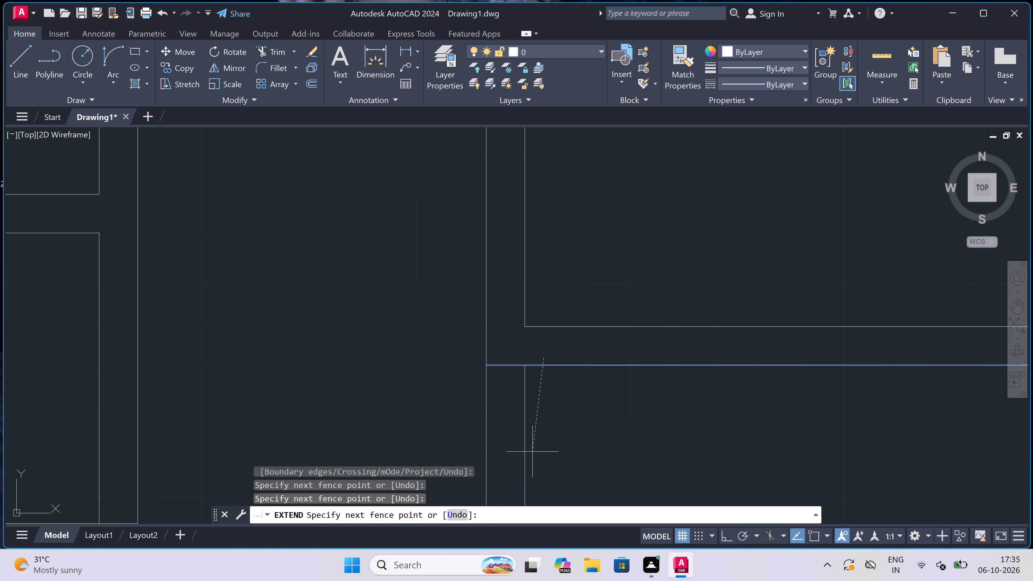
{"action": "key", "text": "Escape"}
{"action": "key", "text": "t"}
{"action": "key", "text": "r"}
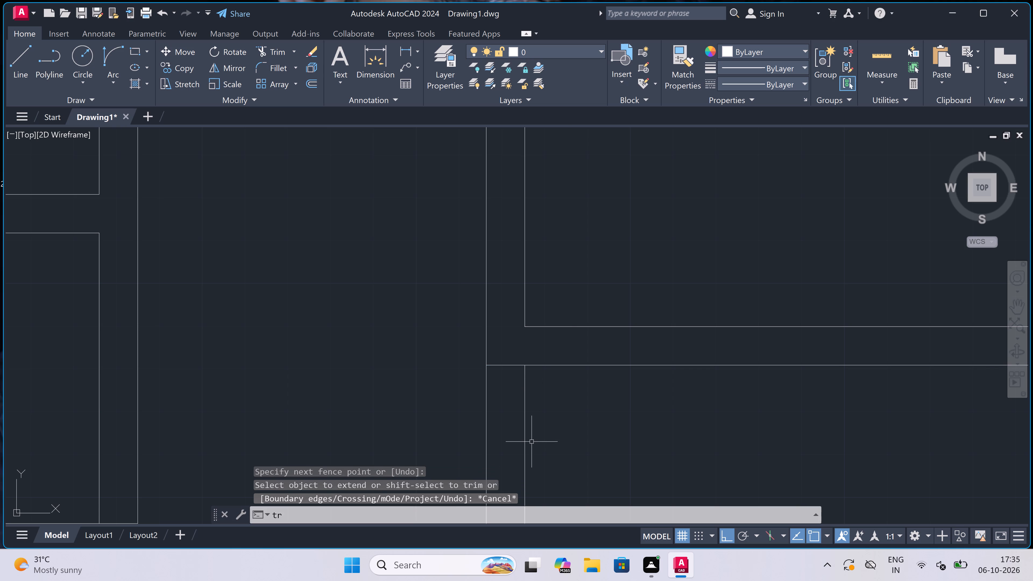
{"action": "key", "text": "space"}
{"action": "left_click", "coordinate": [548, 431]}
{"action": "left_click", "coordinate": [443, 408]}
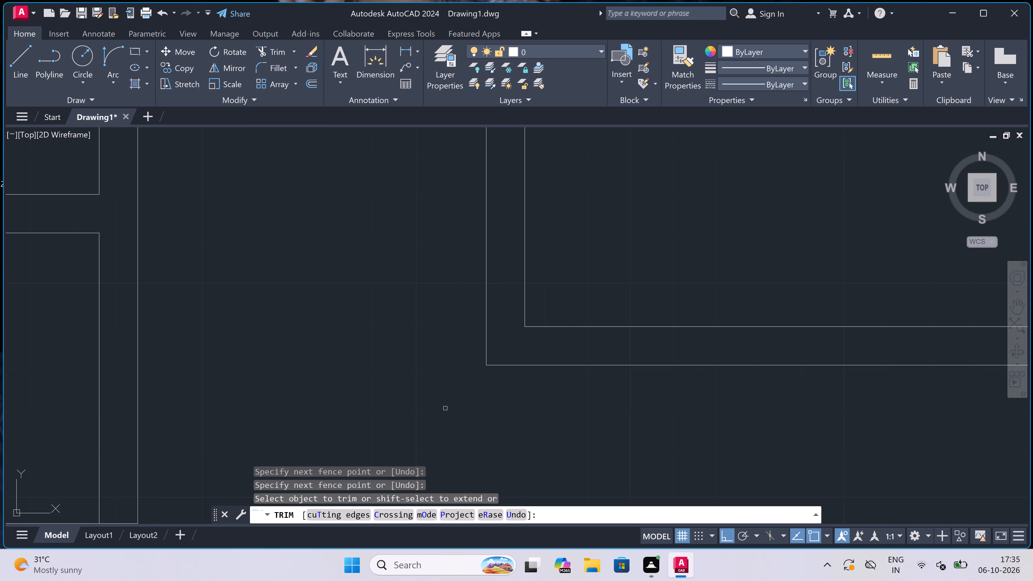
{"action": "key", "text": "Escape"}
Offset the left outer wall's inner face 13' to the right to place the vertical interior wall's first line.
{"action": "scroll", "coordinate": [626, 408], "scroll_direction": "down", "scroll_amount": 4}
{"action": "scroll", "coordinate": [628, 327], "scroll_direction": "down", "scroll_amount": 2}
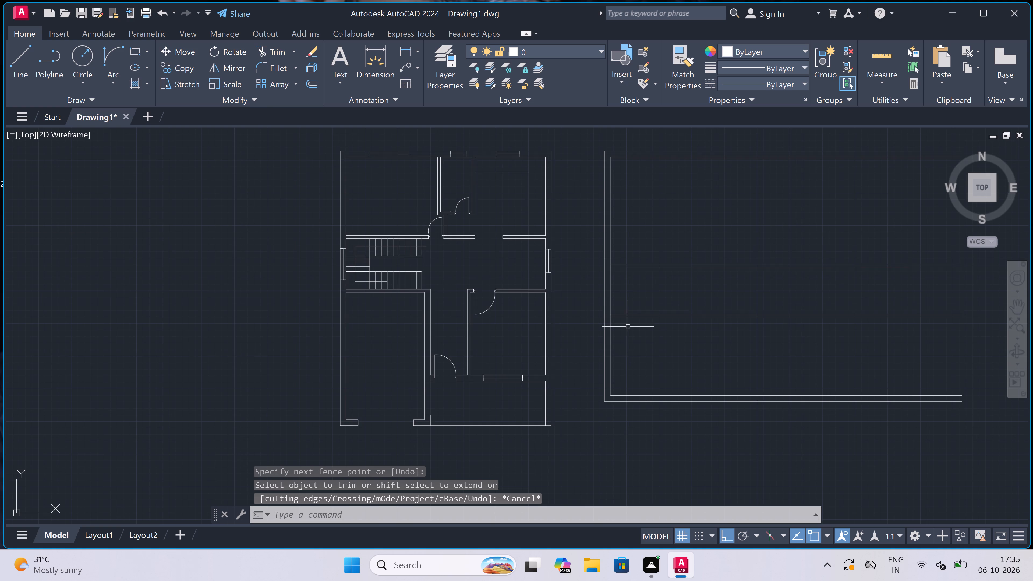
{"action": "scroll", "coordinate": [628, 327], "scroll_direction": "down", "scroll_amount": 2}
{"action": "scroll", "coordinate": [629, 325], "scroll_direction": "up", "scroll_amount": 3}
{"action": "scroll", "coordinate": [631, 258], "scroll_direction": "up", "scroll_amount": 3}
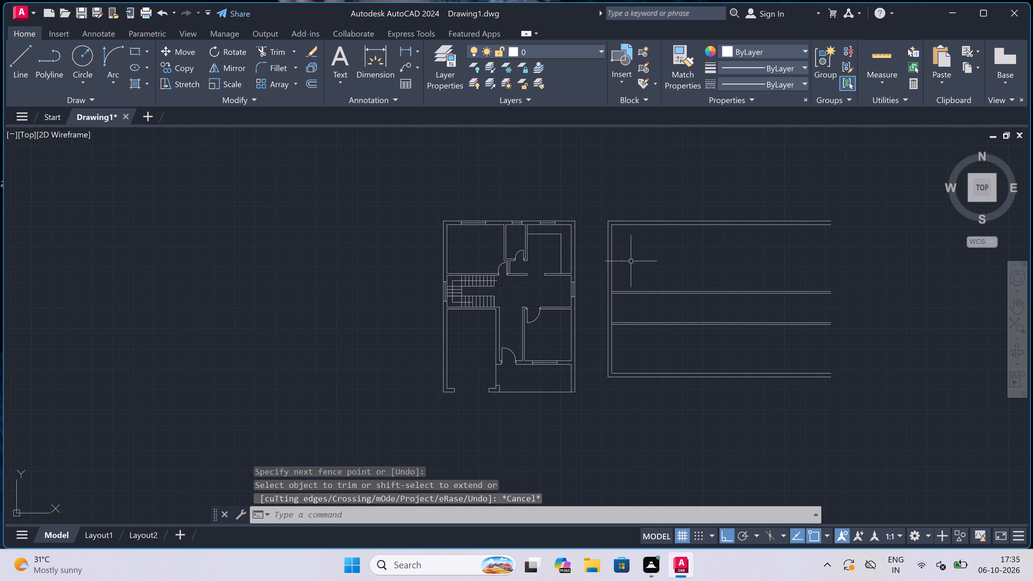
{"action": "scroll", "coordinate": [631, 258], "scroll_direction": "down", "scroll_amount": 2}
{"action": "scroll", "coordinate": [641, 222], "scroll_direction": "up", "scroll_amount": 1}
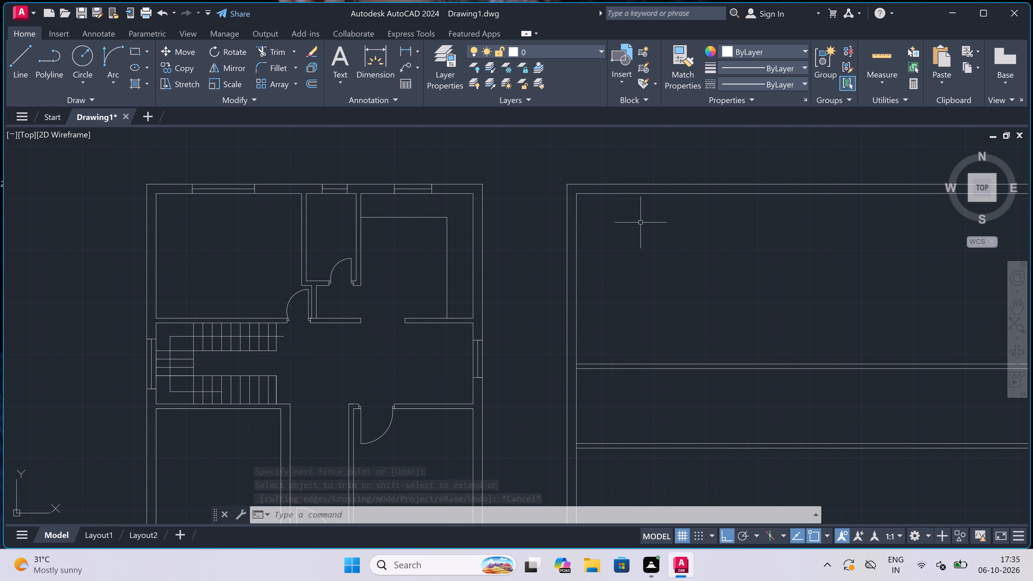
{"action": "key", "text": "o"}
{"action": "key", "text": "space"}
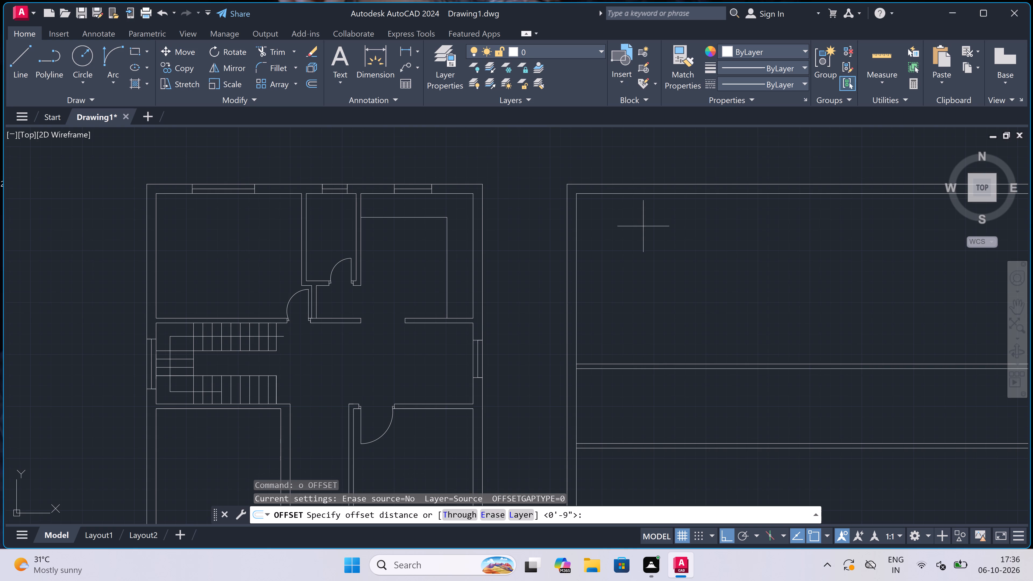
{"action": "scroll", "coordinate": [641, 222], "scroll_direction": "up", "scroll_amount": 1}
{"action": "left_click", "coordinate": [535, 261]}
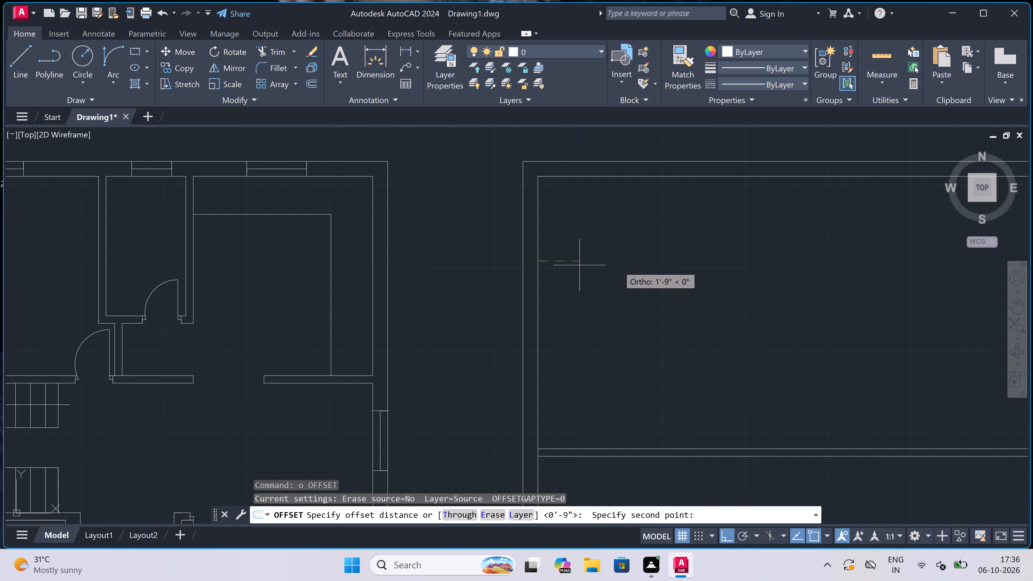
{"action": "type", "text": "13'"}
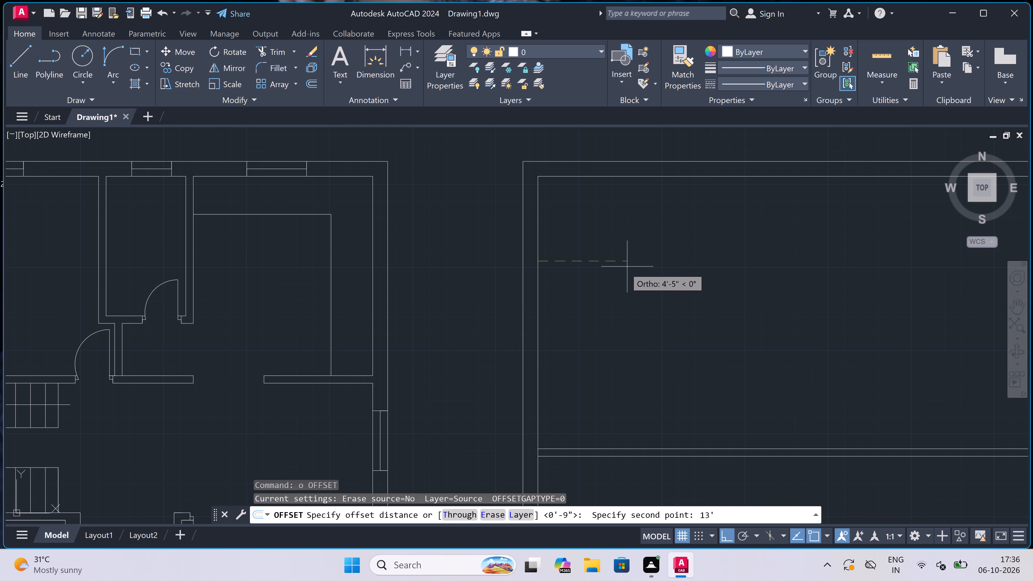
{"action": "key", "text": "space"}
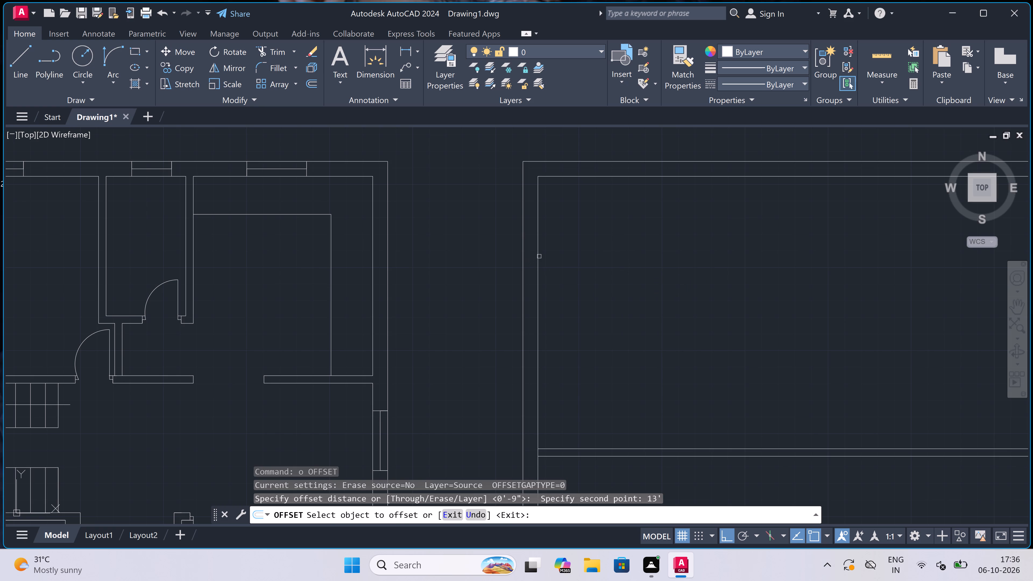
{"action": "left_click", "coordinate": [538, 256]}
{"action": "left_click", "coordinate": [649, 281]}
{"action": "scroll", "coordinate": [648, 281], "scroll_direction": "down", "scroll_amount": 4}
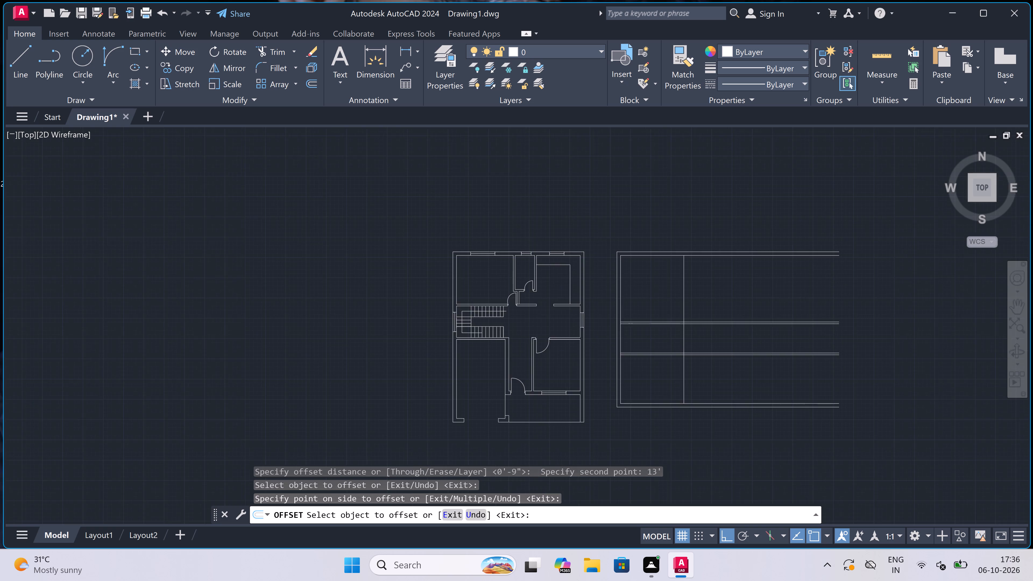
{"action": "scroll", "coordinate": [689, 293], "scroll_direction": "up", "scroll_amount": 4}
{"action": "scroll", "coordinate": [622, 293], "scroll_direction": "down", "scroll_amount": 2}
{"action": "scroll", "coordinate": [610, 281], "scroll_direction": "up", "scroll_amount": 1}
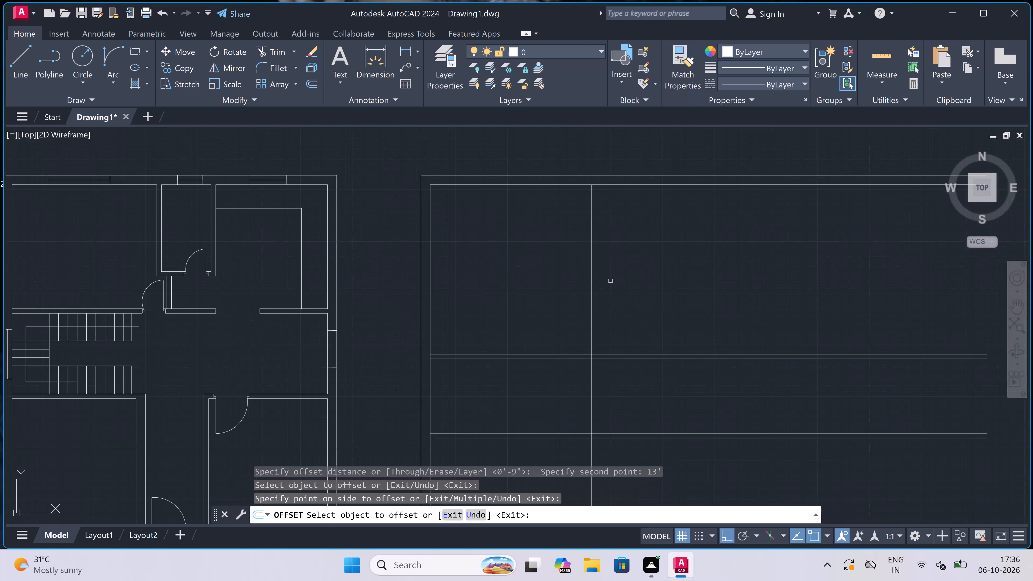
{"action": "key", "text": "Escape"}
Offset the new vertical line 4.5" to the right to form the interior wall's thickness.
{"action": "key", "text": "space"}
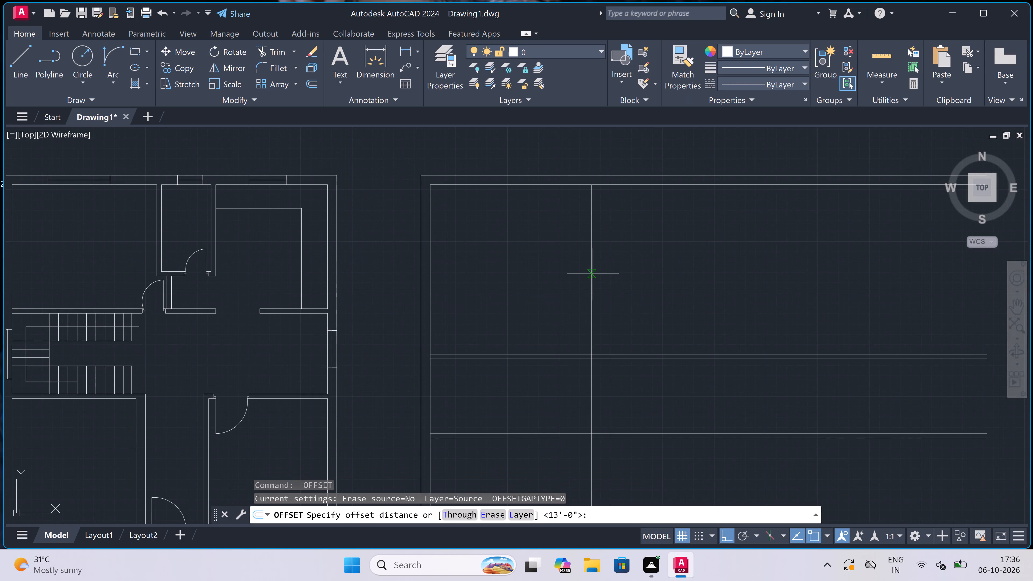
{"action": "left_click", "coordinate": [593, 274]}
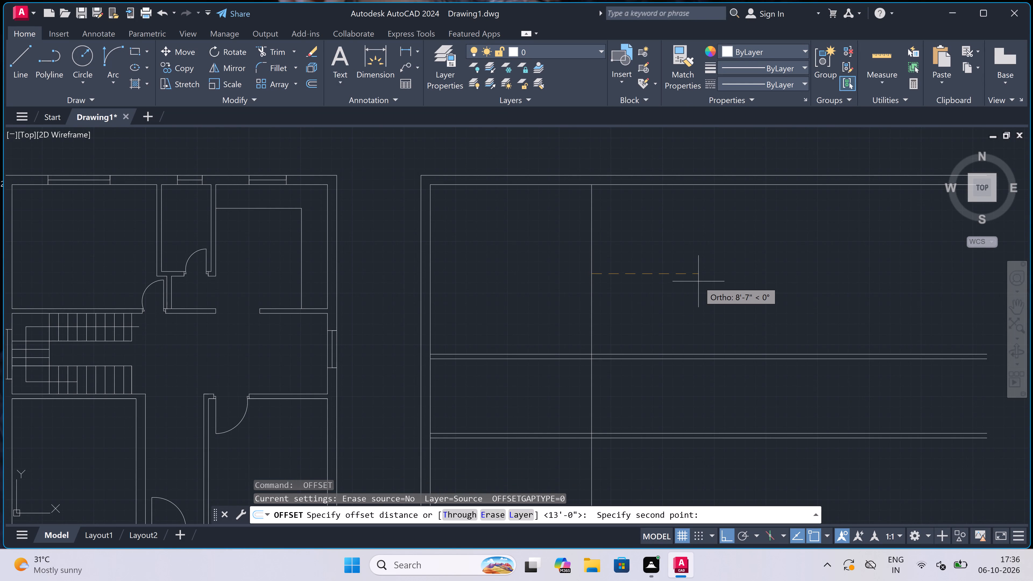
{"action": "key", "text": "4"}
{"action": "key", "text": "period"}
{"action": "key", "text": "5"}
{"action": "key", "text": "shift+quotedbl"}
{"action": "key", "text": "space"}
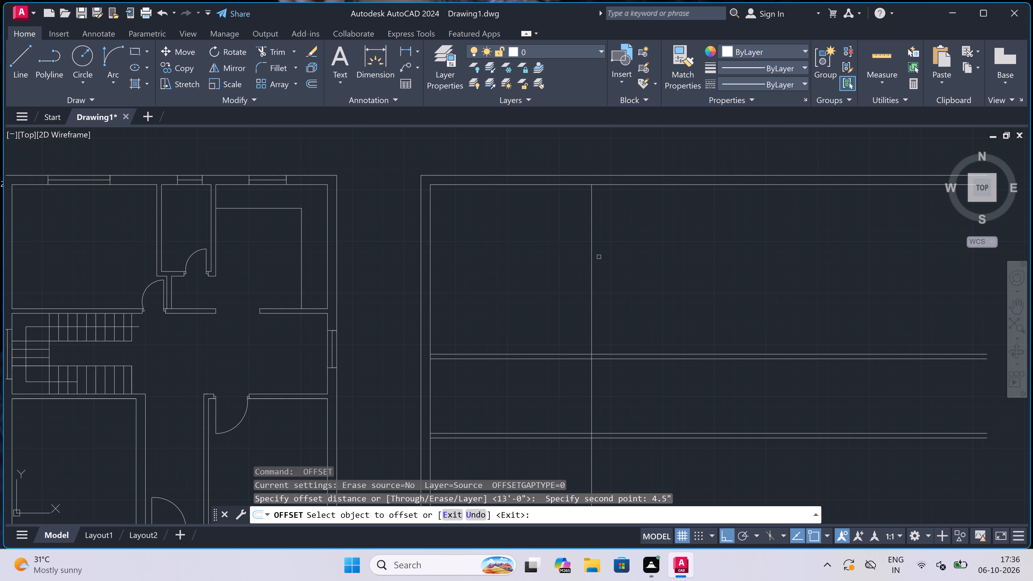
{"action": "left_click_drag", "start_coordinate": [591, 251], "coordinate": [642, 248]}
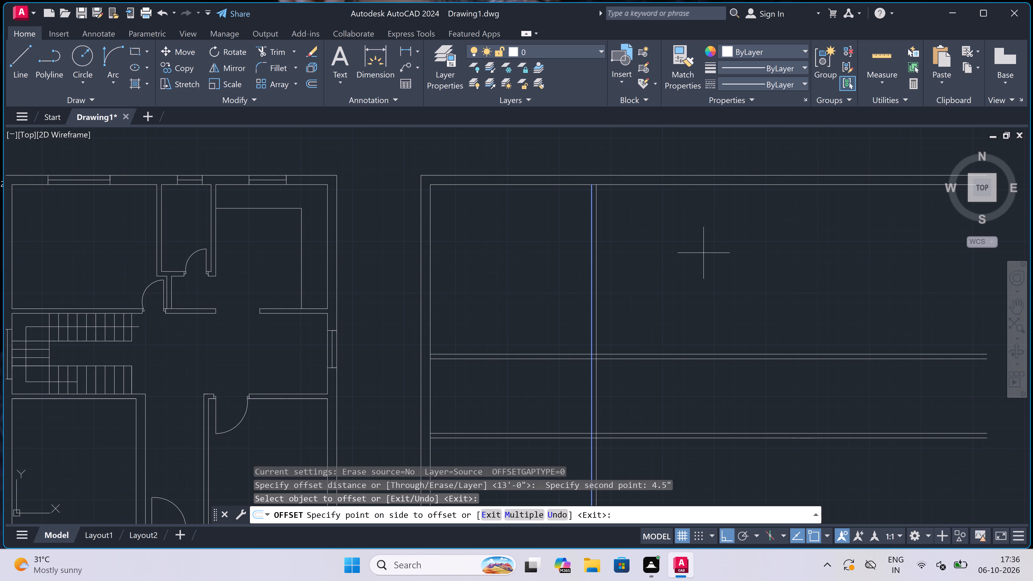
{"action": "left_click", "coordinate": [703, 253]}
{"action": "key", "text": "Escape"}
Offset the vertical interior wall's right line 11' to the right to place the right outer wall's inner face.
{"action": "key", "text": "space"}
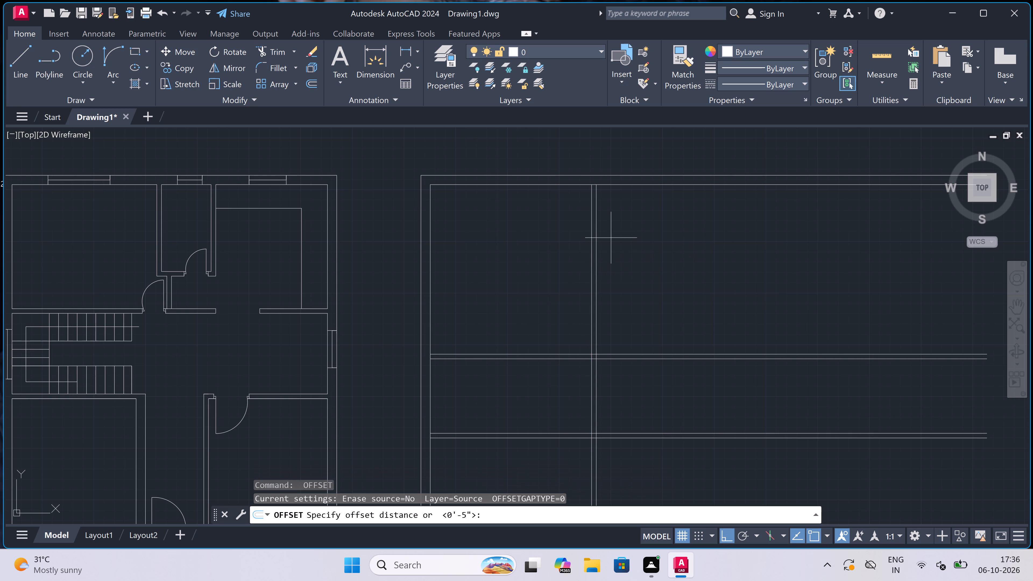
{"action": "scroll", "coordinate": [610, 237], "scroll_direction": "up", "scroll_amount": 2}
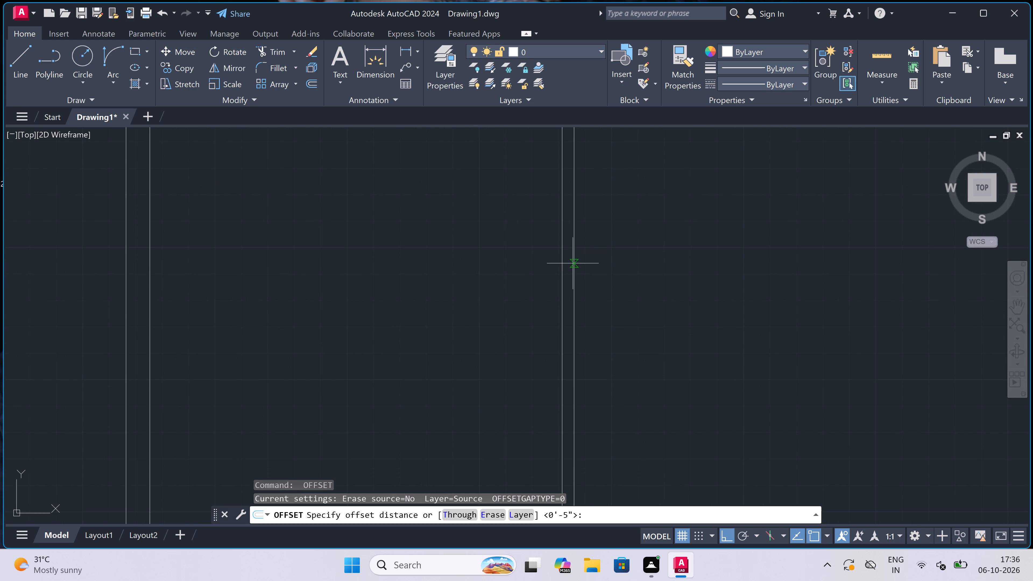
{"action": "left_click", "coordinate": [574, 263]}
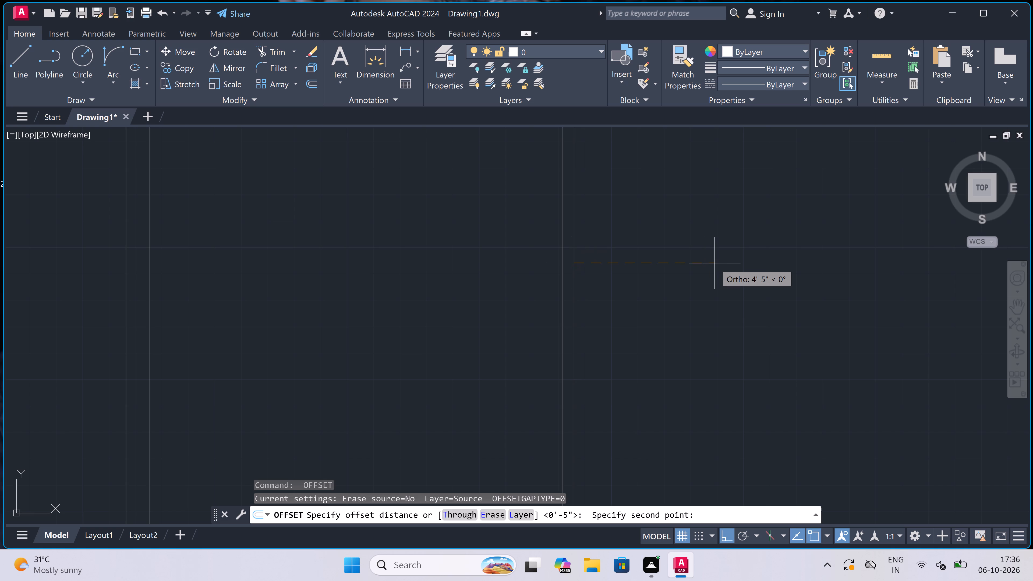
{"action": "type", "text": "11'"}
{"action": "key", "text": "space"}
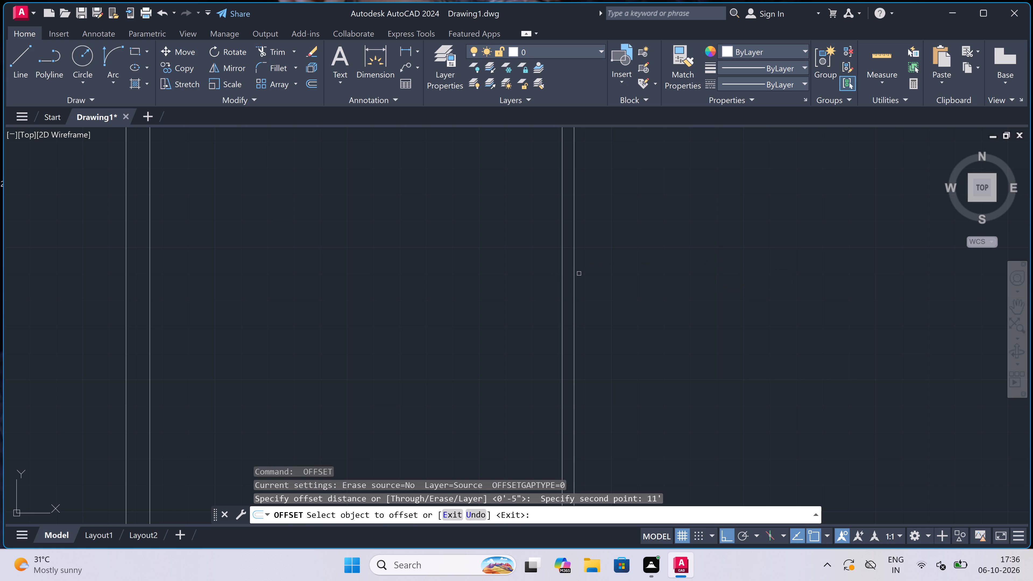
{"action": "left_click_drag", "start_coordinate": [574, 271], "coordinate": [579, 274]}
{"action": "left_click", "coordinate": [657, 289]}
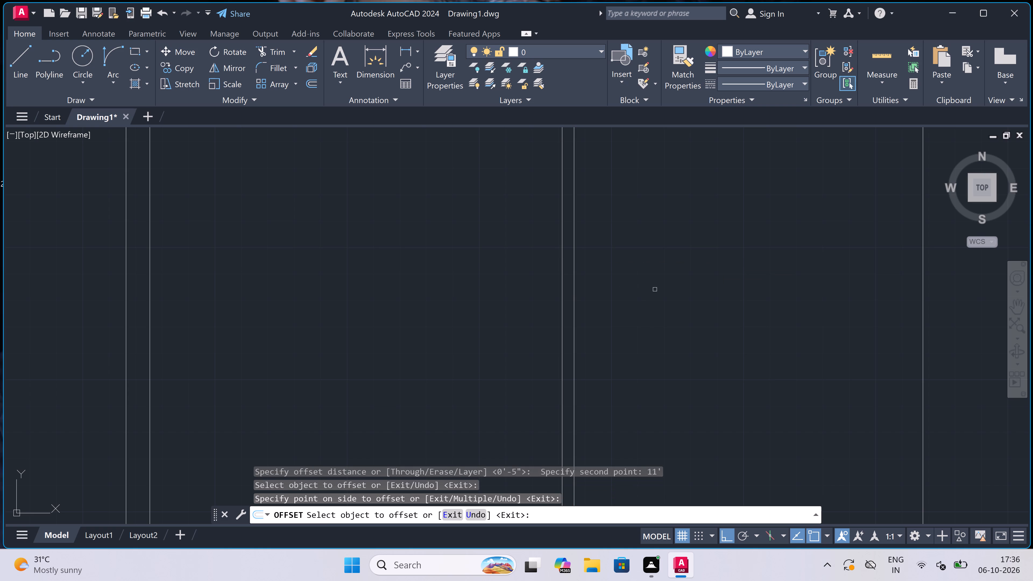
{"action": "key", "text": "Escape"}
Offset the right wall's inner face 9" to the right to form its outer face.
{"action": "scroll", "coordinate": [419, 347], "scroll_direction": "down", "scroll_amount": 3}
{"action": "scroll", "coordinate": [551, 348], "scroll_direction": "up", "scroll_amount": 2}
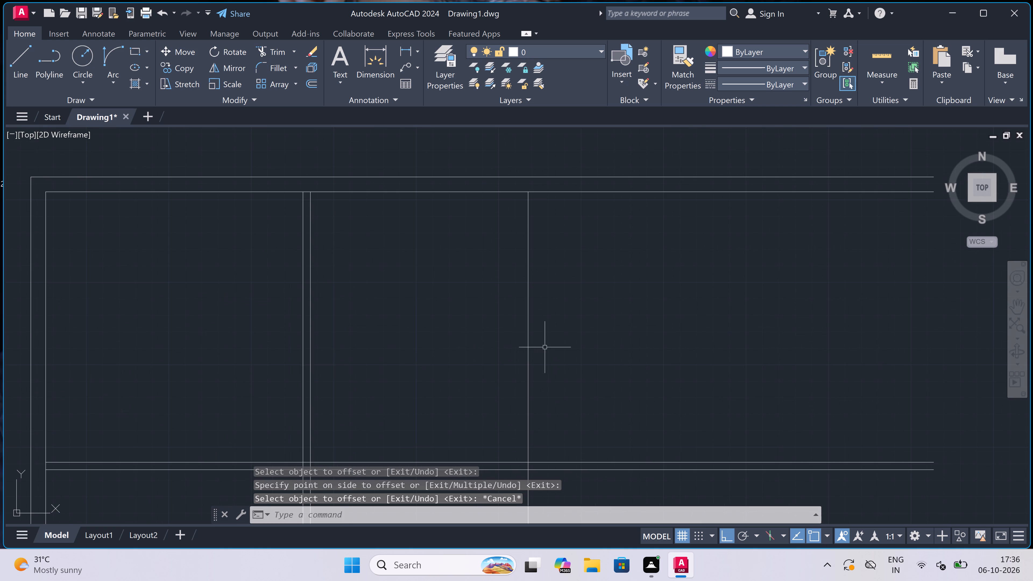
{"action": "key", "text": "space"}
{"action": "left_click", "coordinate": [529, 336]}
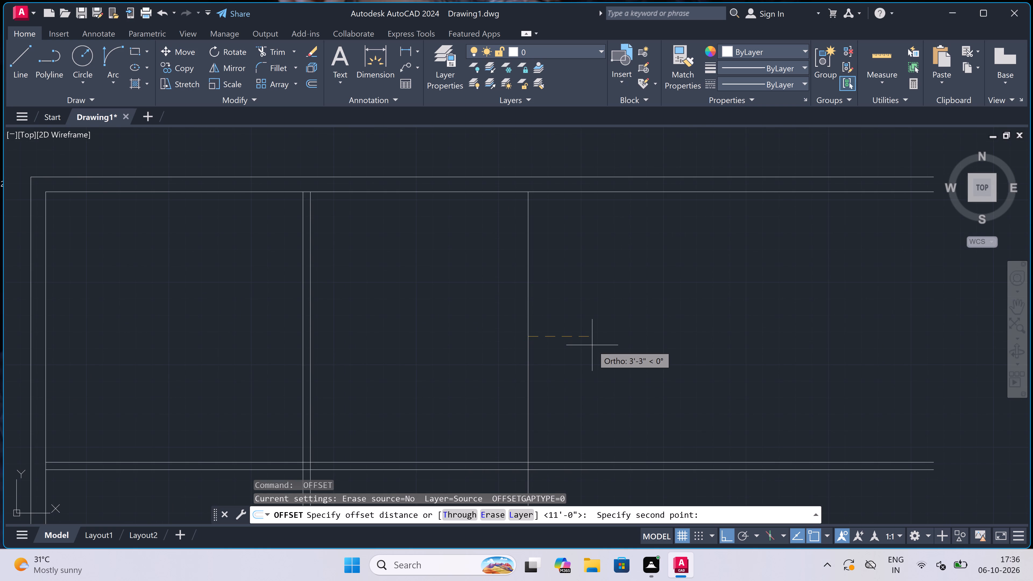
{"action": "key", "text": "0"}
{"action": "key", "text": "BackSpace"}
{"action": "type", "text": "9\""}
{"action": "key", "text": "space"}
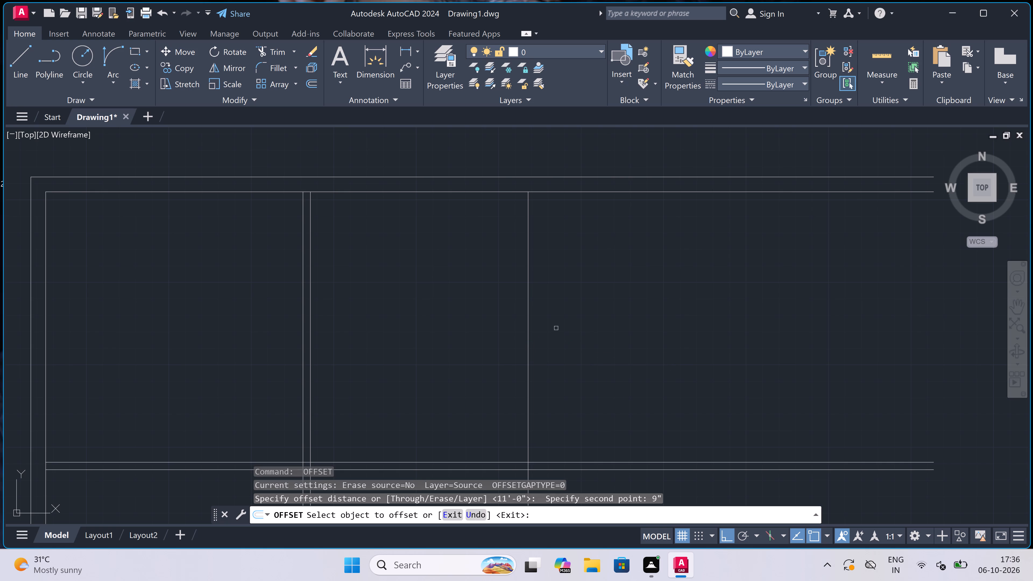
{"action": "left_click", "coordinate": [528, 300]}
{"action": "left_click", "coordinate": [563, 308]}
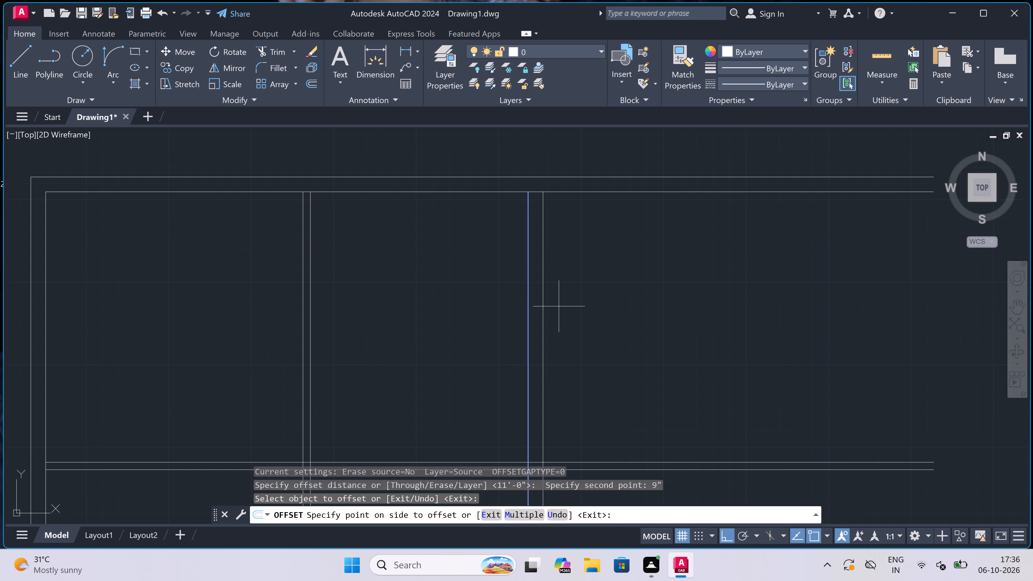
{"action": "key", "text": "Escape"}
Extend the right wall's outer face up and down to the outer faces of the top and bottom walls.
{"action": "type", "text": "ex"}
{"action": "key", "text": "space"}
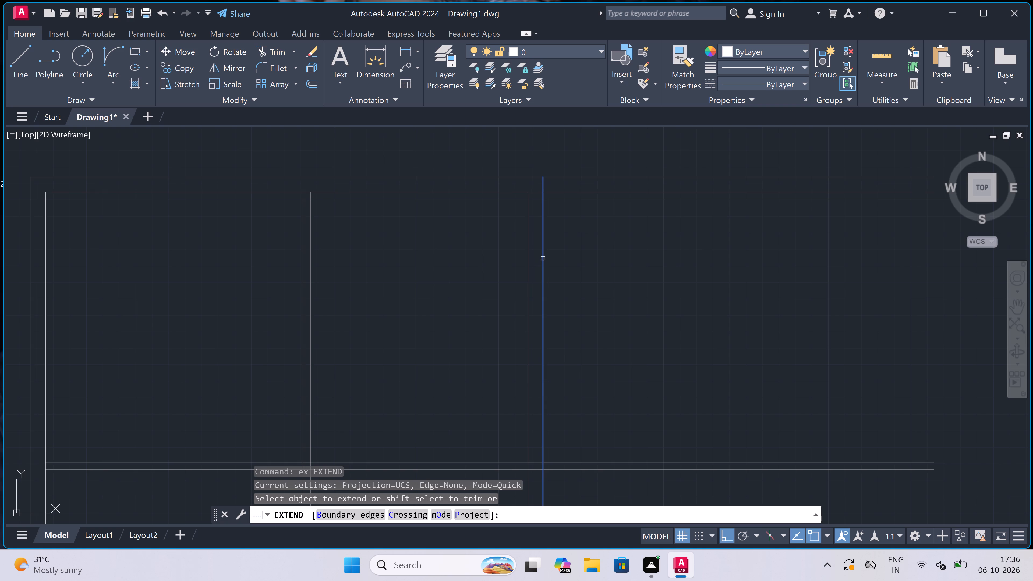
{"action": "left_click", "coordinate": [544, 256]}
{"action": "scroll", "coordinate": [585, 219], "scroll_direction": "down", "scroll_amount": 3}
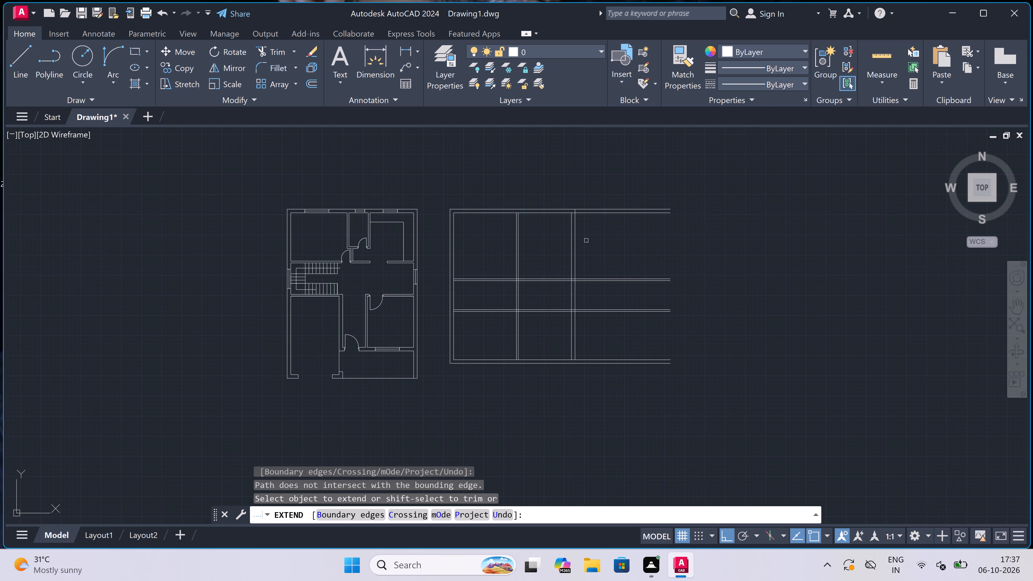
{"action": "scroll", "coordinate": [569, 355], "scroll_direction": "up", "scroll_amount": 3}
{"action": "left_click", "coordinate": [595, 356]}
{"action": "scroll", "coordinate": [595, 350], "scroll_direction": "down", "scroll_amount": 3}
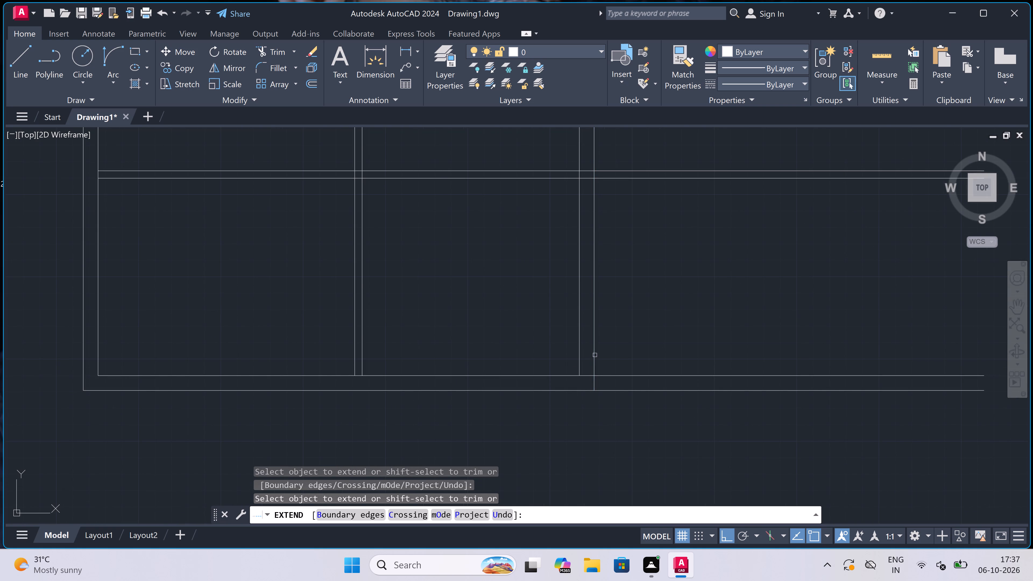
{"action": "scroll", "coordinate": [595, 351], "scroll_direction": "down", "scroll_amount": 1}
{"action": "scroll", "coordinate": [622, 322], "scroll_direction": "down", "scroll_amount": 2}
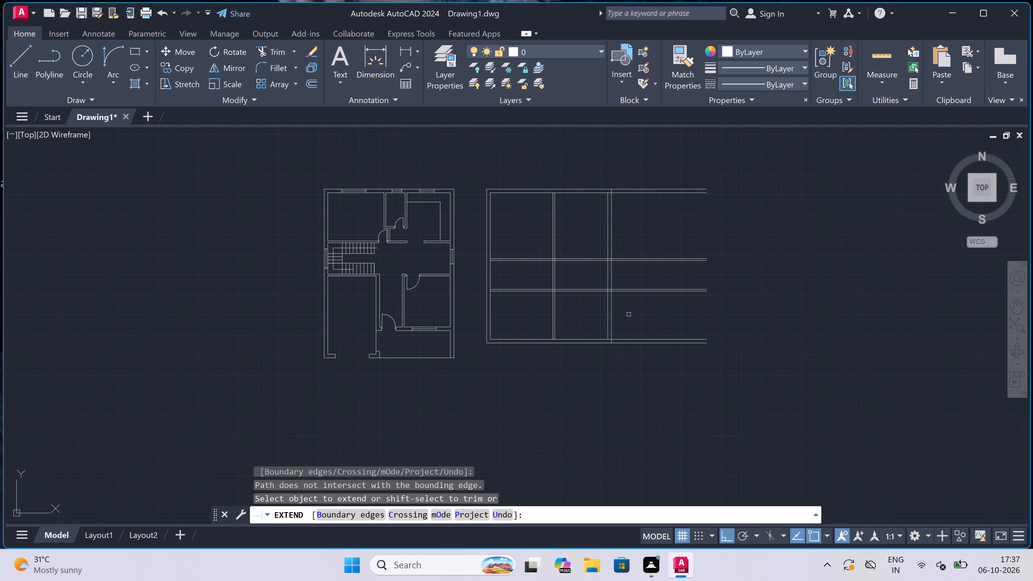
{"action": "key", "text": "Escape"}
Trim all the horizontal wall lines that run past the right wall's outer face.
{"action": "key", "text": "t"}
{"action": "key", "text": "r"}
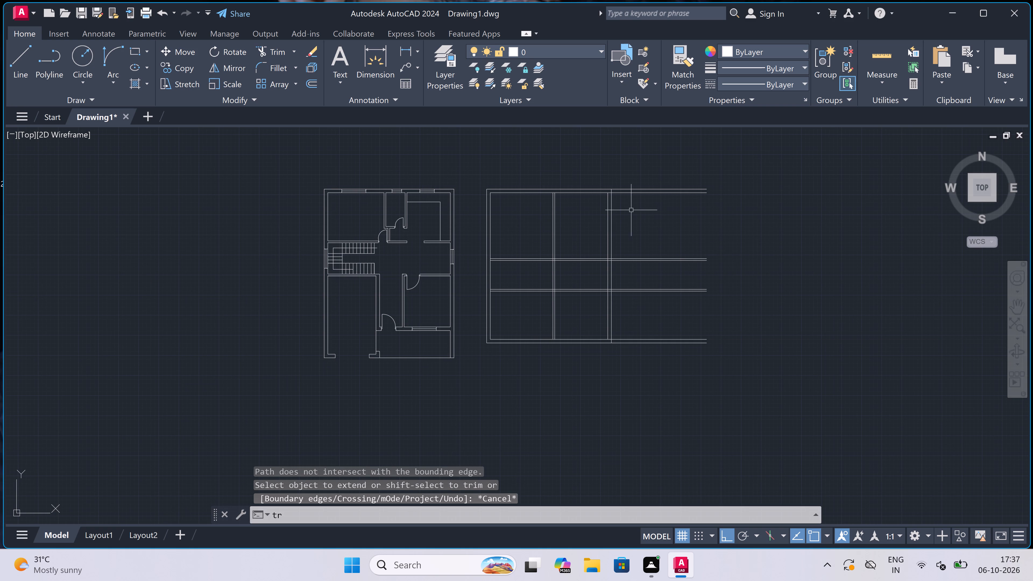
{"action": "key", "text": "space"}
{"action": "left_click", "coordinate": [638, 174]}
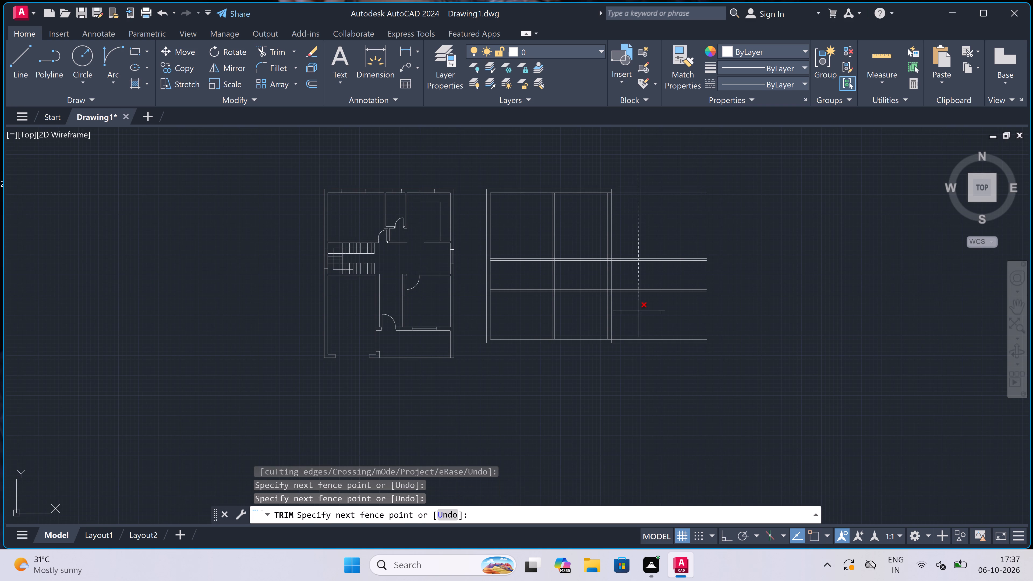
{"action": "left_click", "coordinate": [640, 475]}
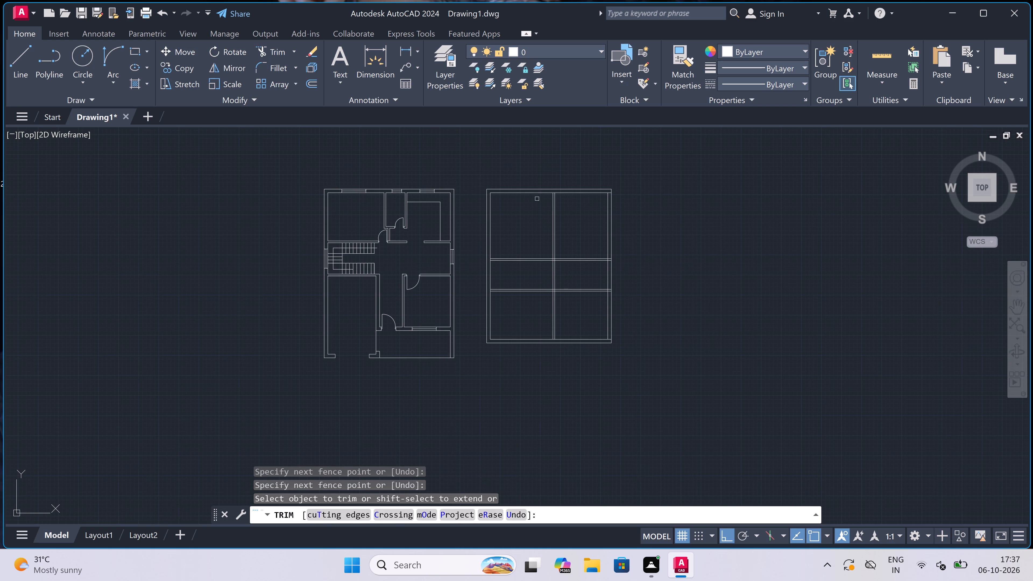
Trim the horizontal wall line stubs lying between the right outer wall's inner and outer faces, from top to bottom.
{"action": "scroll", "coordinate": [608, 191], "scroll_direction": "up", "scroll_amount": 4}
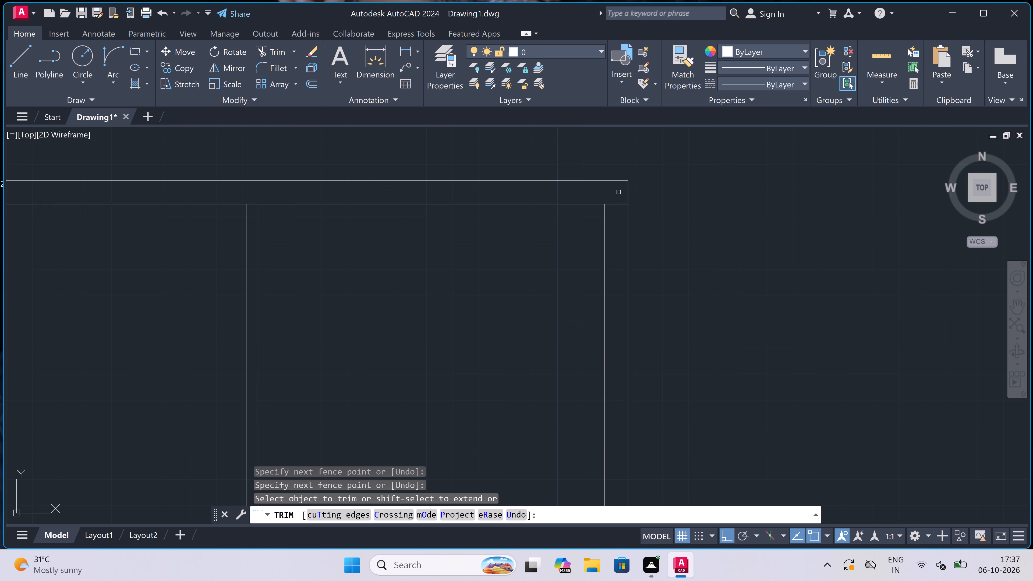
{"action": "left_click", "coordinate": [618, 192]}
{"action": "scroll", "coordinate": [621, 290], "scroll_direction": "down", "scroll_amount": 5}
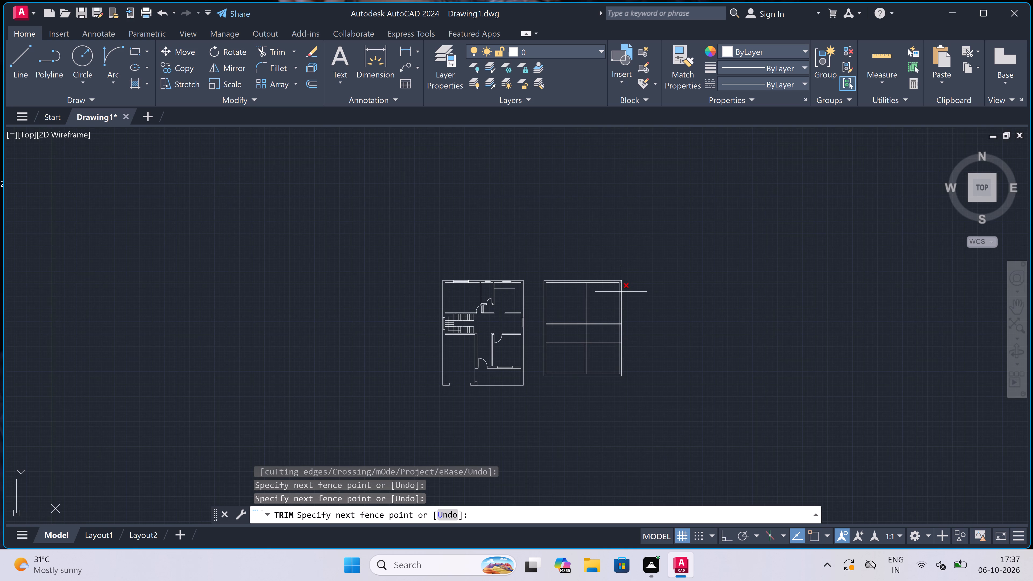
{"action": "scroll", "coordinate": [618, 382], "scroll_direction": "up", "scroll_amount": 3}
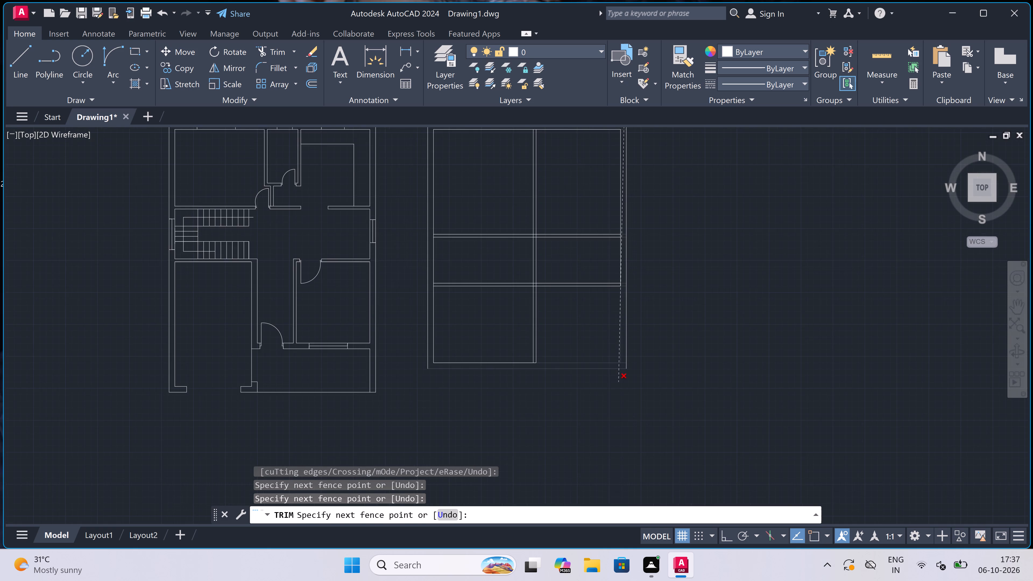
{"action": "scroll", "coordinate": [632, 350], "scroll_direction": "up", "scroll_amount": 3}
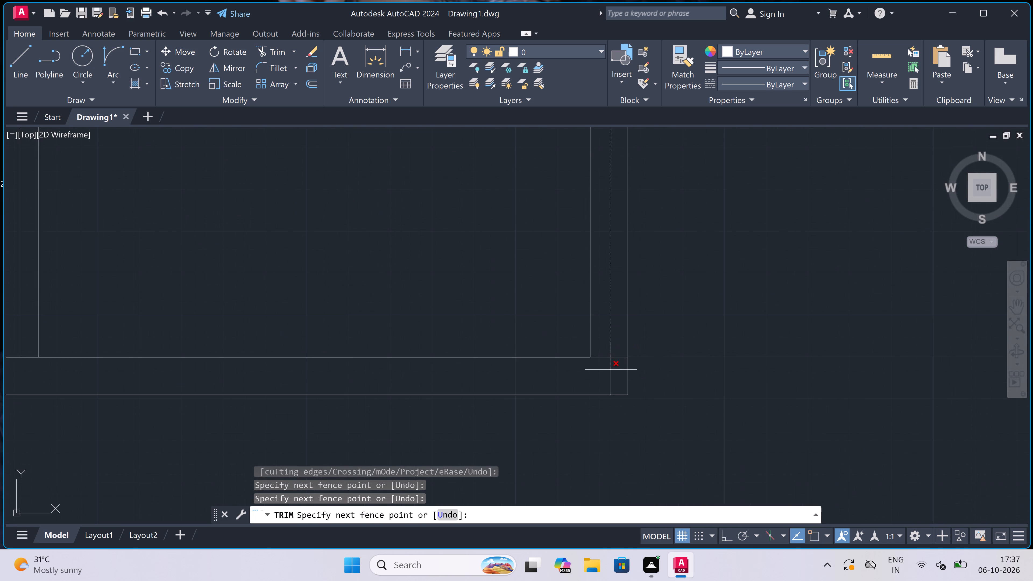
{"action": "scroll", "coordinate": [610, 370], "scroll_direction": "up", "scroll_amount": 4}
{"action": "left_click", "coordinate": [610, 370]}
{"action": "scroll", "coordinate": [610, 369], "scroll_direction": "down", "scroll_amount": 9}
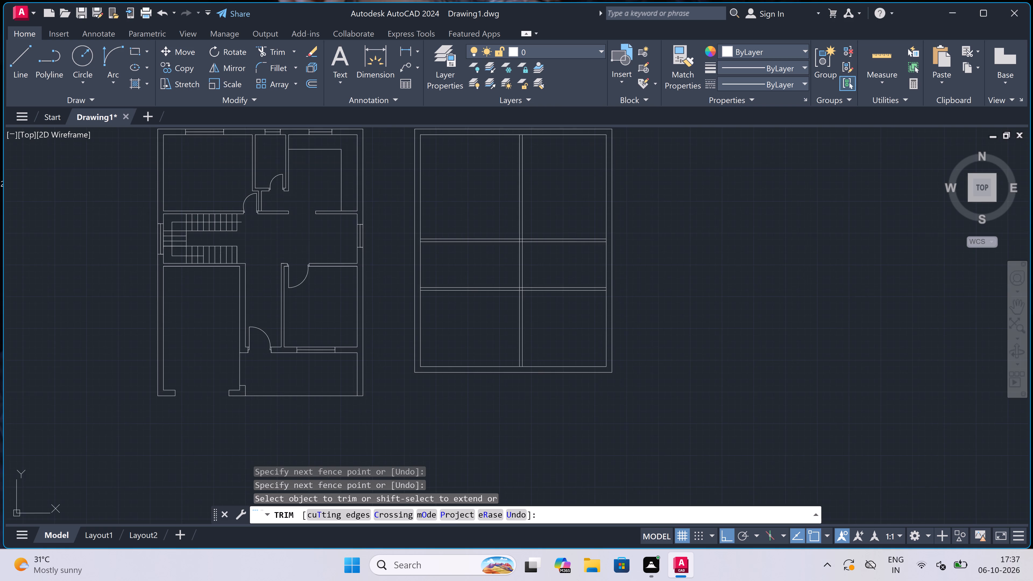
Trim the right wall's inner face between the line pairs of both horizontal interior walls to open the two junctions.
{"action": "scroll", "coordinate": [609, 367], "scroll_direction": "down", "scroll_amount": 2}
{"action": "scroll", "coordinate": [600, 341], "scroll_direction": "up", "scroll_amount": 5}
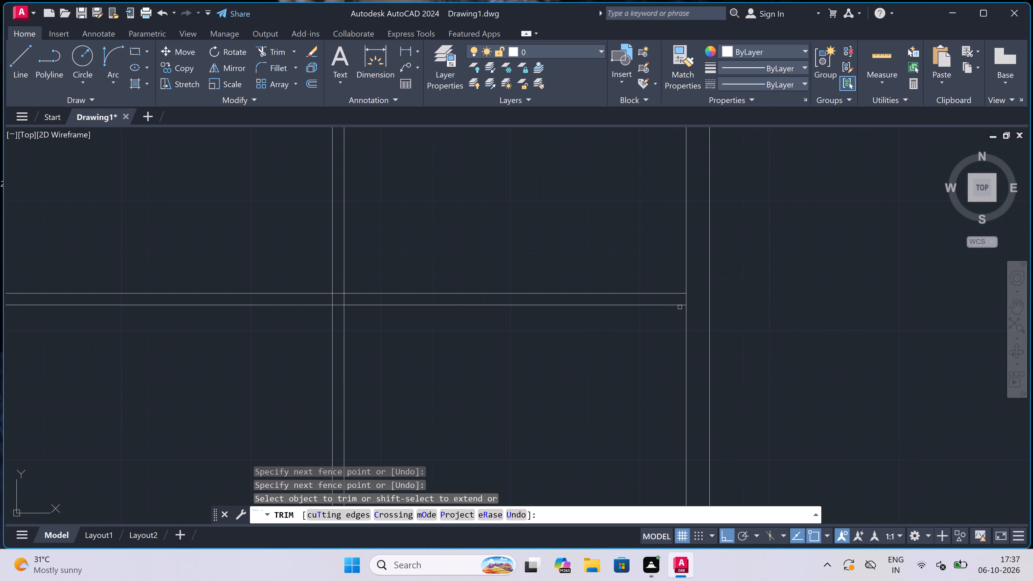
{"action": "scroll", "coordinate": [699, 297], "scroll_direction": "up", "scroll_amount": 4}
{"action": "left_click", "coordinate": [693, 297]}
{"action": "left_click", "coordinate": [558, 320]}
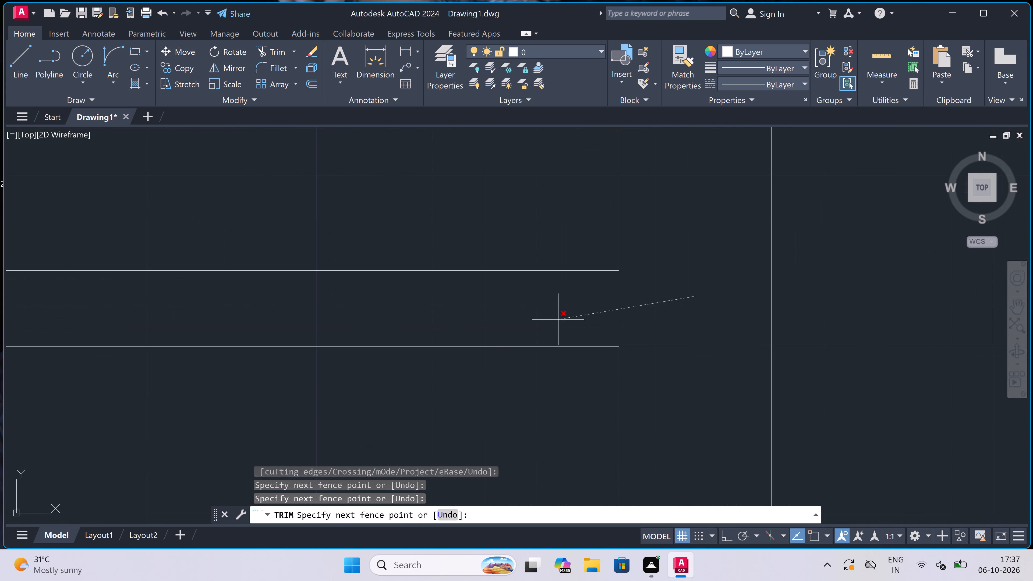
{"action": "scroll", "coordinate": [609, 303], "scroll_direction": "down", "scroll_amount": 9}
{"action": "scroll", "coordinate": [606, 295], "scroll_direction": "up", "scroll_amount": 5}
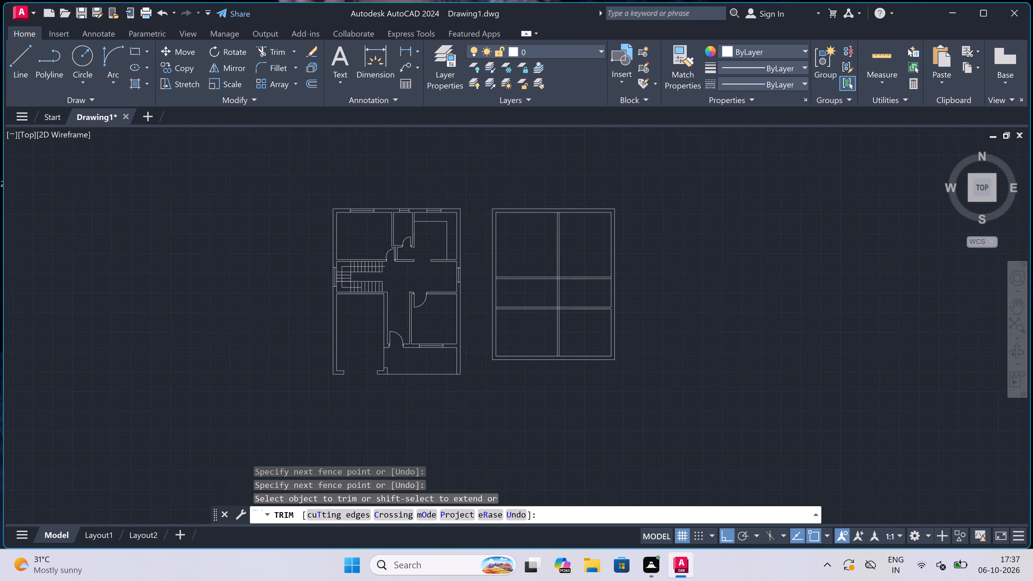
{"action": "scroll", "coordinate": [605, 288], "scroll_direction": "down", "scroll_amount": 4}
{"action": "scroll", "coordinate": [616, 260], "scroll_direction": "up", "scroll_amount": 3}
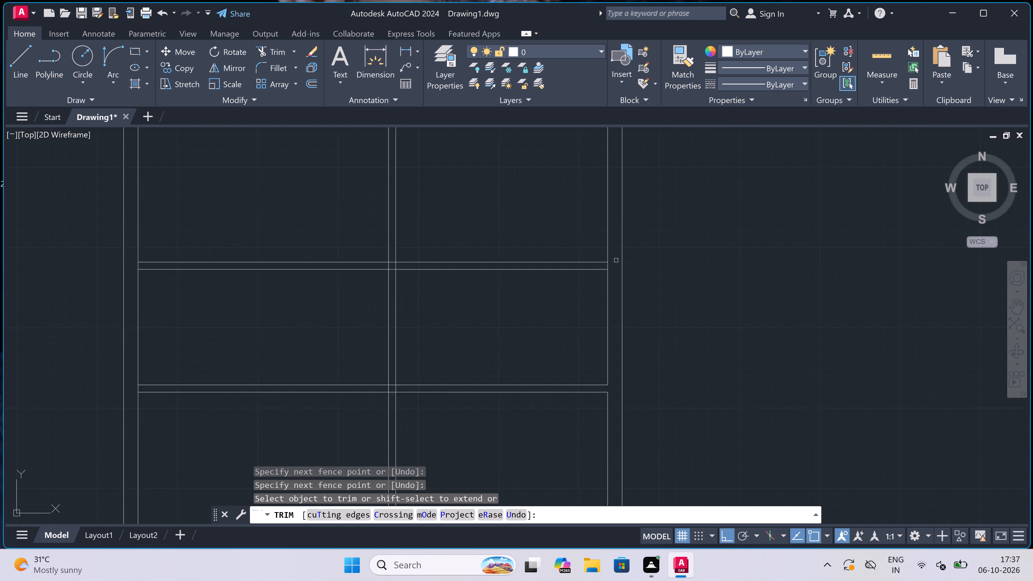
{"action": "scroll", "coordinate": [609, 262], "scroll_direction": "up", "scroll_amount": 4}
{"action": "left_click", "coordinate": [583, 307]}
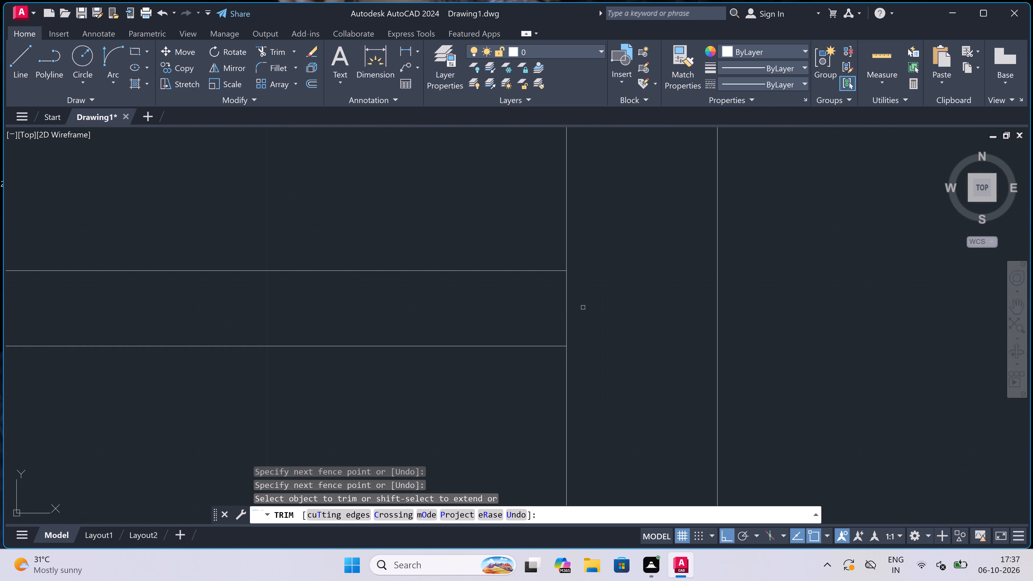
{"action": "left_click", "coordinate": [521, 317]}
{"action": "scroll", "coordinate": [578, 292], "scroll_direction": "down", "scroll_amount": 8}
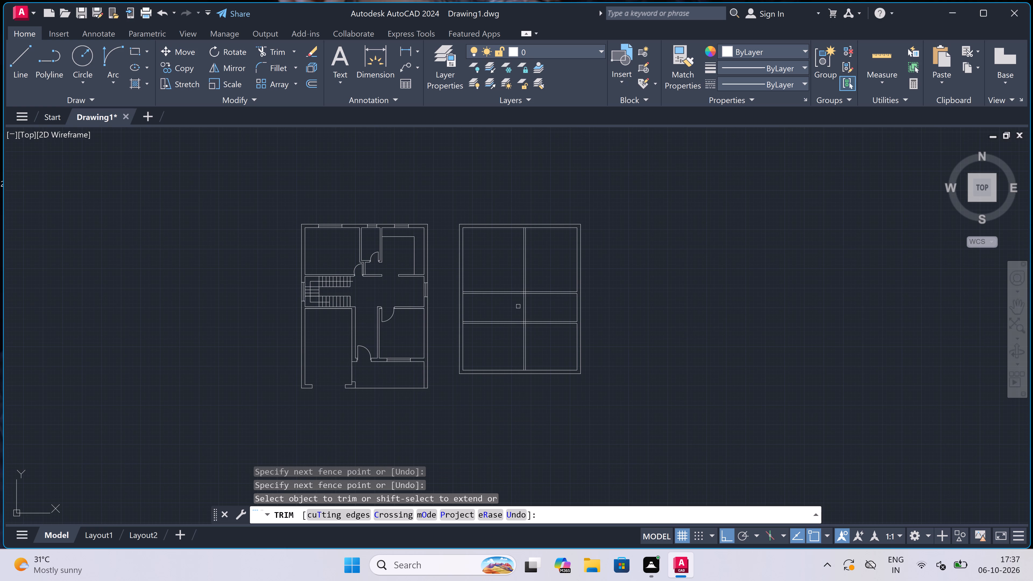
{"action": "scroll", "coordinate": [518, 306], "scroll_direction": "up", "scroll_amount": 2}
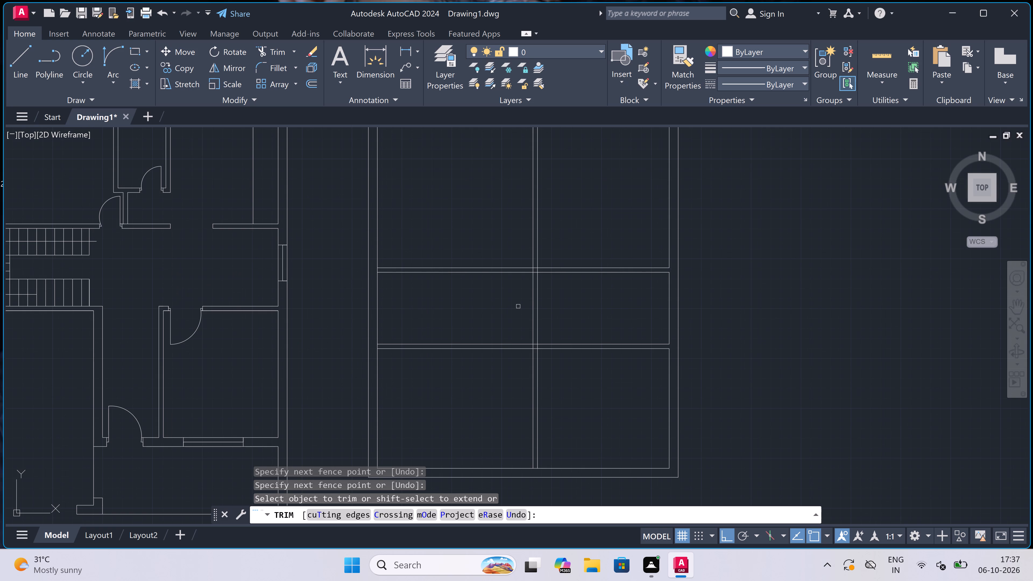
{"action": "key", "text": "Escape"}
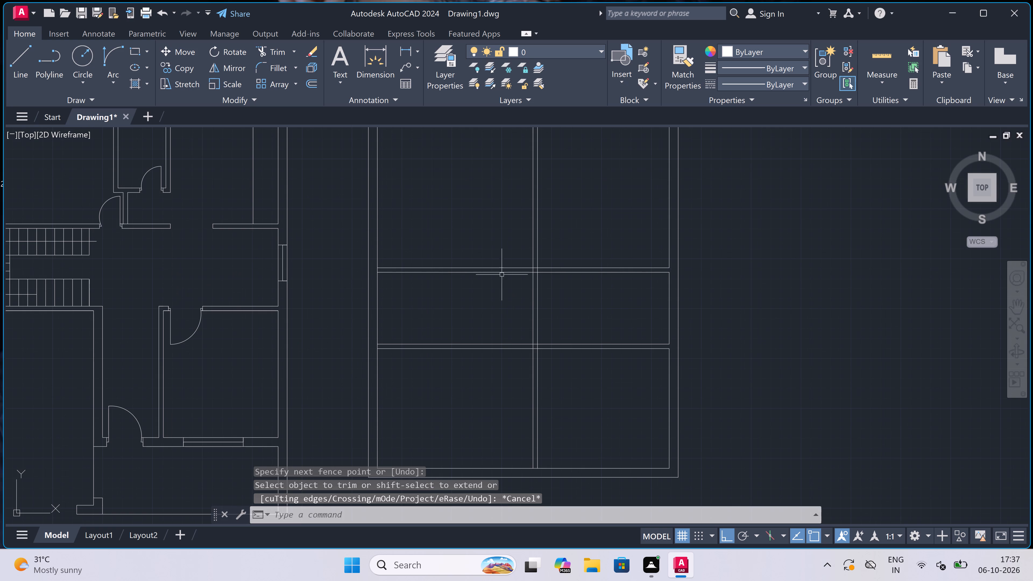
Trim away both lines of the upper horizontal interior wall on the left side of the vertical interior wall.
{"action": "type", "text": "tr"}
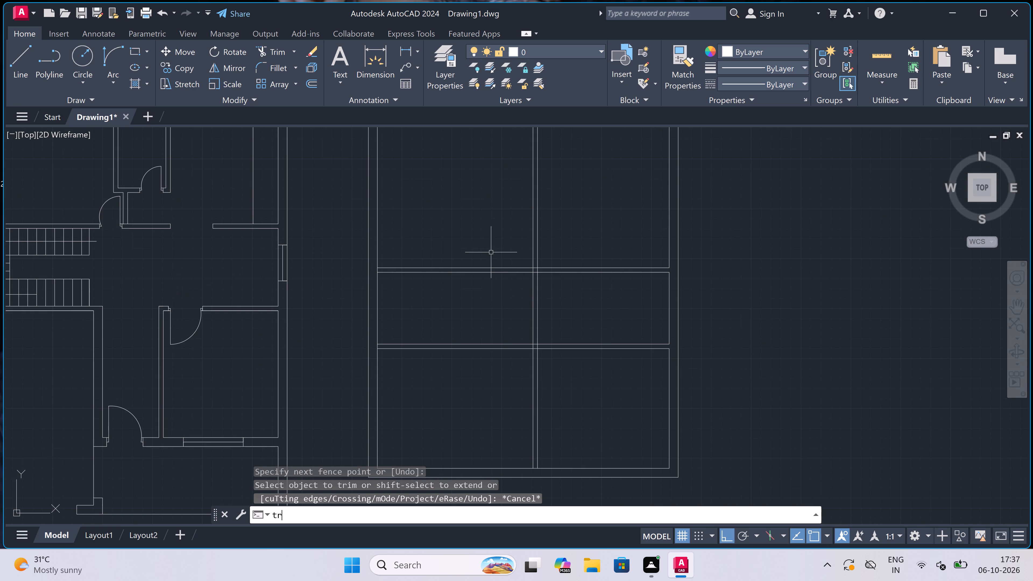
{"action": "key", "text": "space"}
{"action": "left_click", "coordinate": [491, 252]}
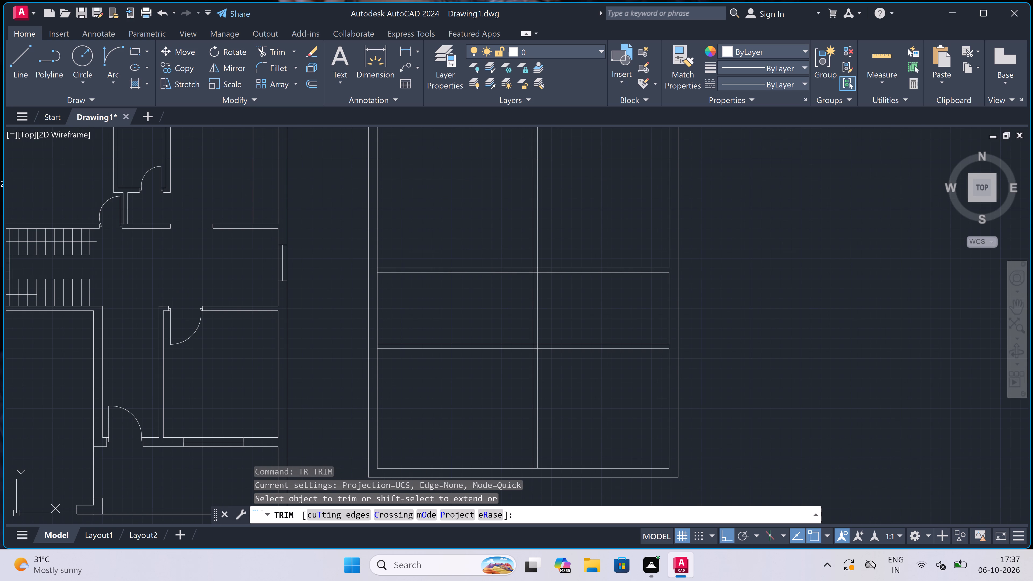
{"action": "left_click", "coordinate": [487, 311]}
{"action": "left_click", "coordinate": [484, 230]}
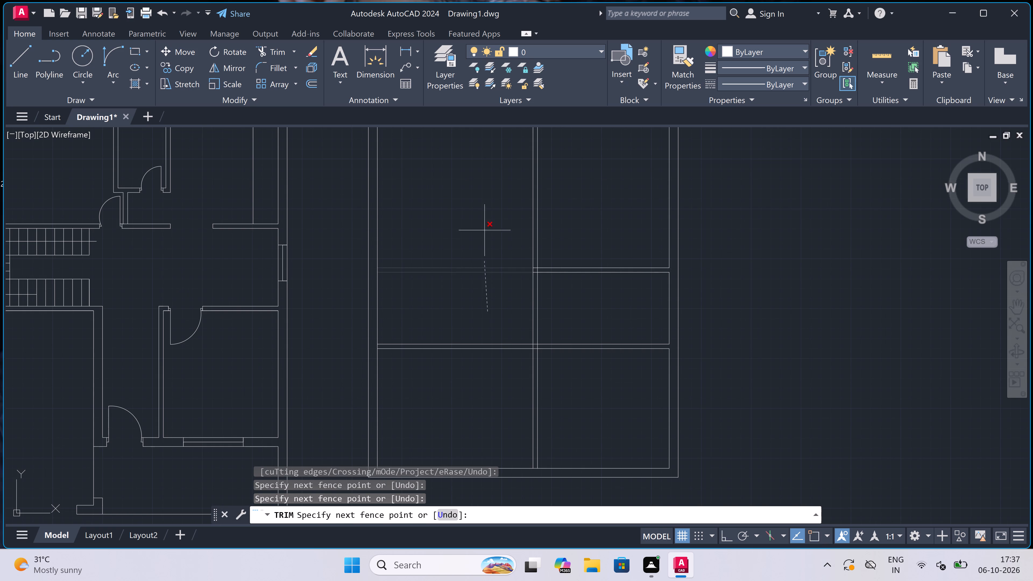
{"action": "scroll", "coordinate": [510, 256], "scroll_direction": "down", "scroll_amount": 1}
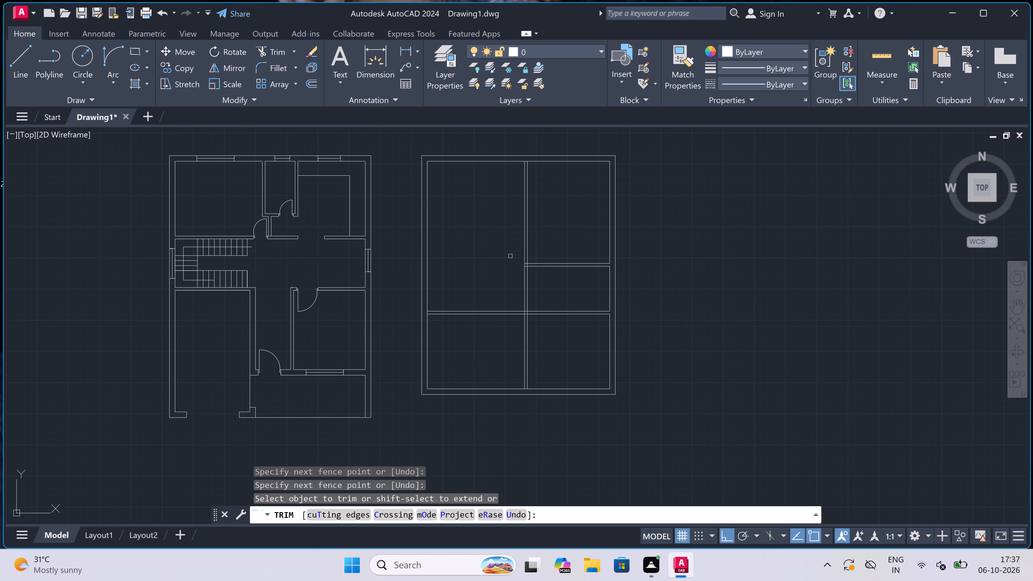
{"action": "scroll", "coordinate": [460, 166], "scroll_direction": "up", "scroll_amount": 2}
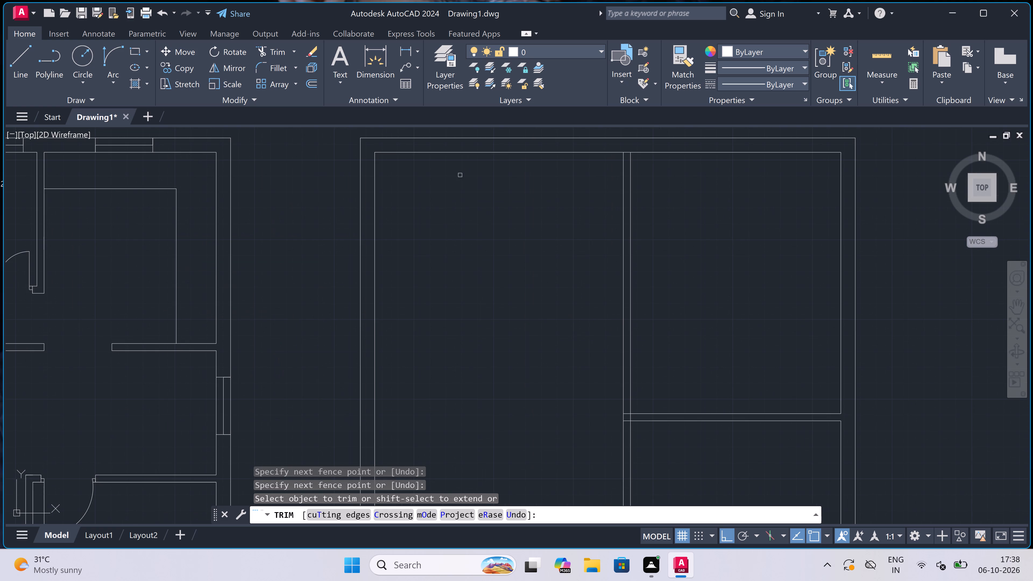
{"action": "scroll", "coordinate": [450, 213], "scroll_direction": "down", "scroll_amount": 2}
{"action": "scroll", "coordinate": [444, 234], "scroll_direction": "up", "scroll_amount": 1}
{"action": "key", "text": "Escape"}
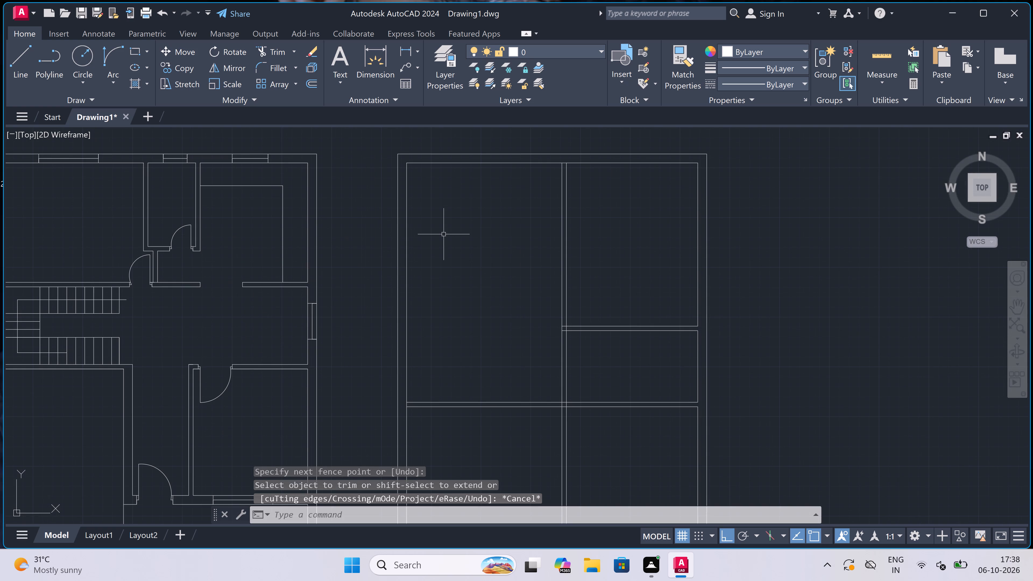
Draw a 4.5" thick horizontal wall from the left wall to the vertical interior wall, 10' below the top-left inner corner.
{"action": "key", "text": "l"}
{"action": "key", "text": "space"}
{"action": "left_click", "coordinate": [406, 164]}
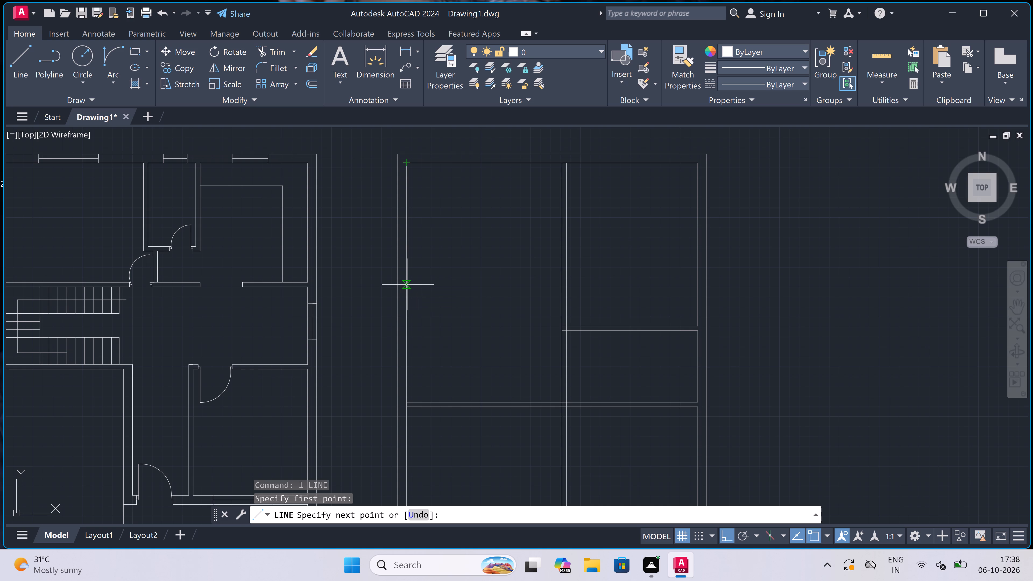
{"action": "key", "text": "1"}
{"action": "key", "text": "0"}
{"action": "key", "text": "apostrophe"}
{"action": "key", "text": "space"}
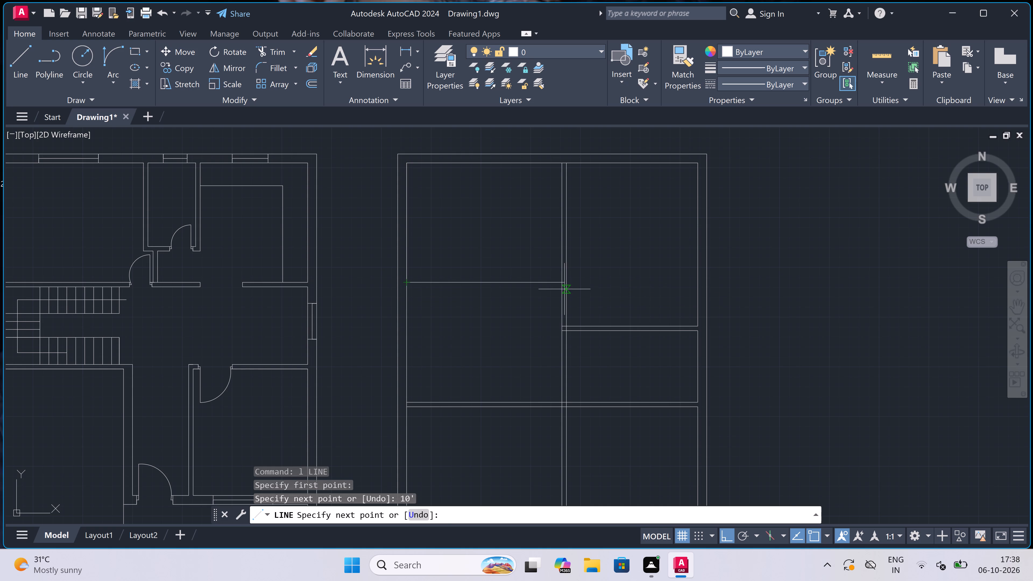
{"action": "scroll", "coordinate": [564, 289], "scroll_direction": "up", "scroll_amount": 3}
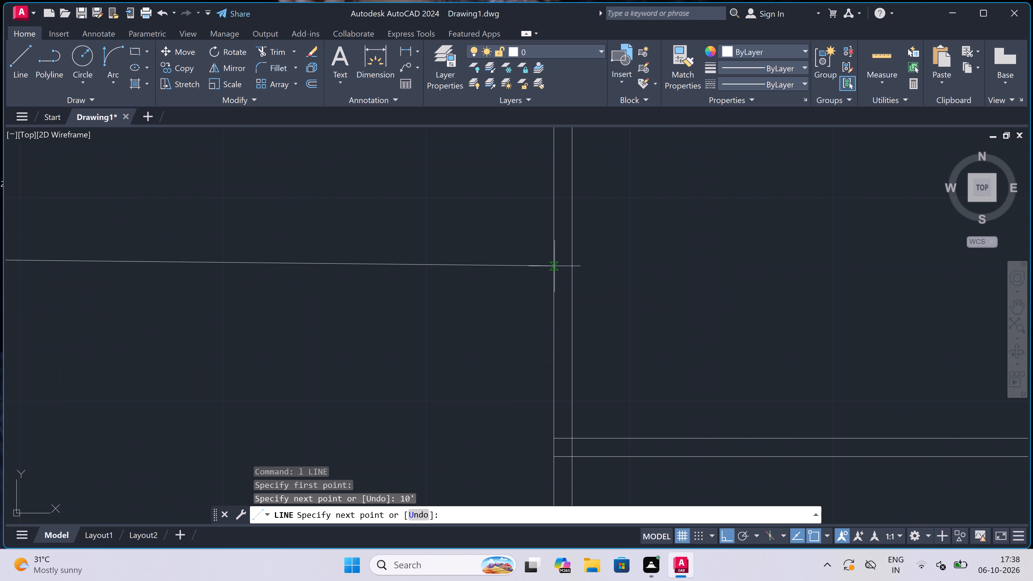
{"action": "left_click", "coordinate": [553, 255]}
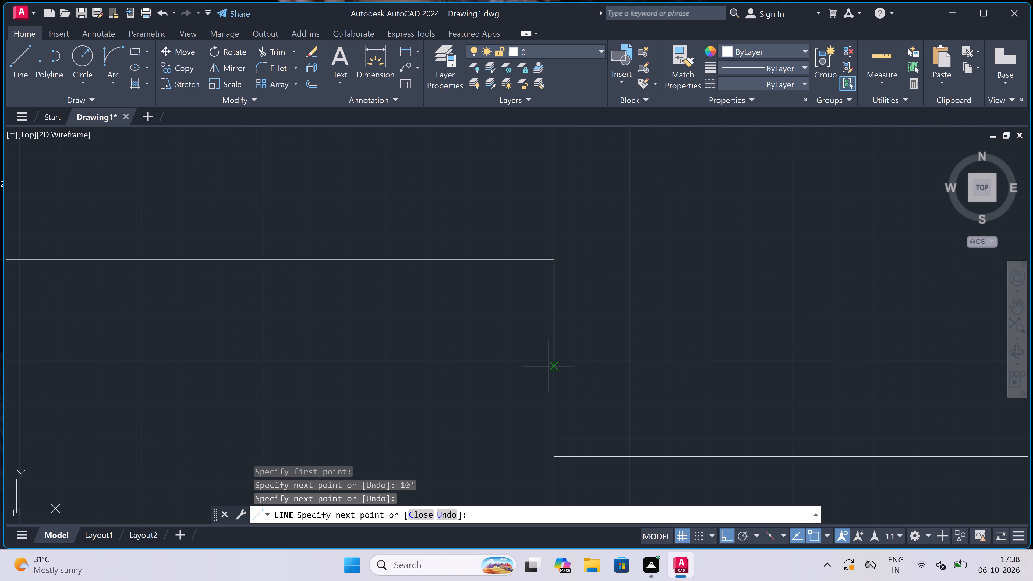
{"action": "type", "text": "4.5\""}
{"action": "key", "text": "space"}
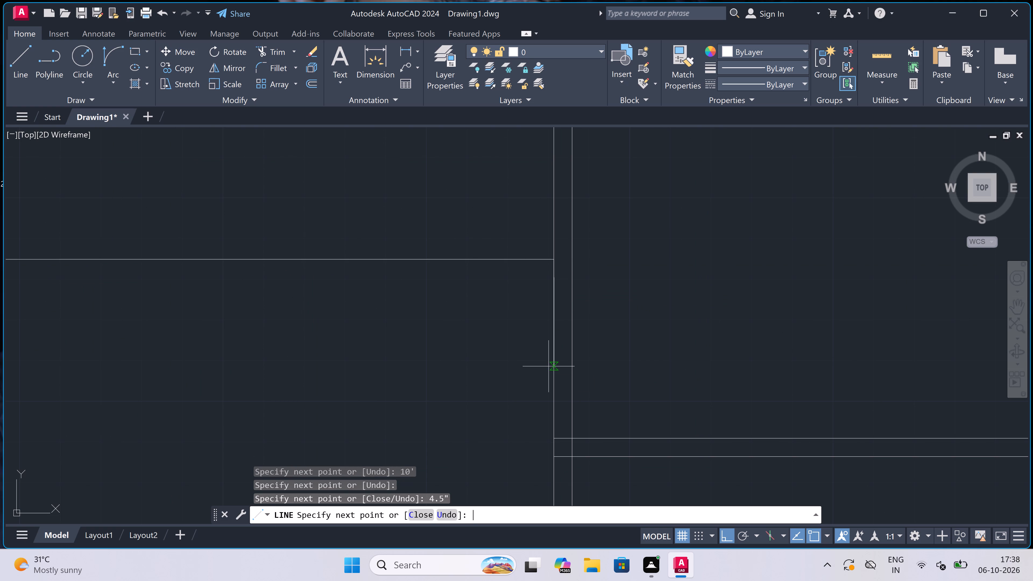
{"action": "scroll", "coordinate": [546, 361], "scroll_direction": "down", "scroll_amount": 3}
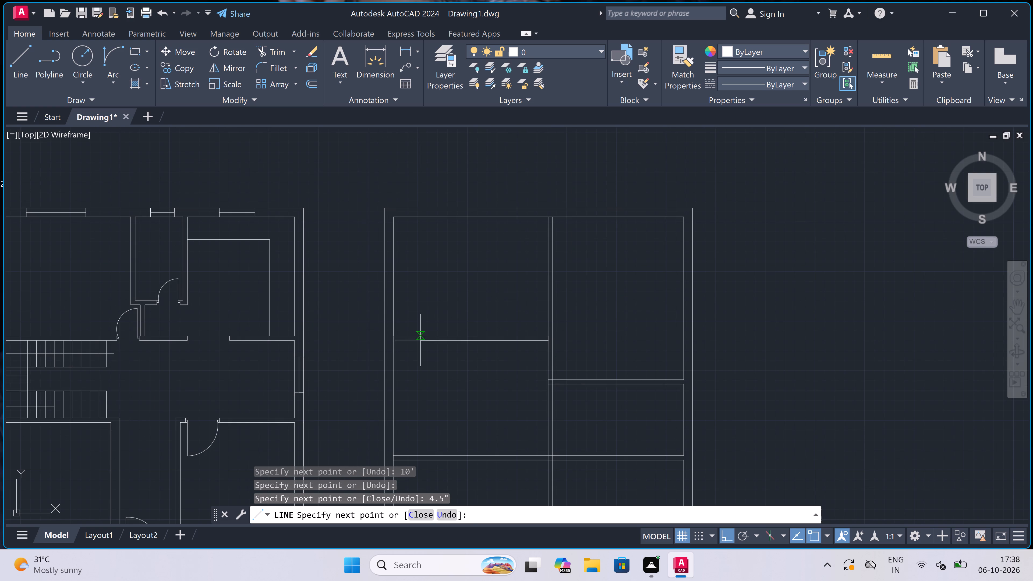
{"action": "scroll", "coordinate": [370, 342], "scroll_direction": "up", "scroll_amount": 5}
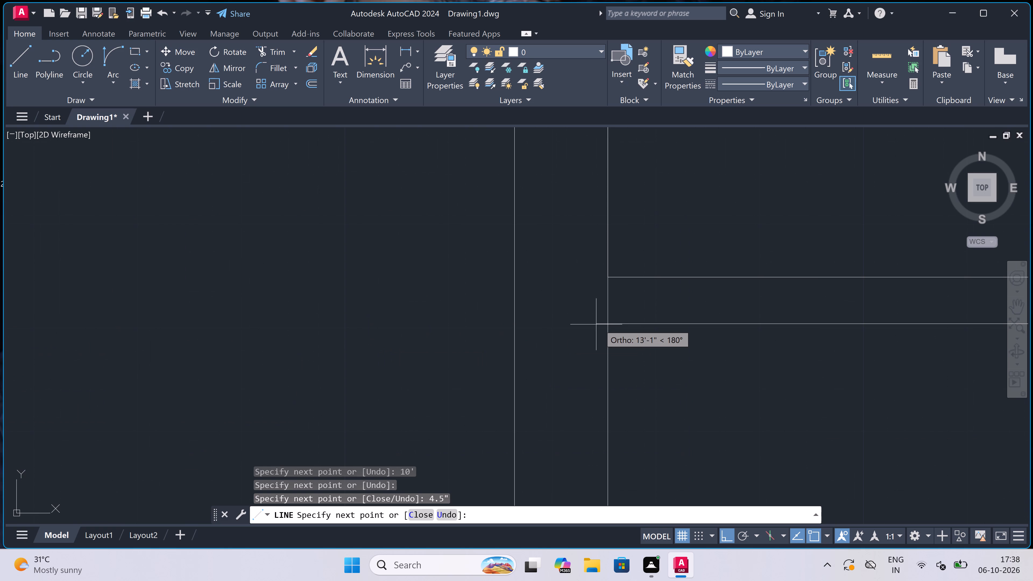
{"action": "left_click", "coordinate": [606, 326]}
{"action": "key", "text": "Escape"}
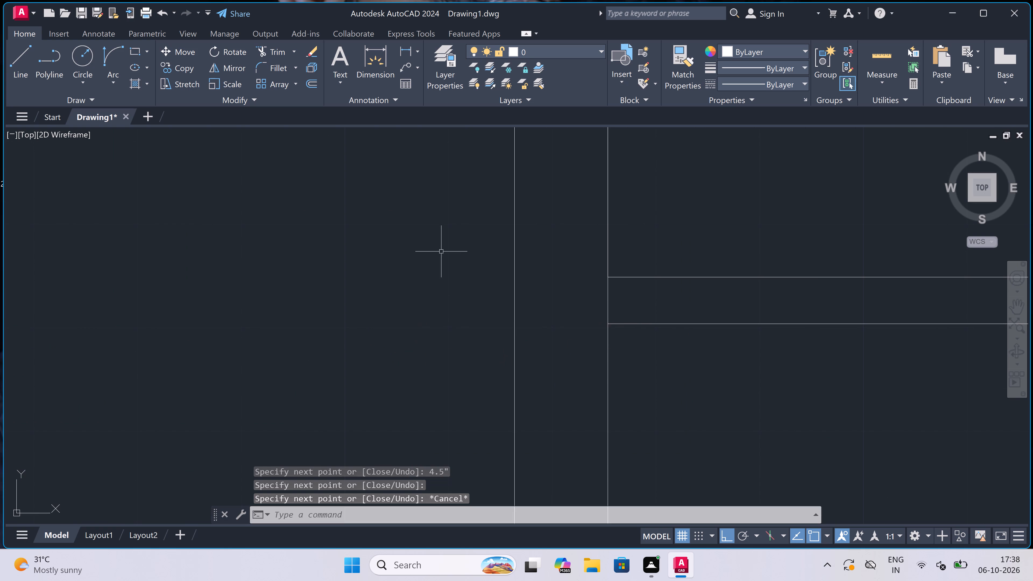
Draw a short vertical line across both faces of the upper-left horizontal interior wall, nearer its end at the vertical interior wall.
{"action": "scroll", "coordinate": [442, 251], "scroll_direction": "down", "scroll_amount": 6}
{"action": "scroll", "coordinate": [541, 226], "scroll_direction": "down", "scroll_amount": 5}
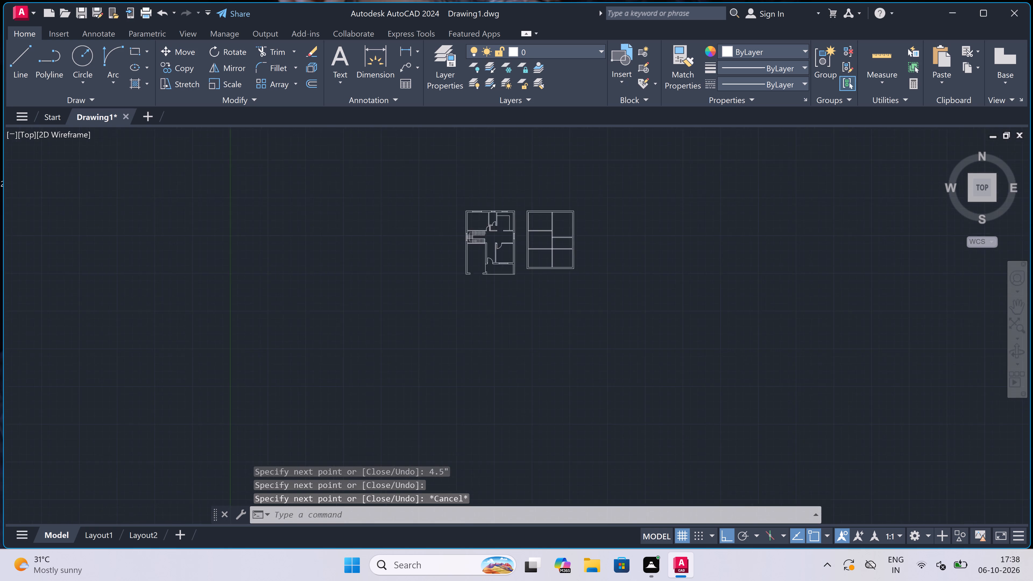
{"action": "scroll", "coordinate": [544, 221], "scroll_direction": "up", "scroll_amount": 5}
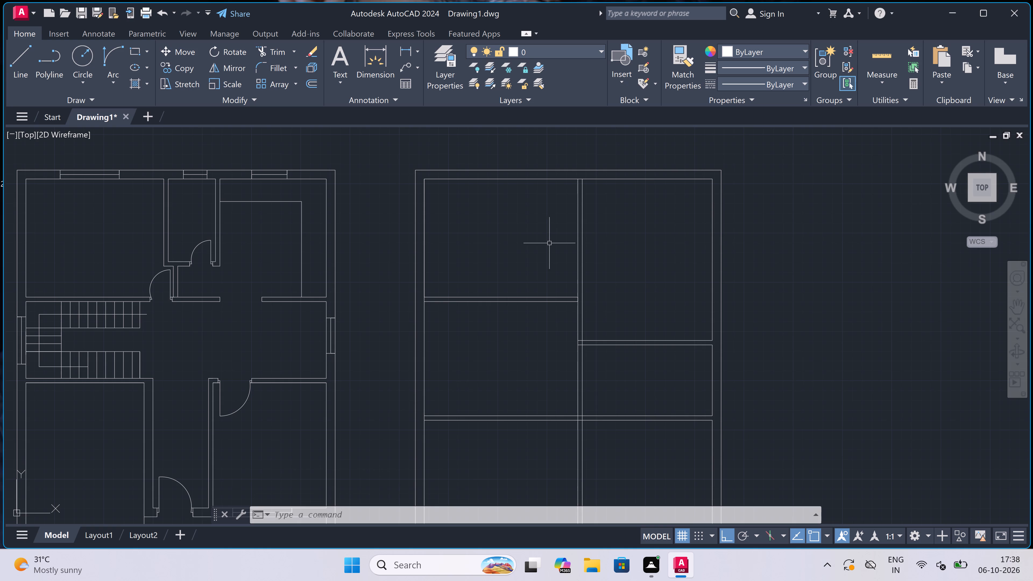
{"action": "scroll", "coordinate": [562, 271], "scroll_direction": "up", "scroll_amount": 1}
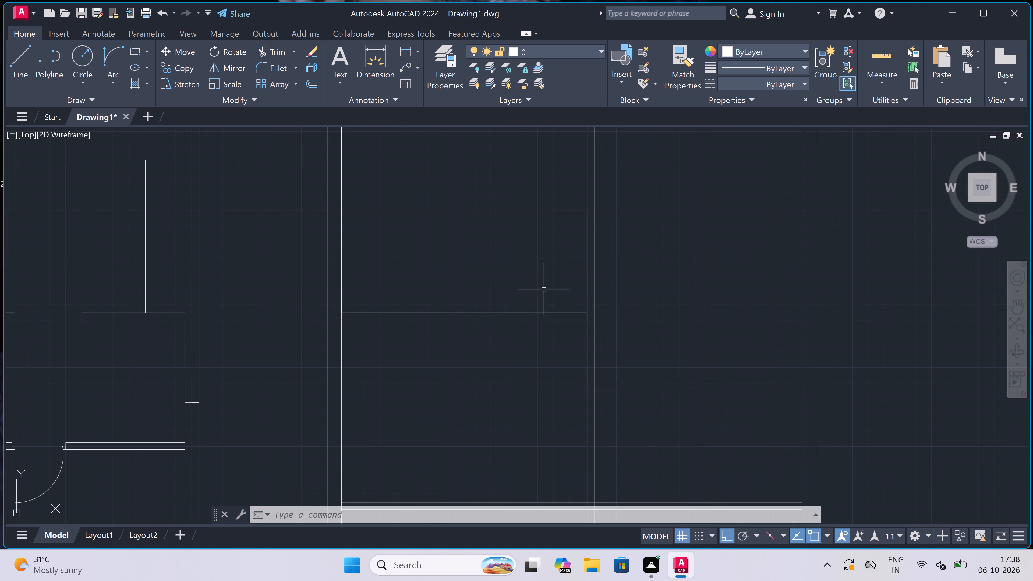
{"action": "key", "text": "l"}
{"action": "key", "text": "space"}
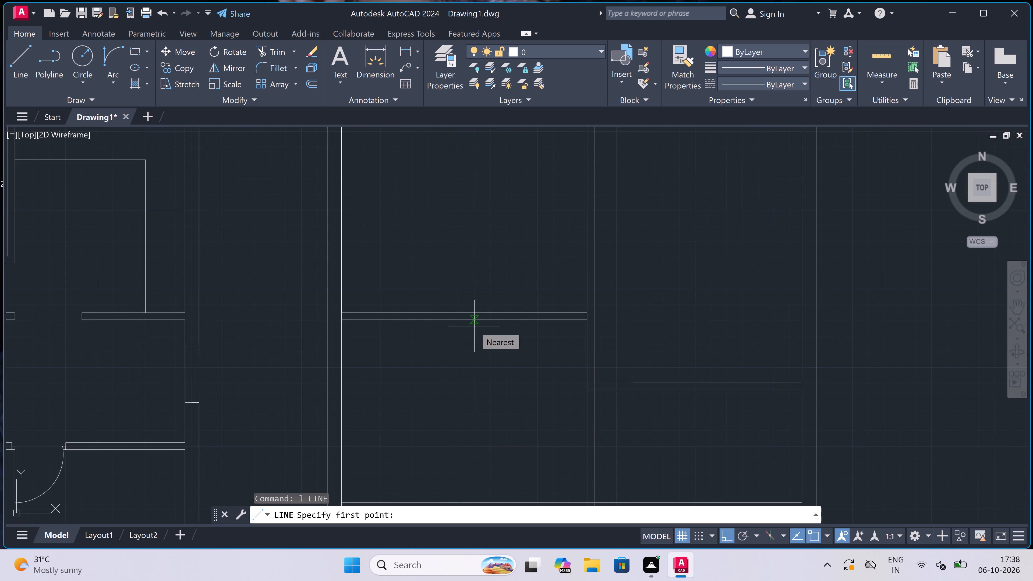
{"action": "scroll", "coordinate": [474, 326], "scroll_direction": "up", "scroll_amount": 1}
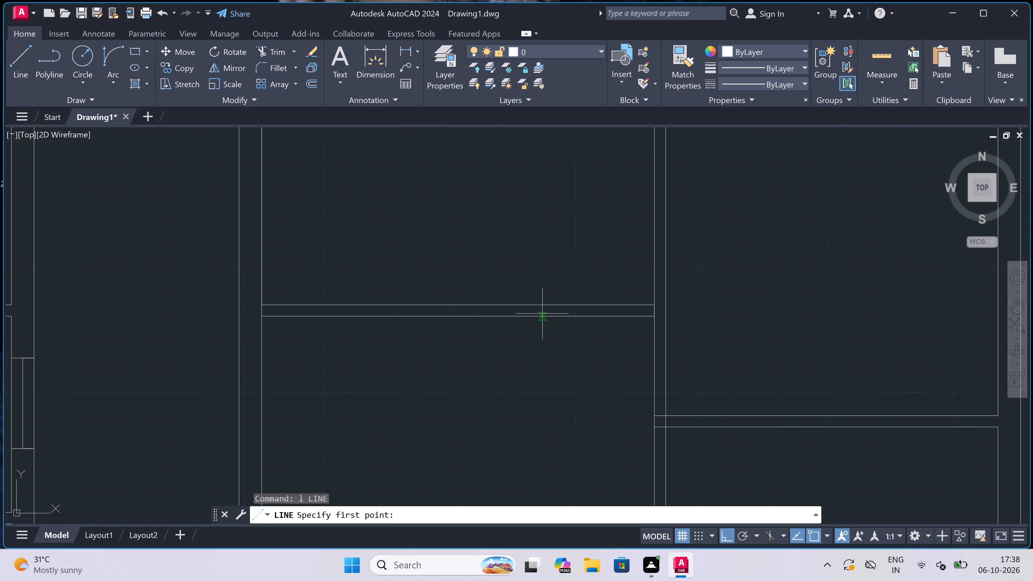
{"action": "left_click", "coordinate": [509, 317]}
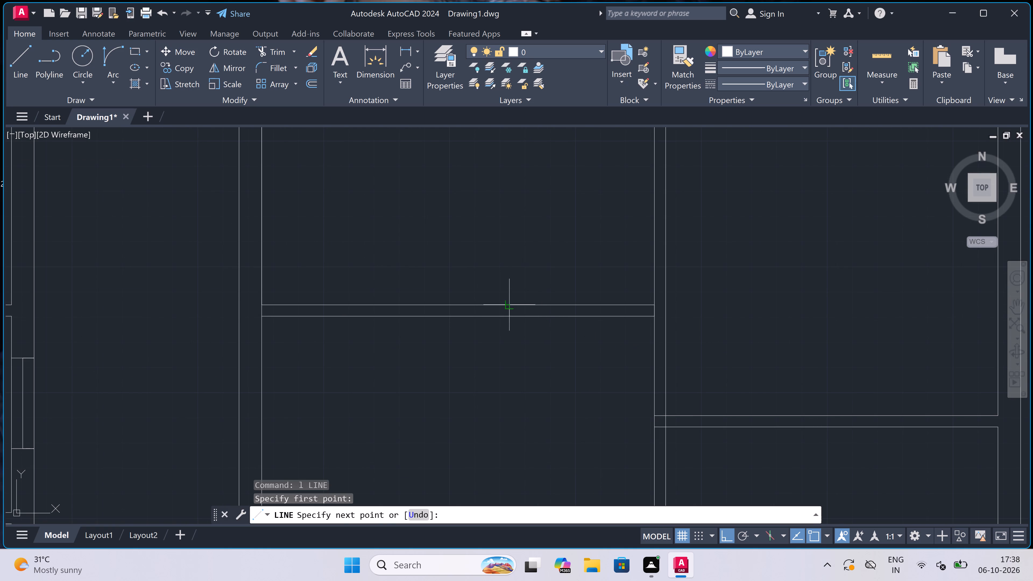
{"action": "left_click", "coordinate": [510, 301]}
{"action": "key", "text": "Escape"}
Trim both lines of the upper-left horizontal wall between the short cross line and the vertical interior wall.
{"action": "key", "text": "t"}
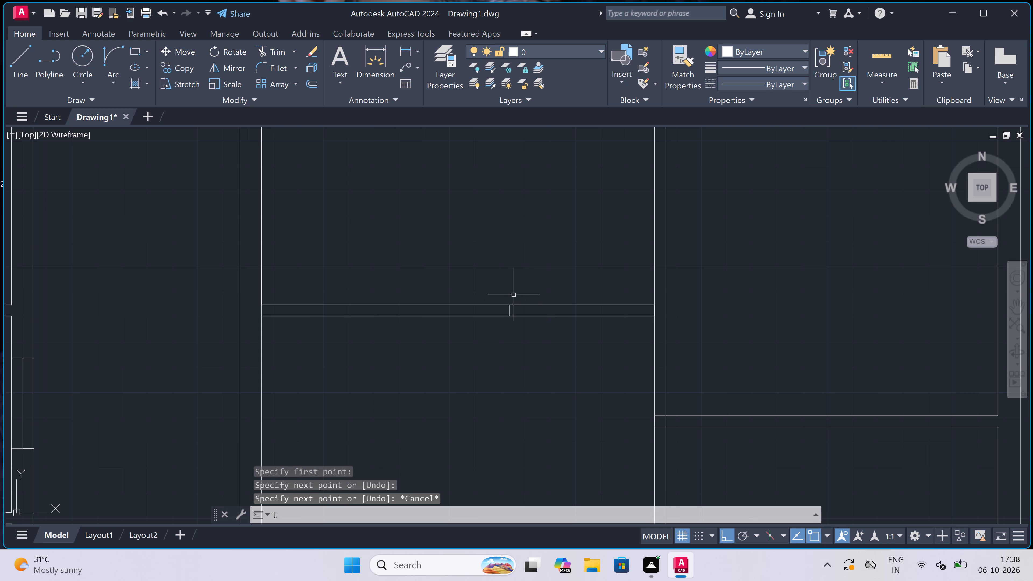
{"action": "key", "text": "r"}
{"action": "key", "text": "space"}
{"action": "left_click_drag", "start_coordinate": [550, 273], "coordinate": [553, 278]}
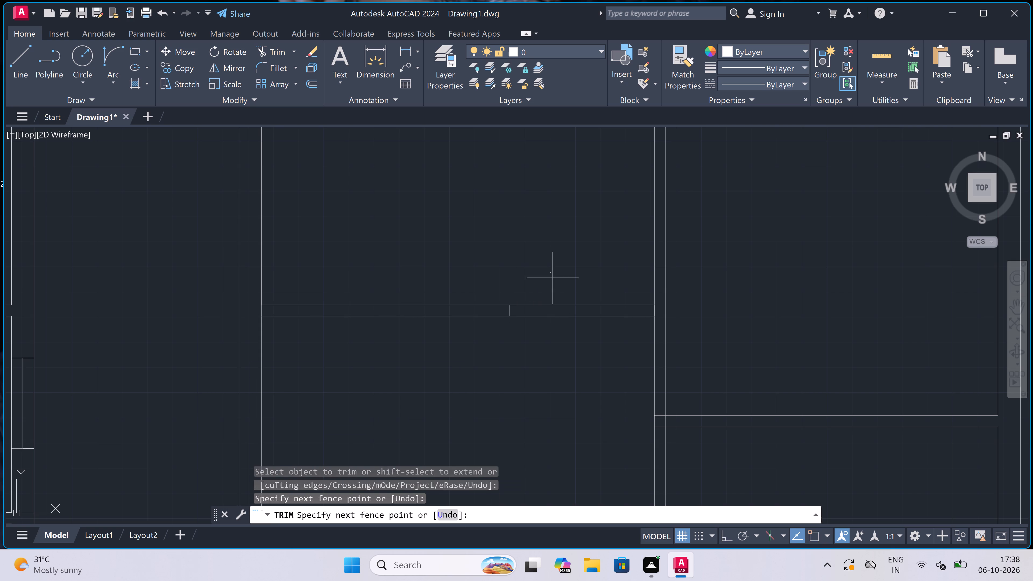
{"action": "left_click", "coordinate": [568, 371]}
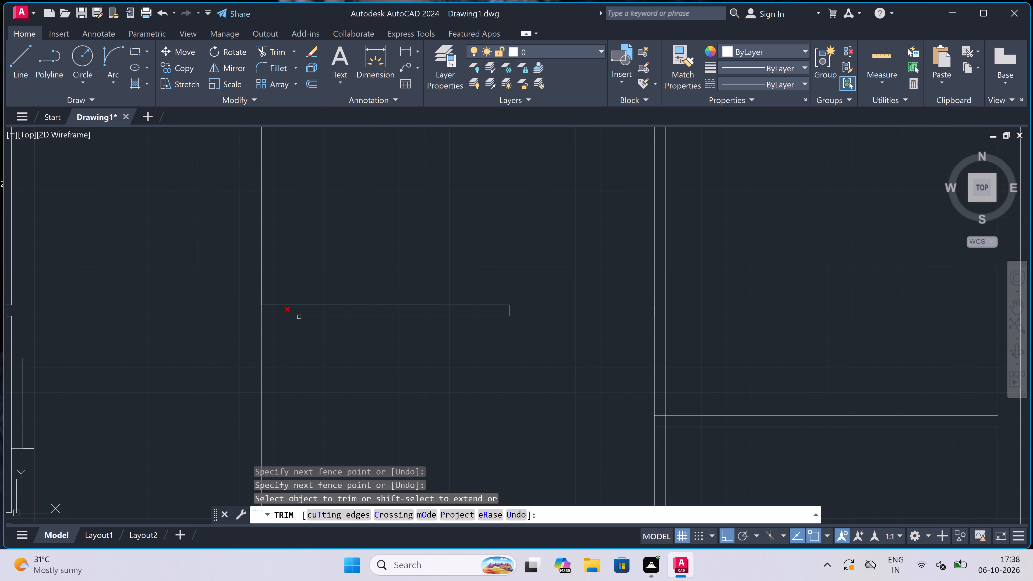
Trim the left outer wall's inner face between the two lines of the shortened horizontal wall to open the junction.
{"action": "scroll", "coordinate": [264, 312], "scroll_direction": "up", "scroll_amount": 4}
{"action": "left_click", "coordinate": [235, 309]}
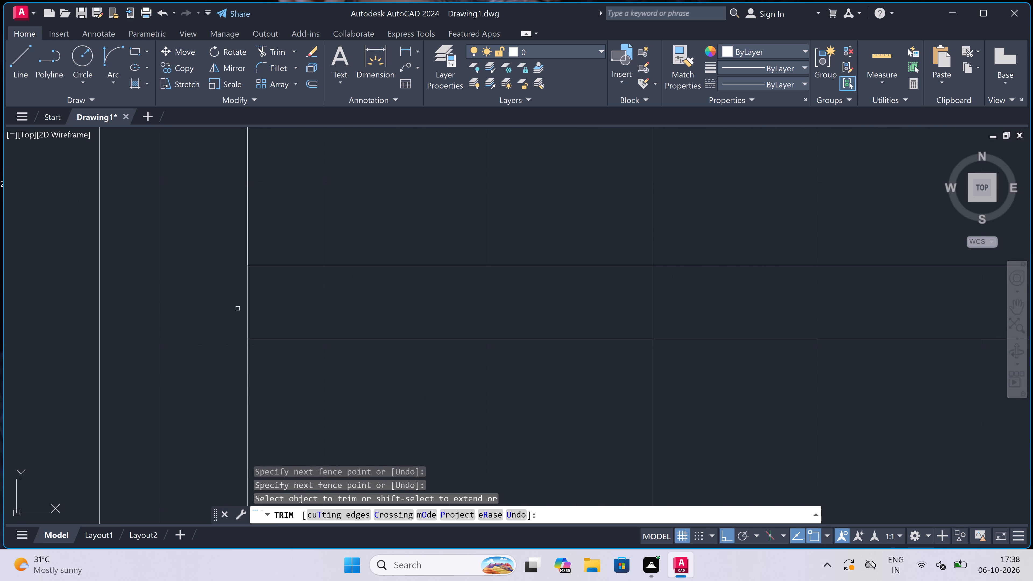
{"action": "left_click", "coordinate": [382, 308]}
{"action": "scroll", "coordinate": [383, 308], "scroll_direction": "down", "scroll_amount": 10}
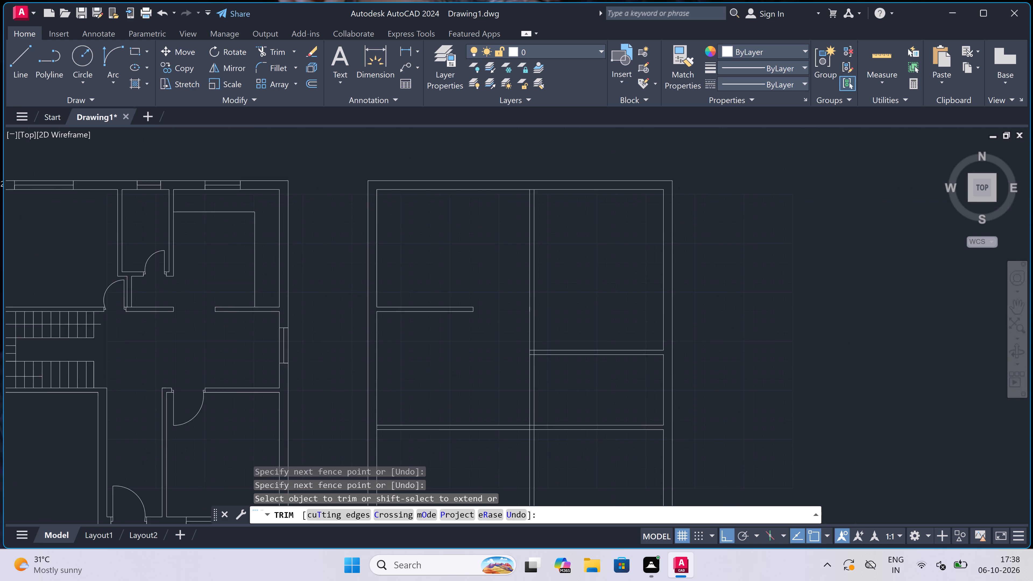
{"action": "scroll", "coordinate": [382, 286], "scroll_direction": "up", "scroll_amount": 2}
{"action": "scroll", "coordinate": [398, 256], "scroll_direction": "down", "scroll_amount": 4}
{"action": "scroll", "coordinate": [398, 245], "scroll_direction": "up", "scroll_amount": 4}
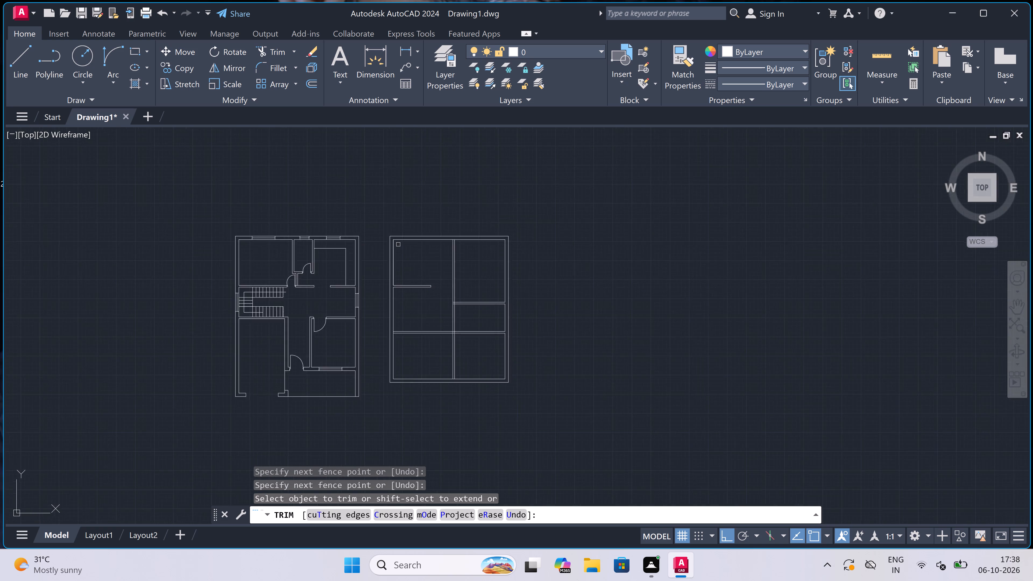
{"action": "scroll", "coordinate": [398, 245], "scroll_direction": "up", "scroll_amount": 1}
{"action": "scroll", "coordinate": [398, 245], "scroll_direction": "down", "scroll_amount": 2}
{"action": "scroll", "coordinate": [396, 311], "scroll_direction": "up", "scroll_amount": 1}
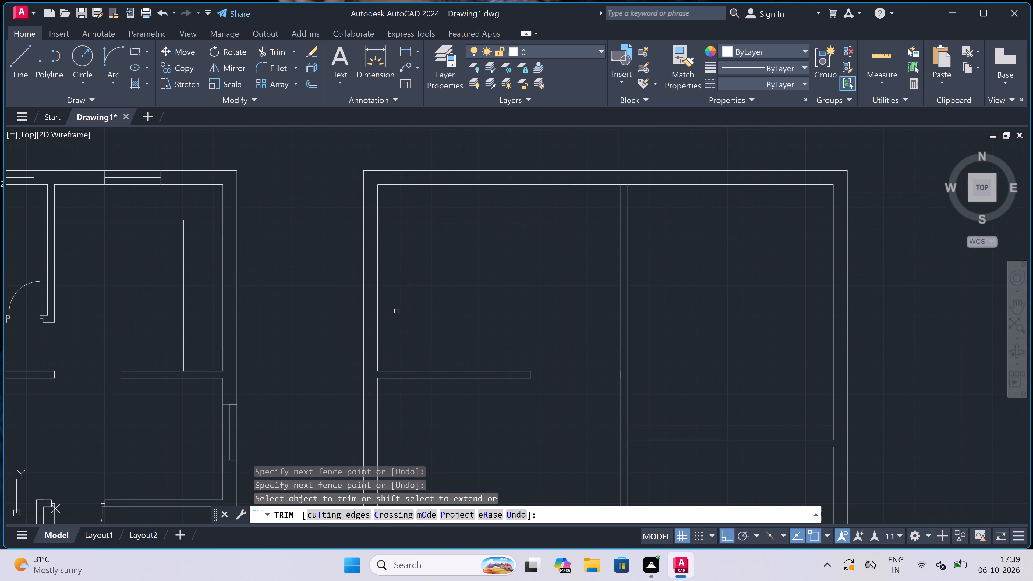
{"action": "key", "text": "Escape"}
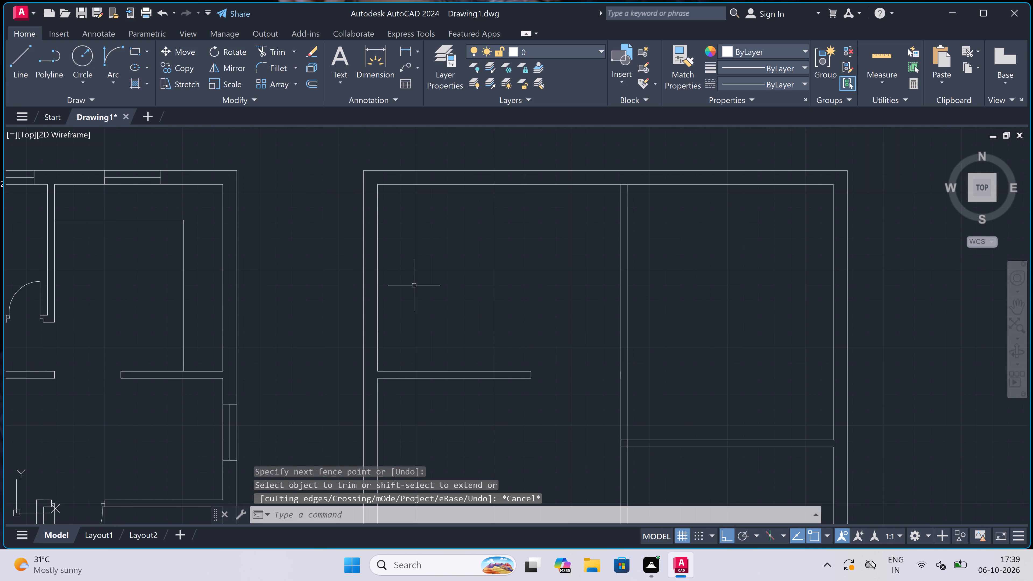
Draw a vertical line from the shortened wall's upper face, near its free end, up to the top wall's inner face.
{"action": "scroll", "coordinate": [496, 273], "scroll_direction": "up", "scroll_amount": 1}
{"action": "scroll", "coordinate": [496, 273], "scroll_direction": "down", "scroll_amount": 1}
{"action": "type", "text": "l"}
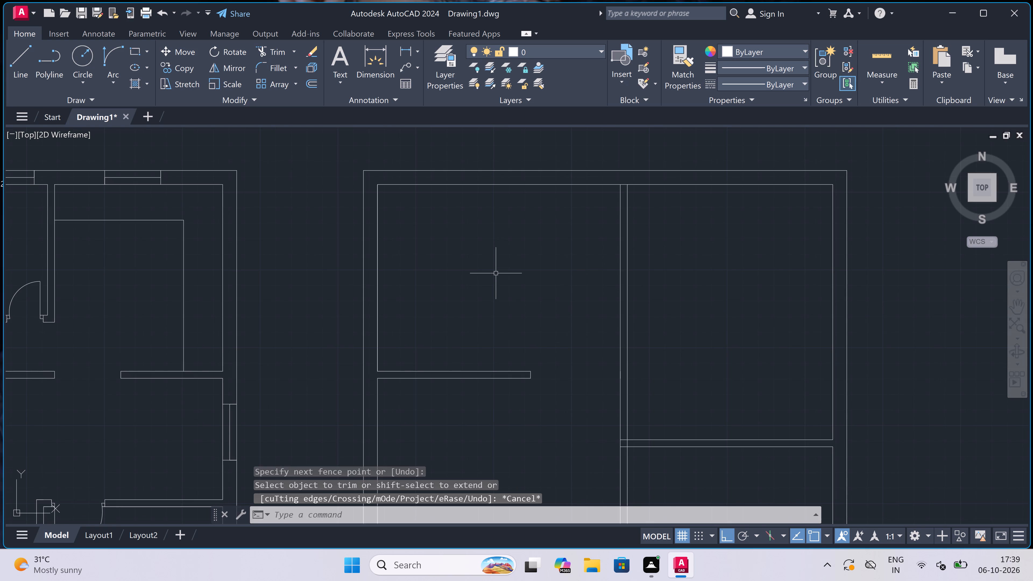
{"action": "key", "text": "space"}
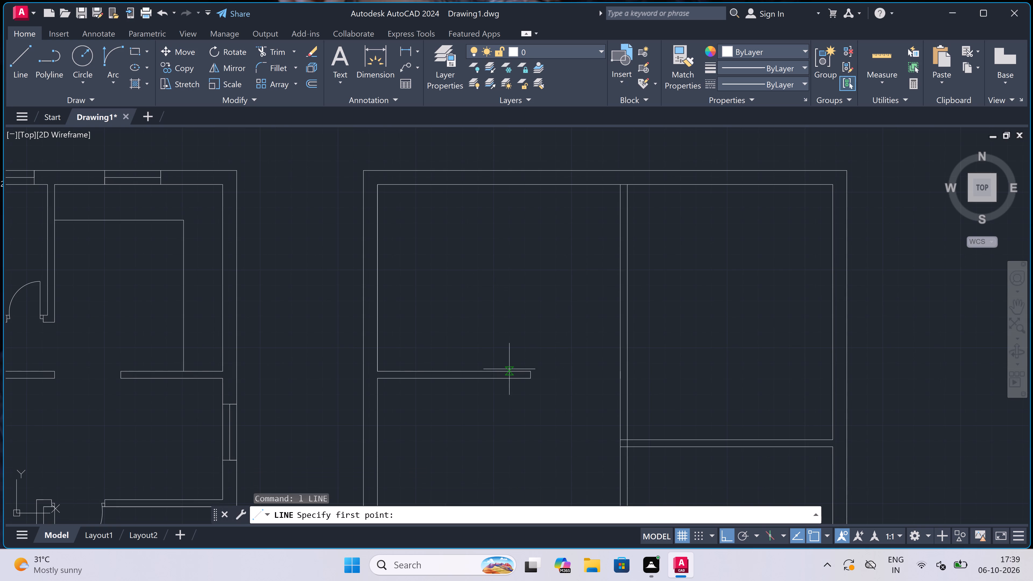
{"action": "left_click", "coordinate": [510, 369]}
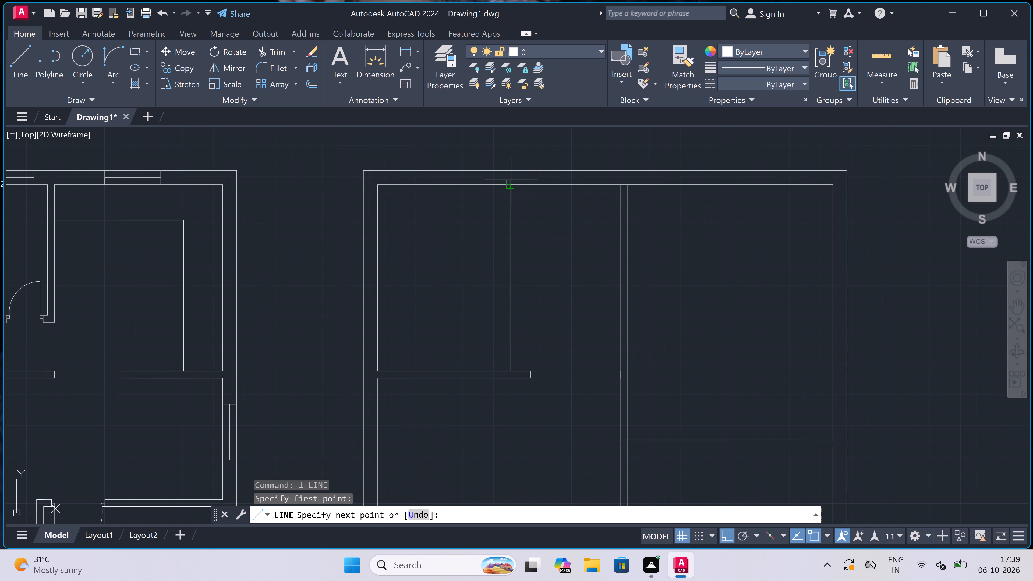
{"action": "double_click", "coordinate": [511, 181]}
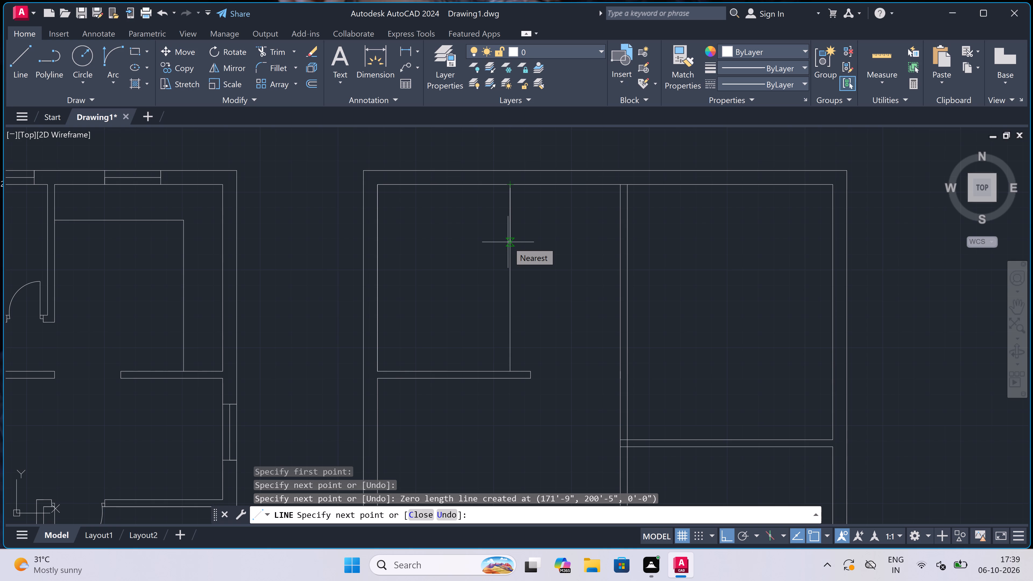
Draw two horizontal lines between the new vertical line and the left wall, 3' and 6' below the top wall's inner face.
{"action": "type", "text": "3'"}
{"action": "key", "text": "space"}
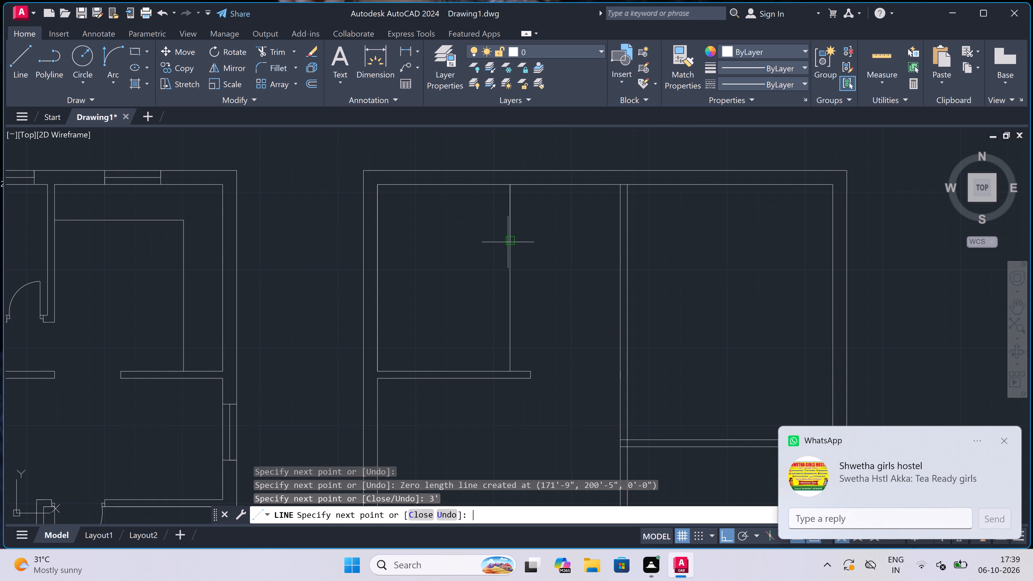
{"action": "left_click", "coordinate": [377, 241]}
{"action": "type", "text": "3'"}
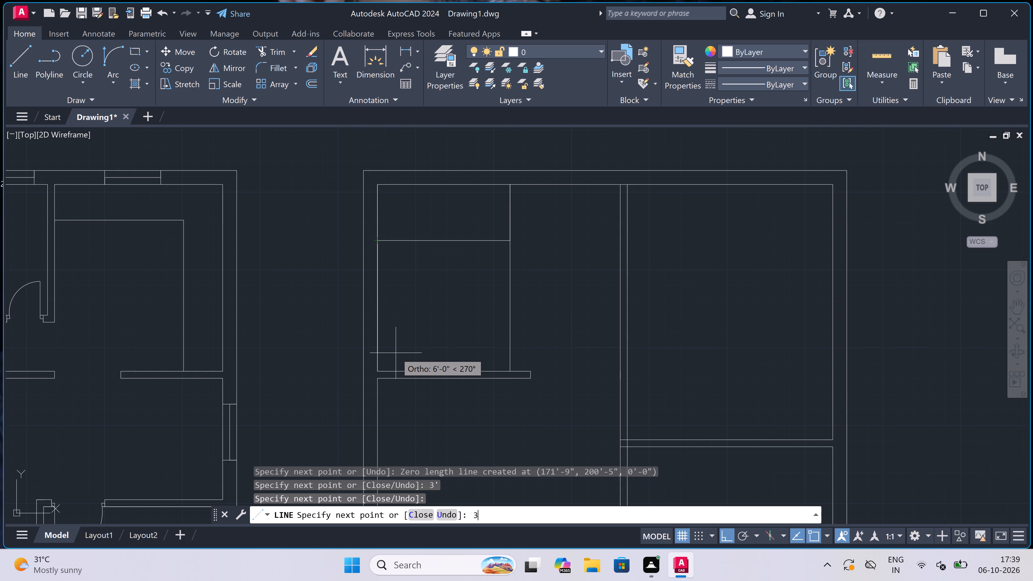
{"action": "key", "text": "space"}
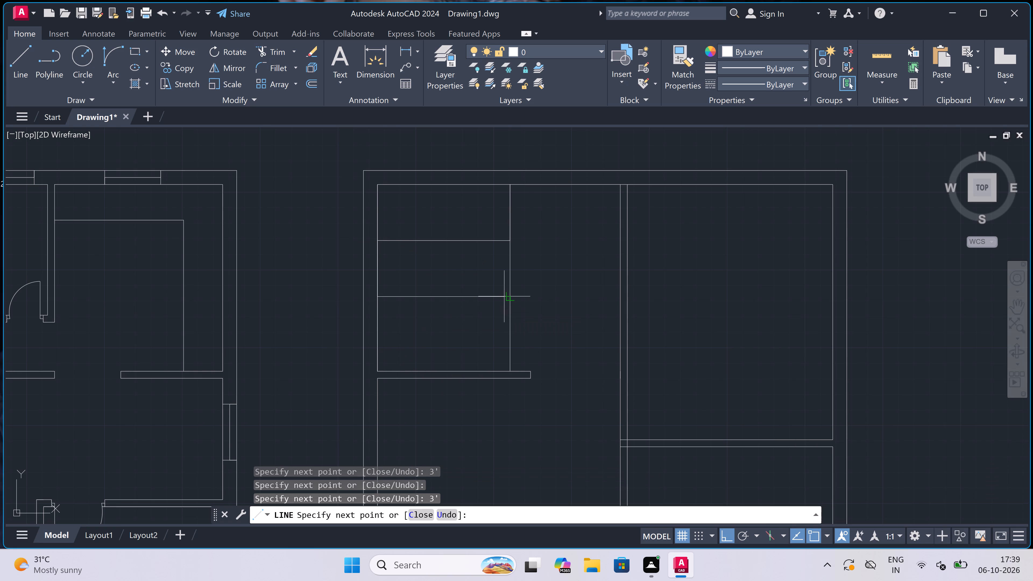
{"action": "left_click", "coordinate": [508, 296]}
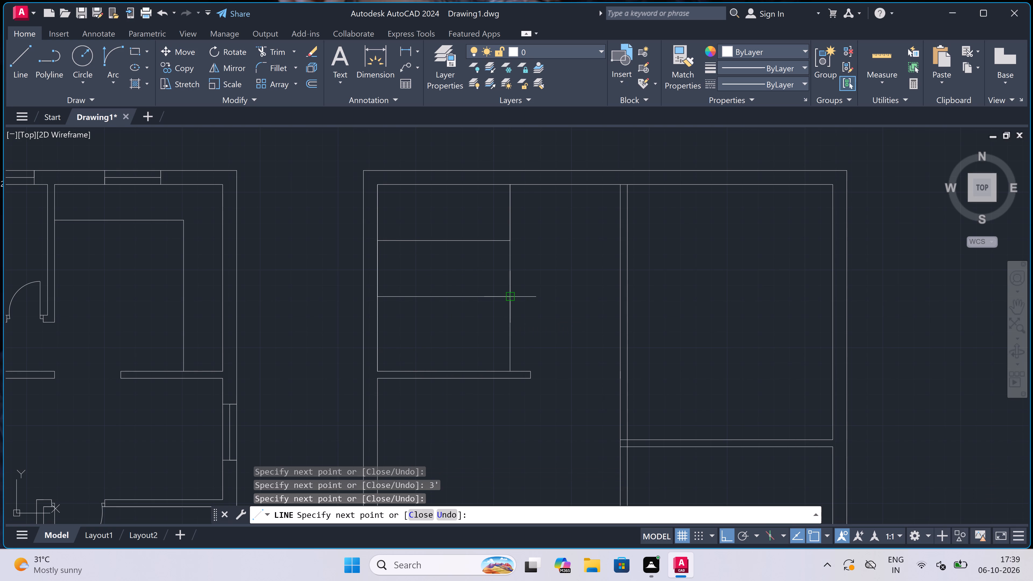
{"action": "key", "text": "Escape"}
Move the two horizontal lines together a short distance straight down along the left wall's inner face.
{"action": "left_click_drag", "start_coordinate": [500, 228], "coordinate": [496, 238]}
{"action": "left_click", "coordinate": [435, 346]}
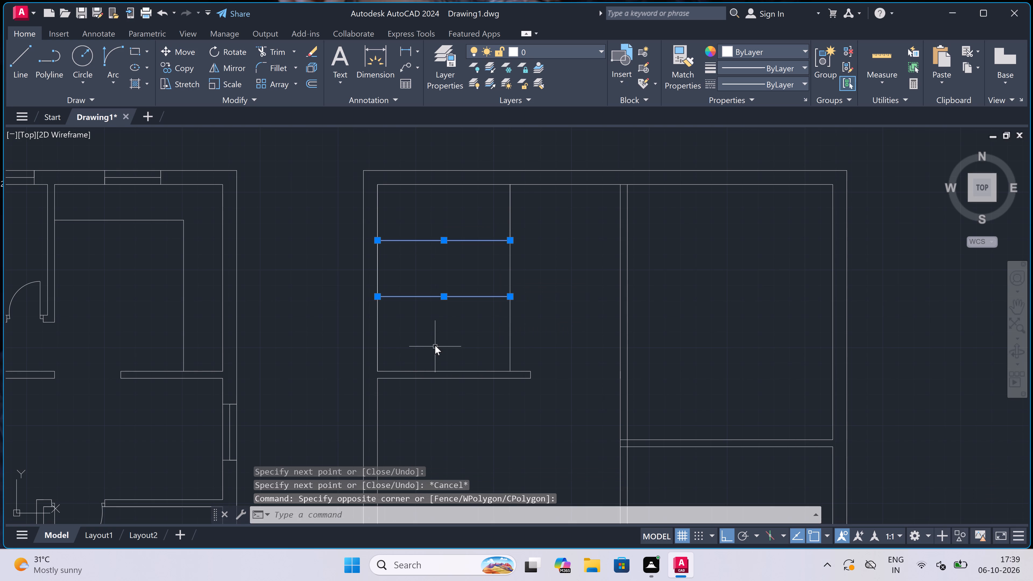
{"action": "left_click", "coordinate": [183, 51]}
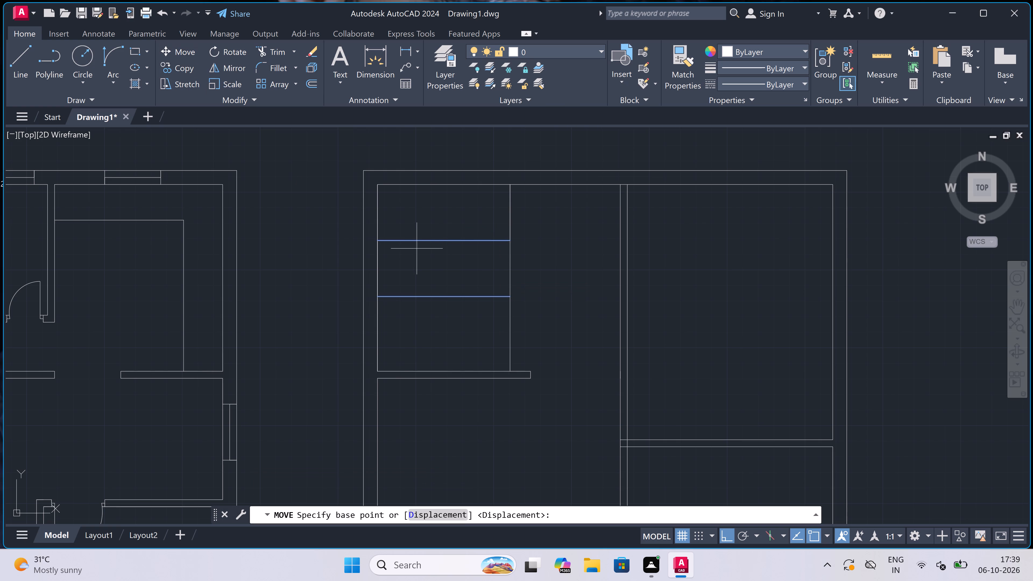
{"action": "left_click", "coordinate": [378, 242]}
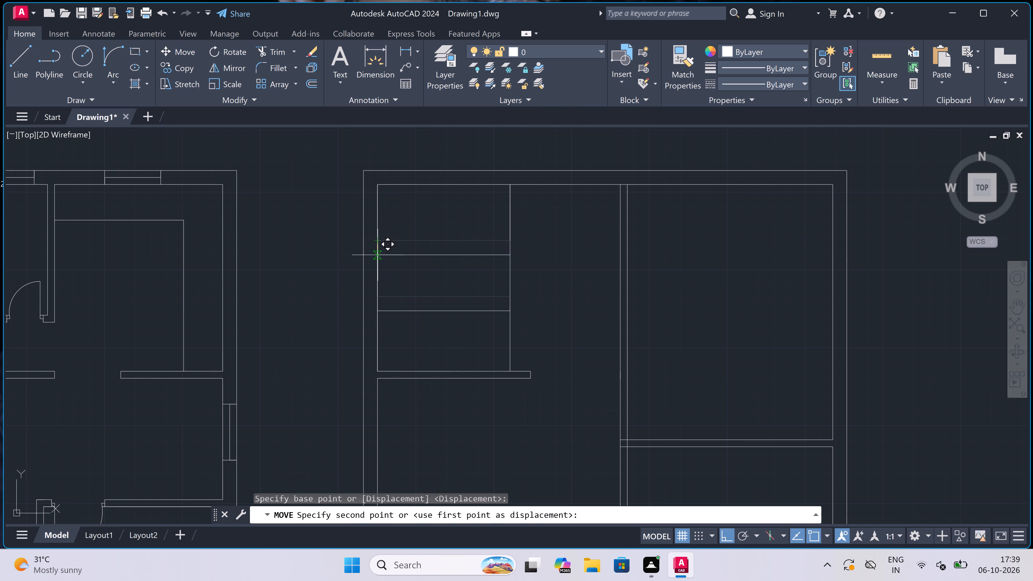
{"action": "left_click", "coordinate": [379, 253]}
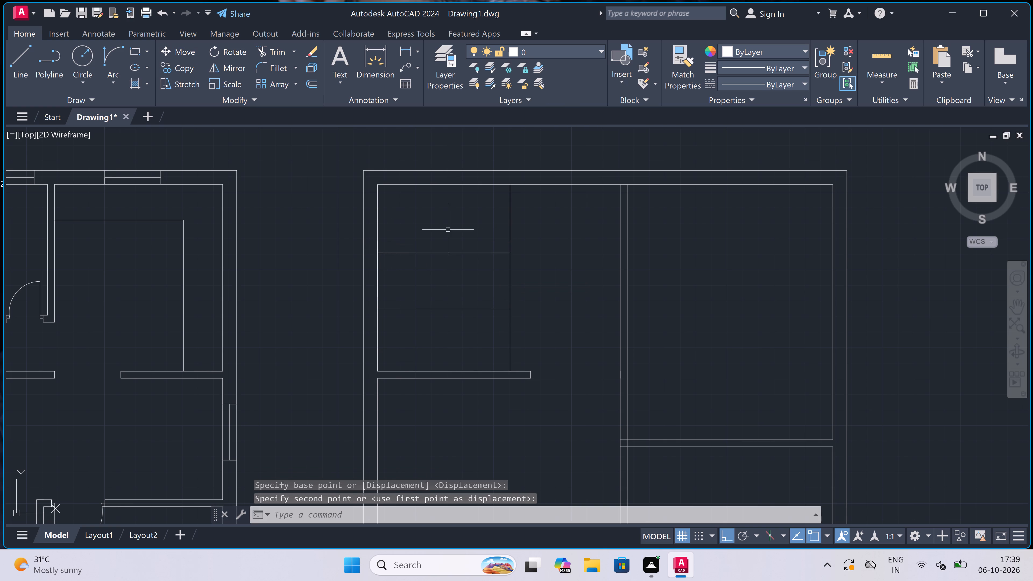
Draw a vertical line 3' from the left wall's inner face, from the short horizontal wall's upper face to the top wall's inner face.
{"action": "scroll", "coordinate": [505, 173], "scroll_direction": "up", "scroll_amount": 5}
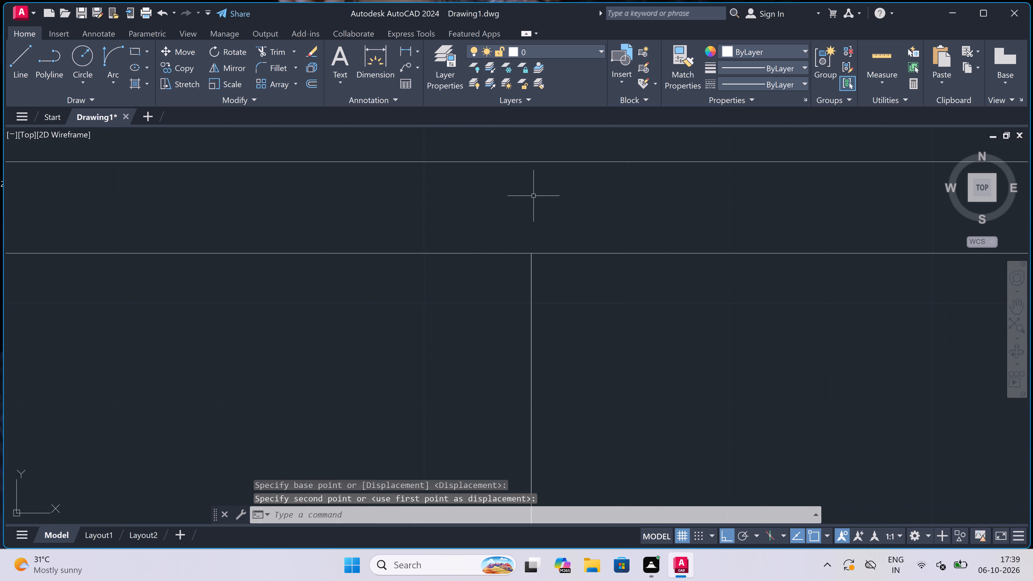
{"action": "scroll", "coordinate": [532, 258], "scroll_direction": "up", "scroll_amount": 5}
{"action": "scroll", "coordinate": [532, 259], "scroll_direction": "down", "scroll_amount": 6}
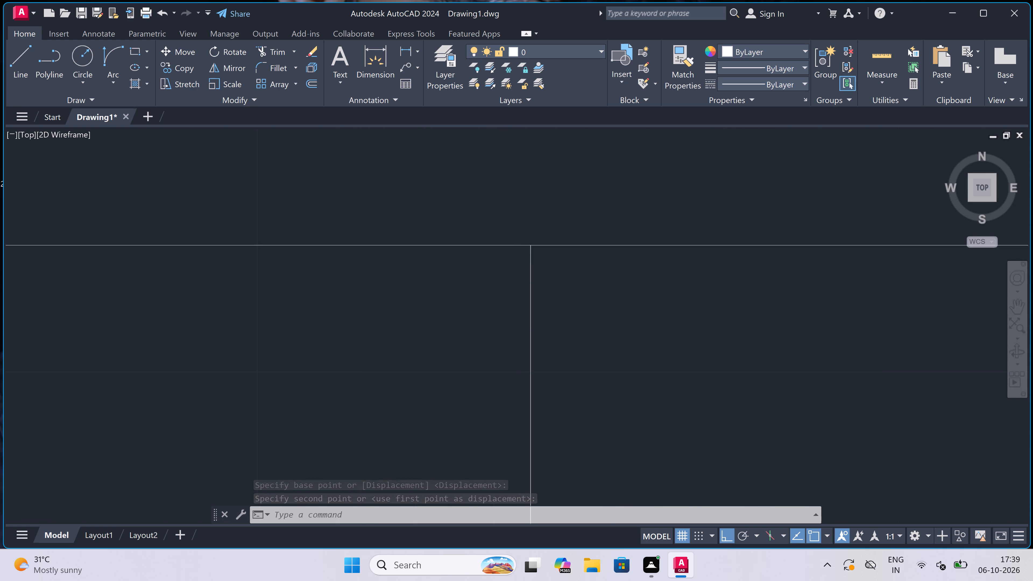
{"action": "scroll", "coordinate": [529, 257], "scroll_direction": "down", "scroll_amount": 3}
{"action": "scroll", "coordinate": [505, 268], "scroll_direction": "down", "scroll_amount": 4}
{"action": "scroll", "coordinate": [479, 304], "scroll_direction": "up", "scroll_amount": 4}
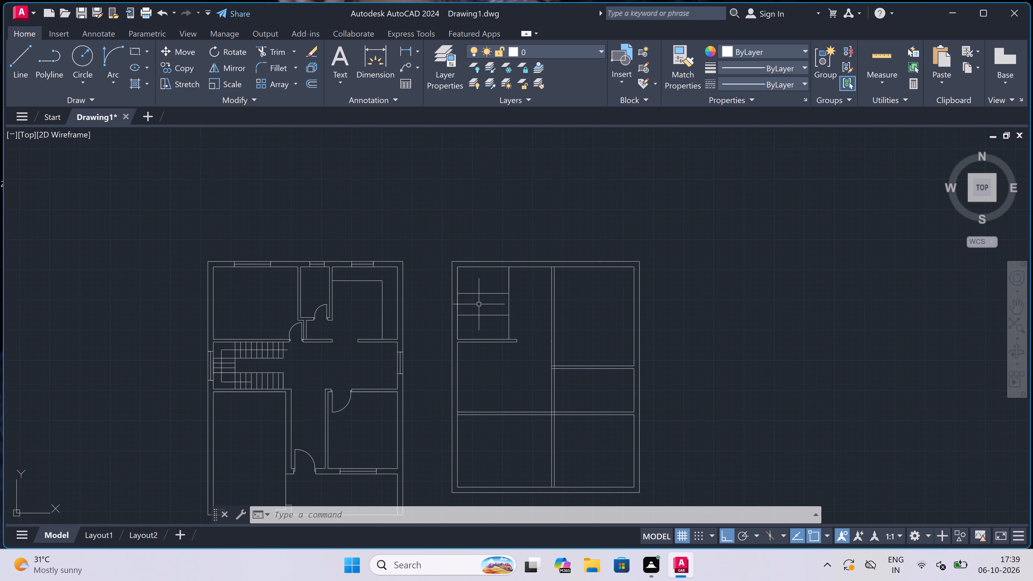
{"action": "scroll", "coordinate": [477, 298], "scroll_direction": "down", "scroll_amount": 4}
{"action": "scroll", "coordinate": [476, 265], "scroll_direction": "up", "scroll_amount": 2}
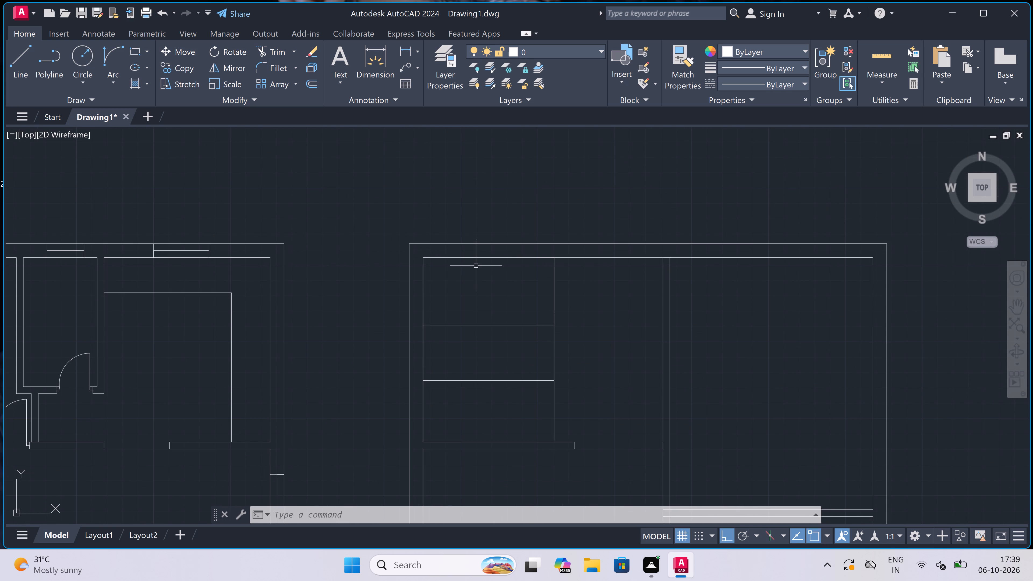
{"action": "key", "text": "l"}
{"action": "key", "text": "space"}
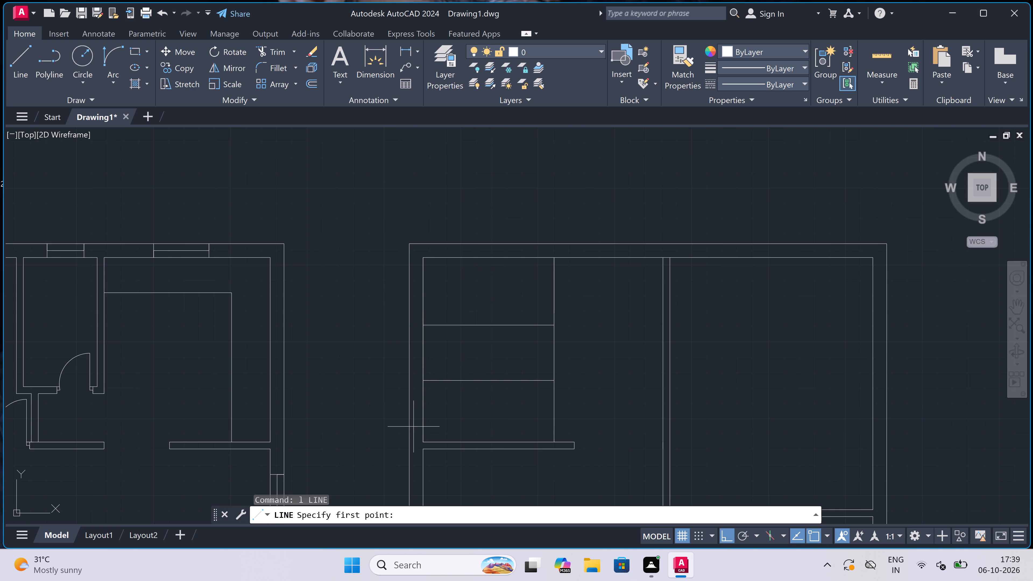
{"action": "left_click", "coordinate": [422, 440]}
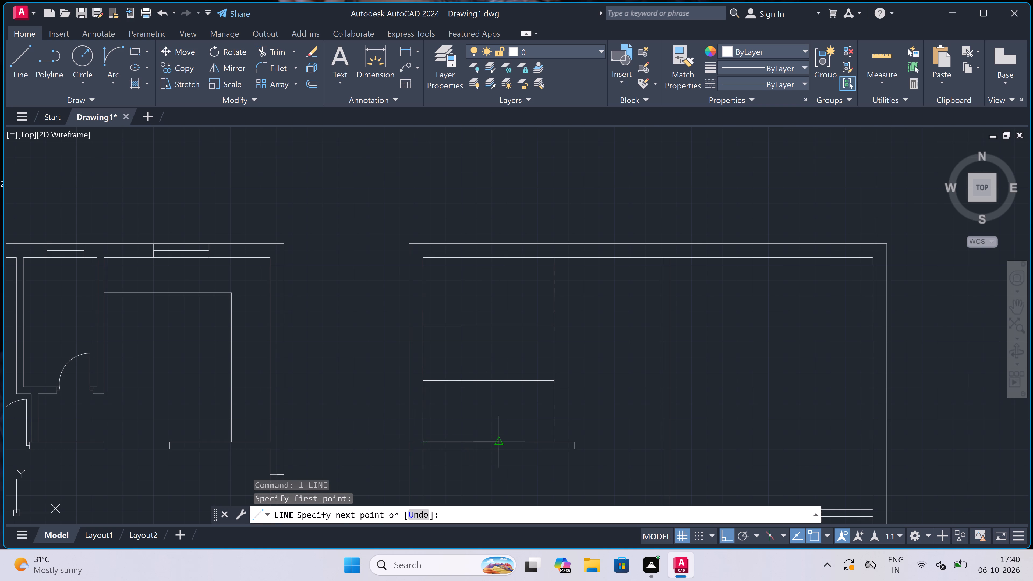
{"action": "key", "text": "3"}
{"action": "key", "text": "apostrophe"}
{"action": "key", "text": "space"}
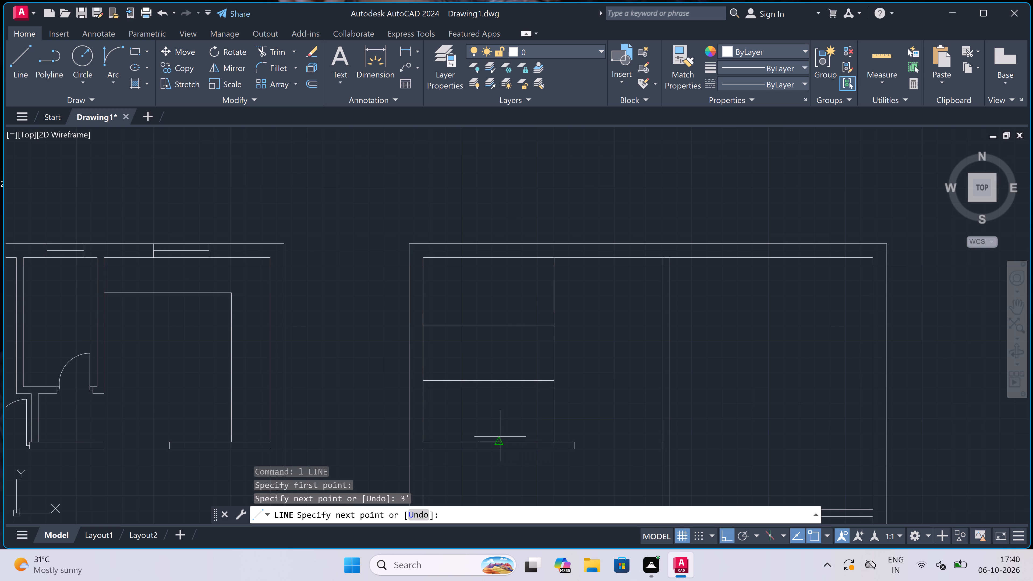
{"action": "double_click", "coordinate": [481, 258]}
{"action": "key", "text": "Escape"}
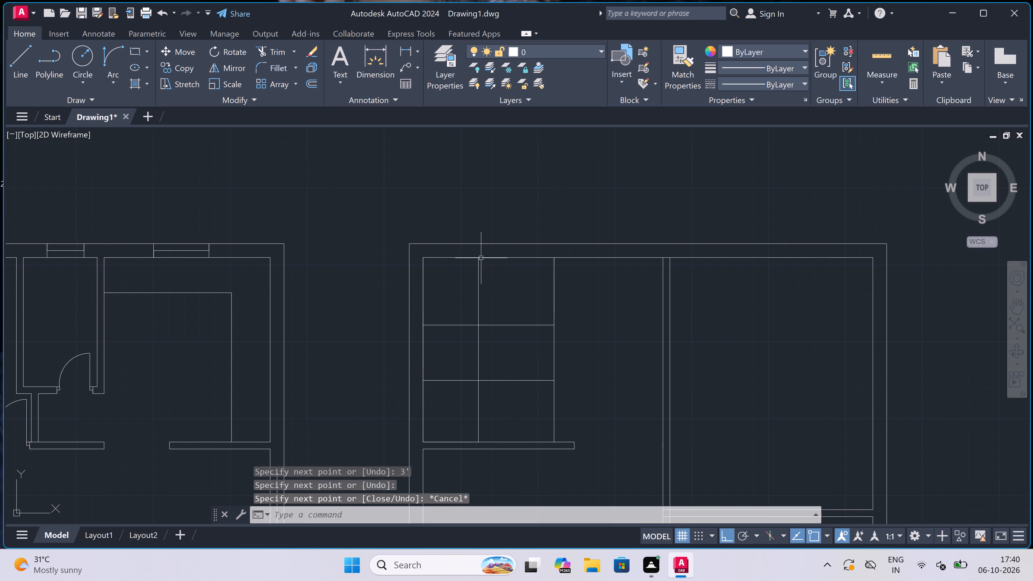
Offset the new vertical line six times at 9" spacing away from the left wall to form the stair treads.
{"action": "key", "text": "o"}
{"action": "key", "text": "space"}
{"action": "left_click_drag", "start_coordinate": [477, 285], "coordinate": [479, 286]}
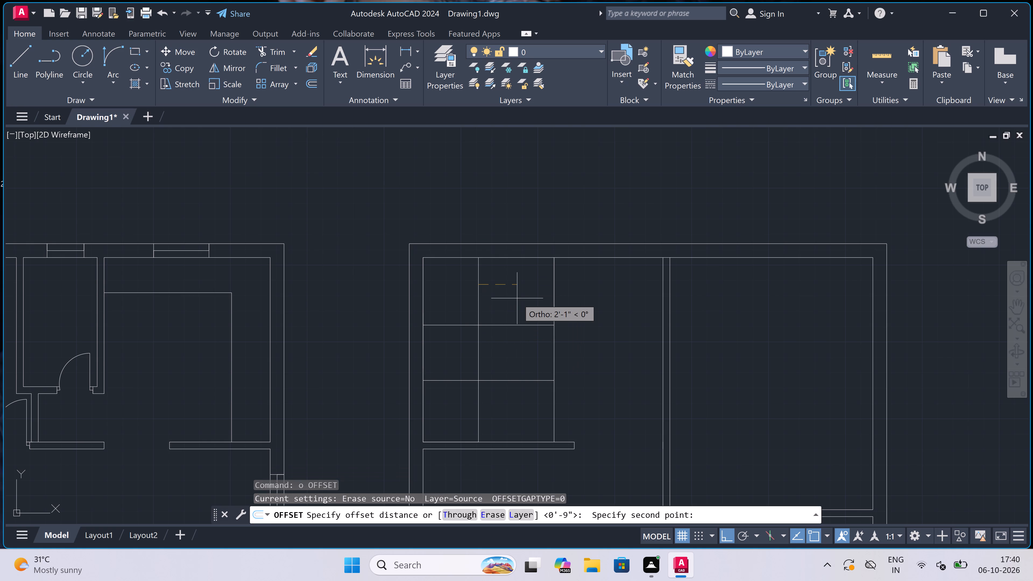
{"action": "type", "text": "9\""}
{"action": "key", "text": "space"}
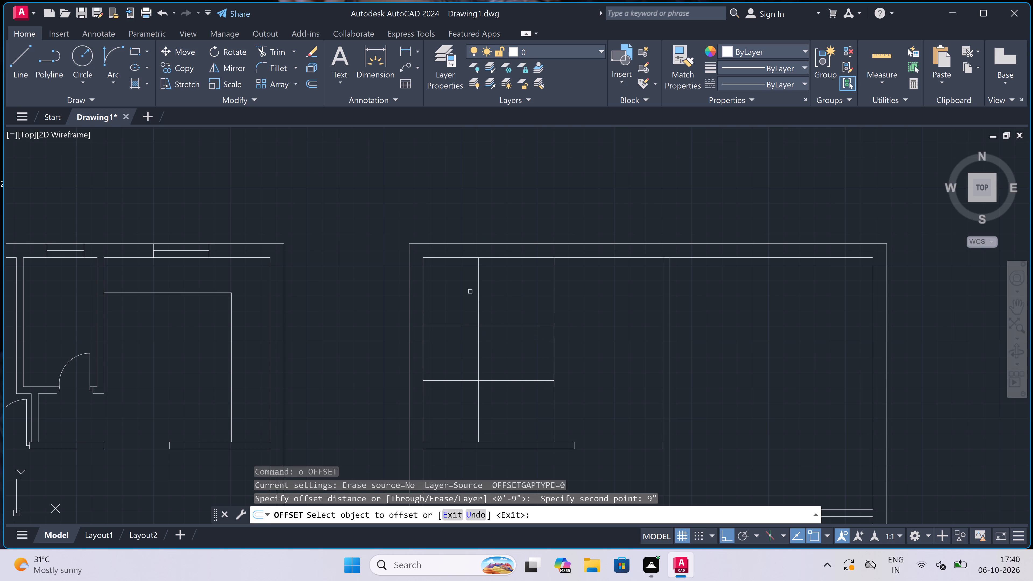
{"action": "left_click_drag", "start_coordinate": [478, 288], "coordinate": [481, 288]}
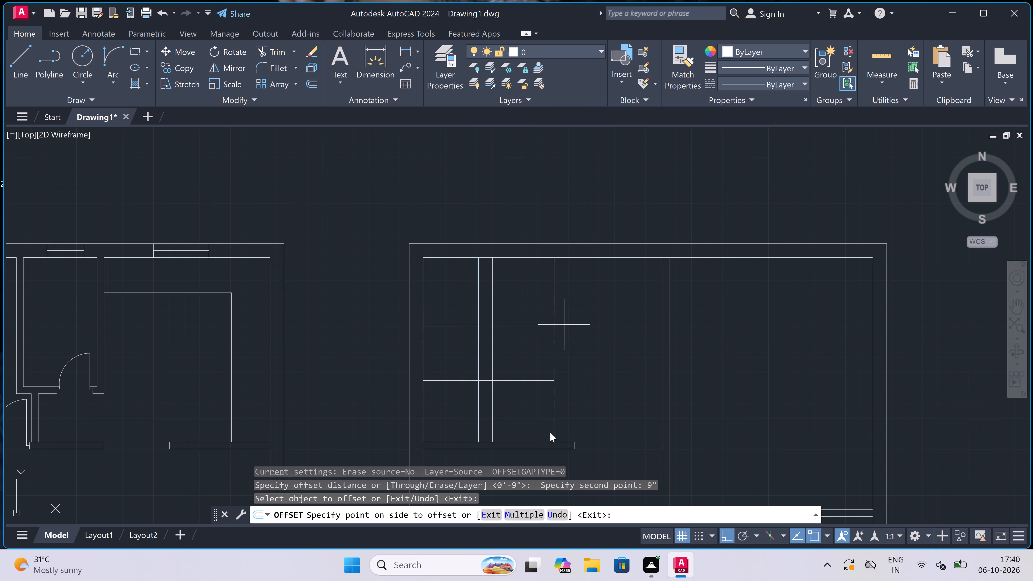
{"action": "left_click", "coordinate": [521, 515]}
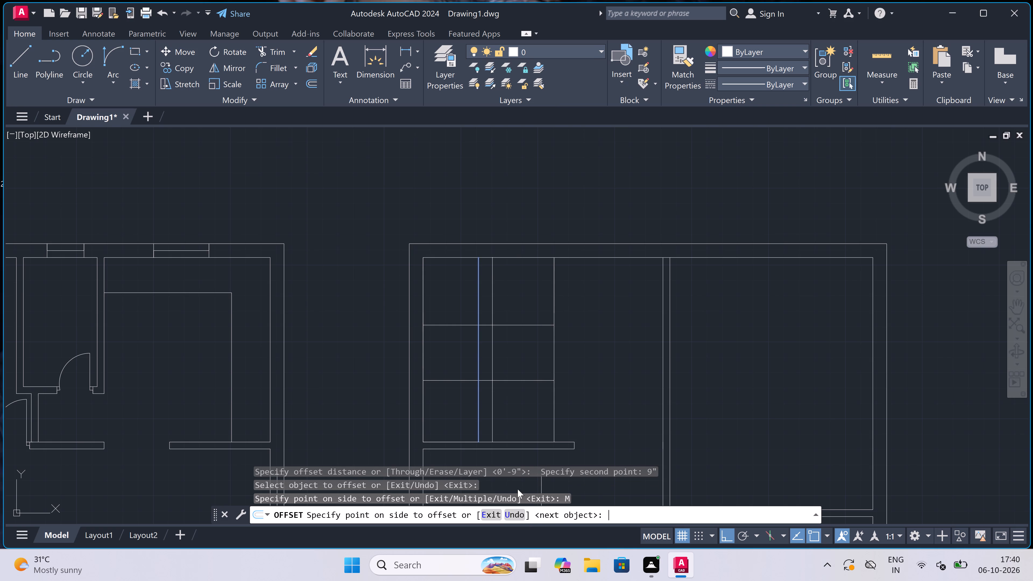
{"action": "double_click", "coordinate": [524, 277]}
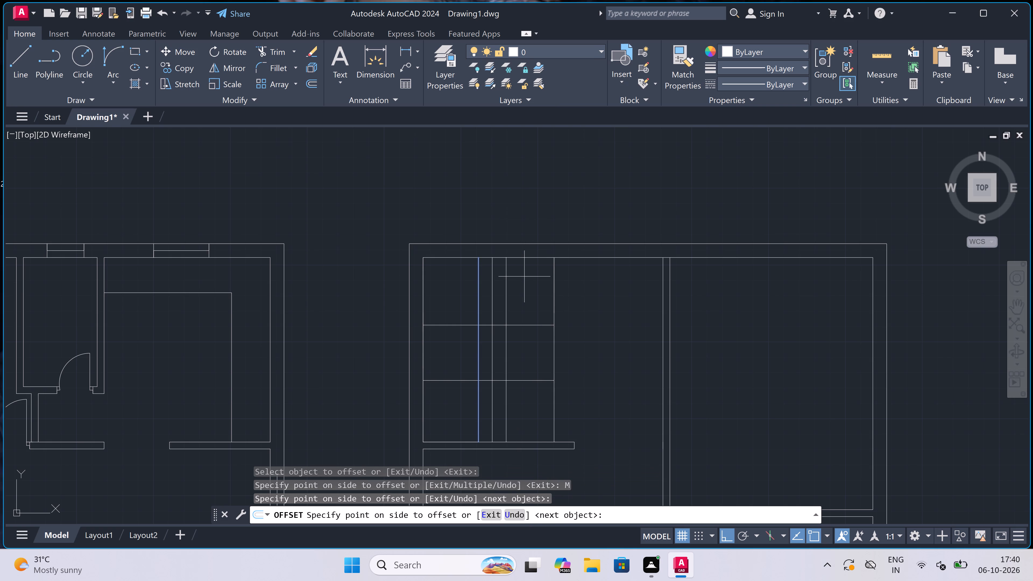
{"action": "left_click", "coordinate": [529, 274]}
{"action": "left_click", "coordinate": [529, 274]}
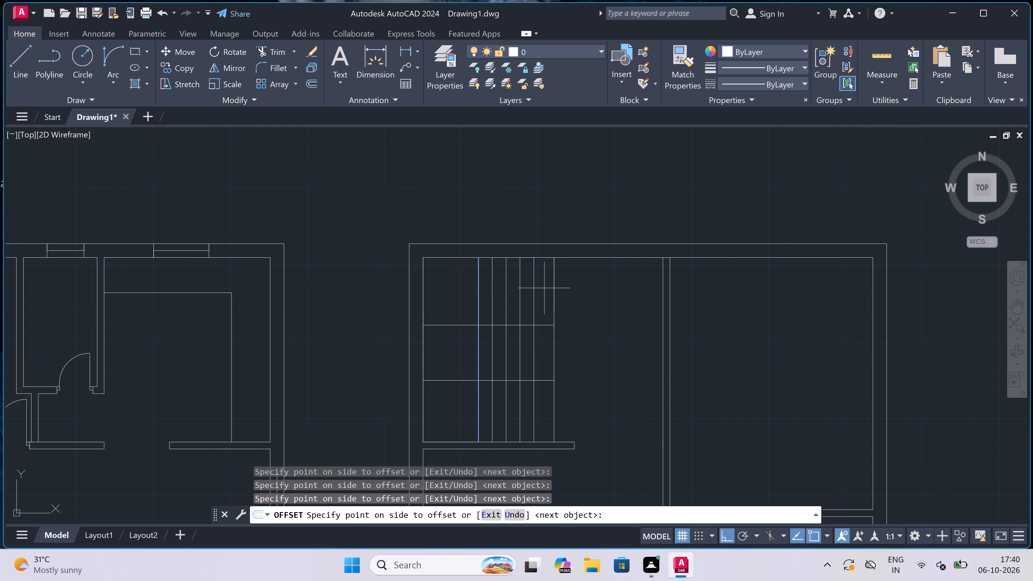
{"action": "double_click", "coordinate": [547, 285]}
{"action": "left_click", "coordinate": [565, 282]}
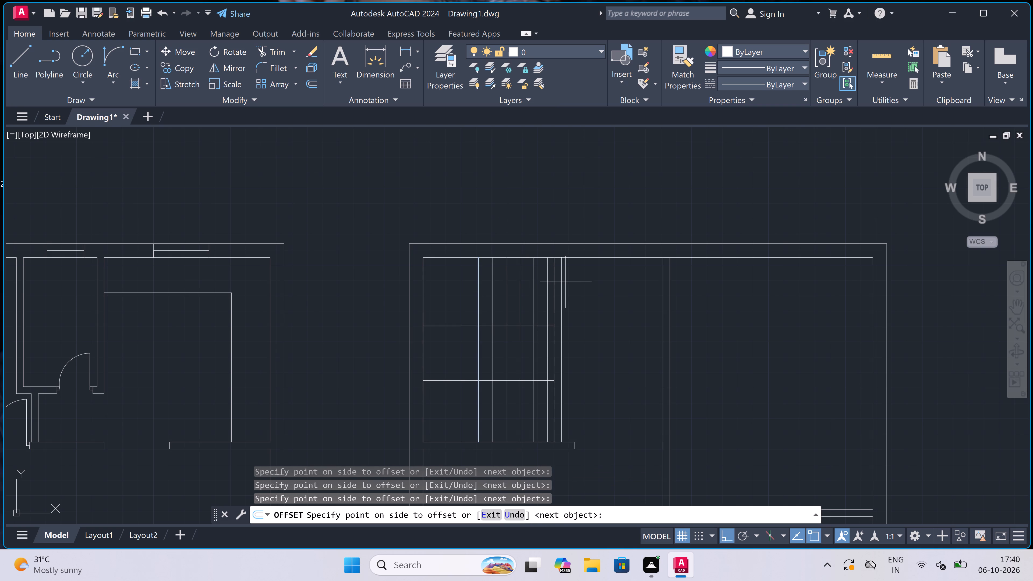
{"action": "left_click", "coordinate": [566, 282]}
{"action": "key", "text": "Escape"}
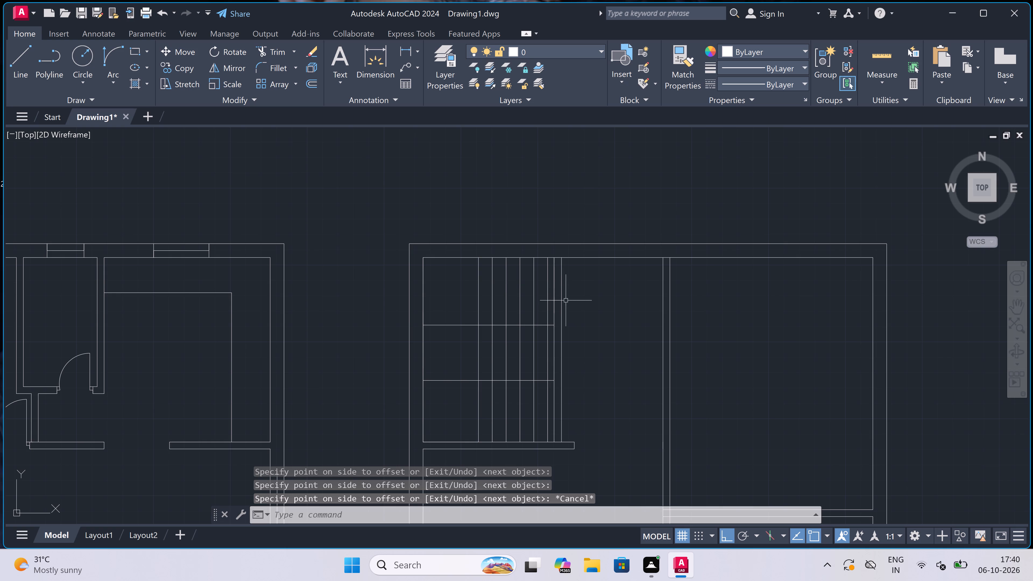
Delete both pieces of the old vertical boundary line lying between the last two 9" tread lines.
{"action": "scroll", "coordinate": [555, 331], "scroll_direction": "up", "scroll_amount": 3}
{"action": "left_click", "coordinate": [553, 326]}
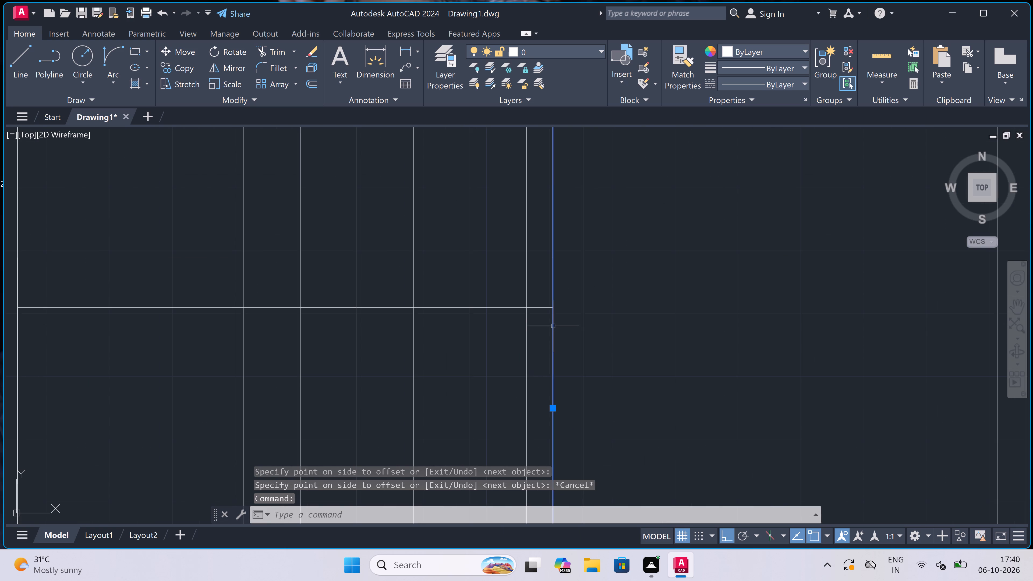
{"action": "key", "text": "Delete"}
{"action": "scroll", "coordinate": [546, 254], "scroll_direction": "down", "scroll_amount": 4}
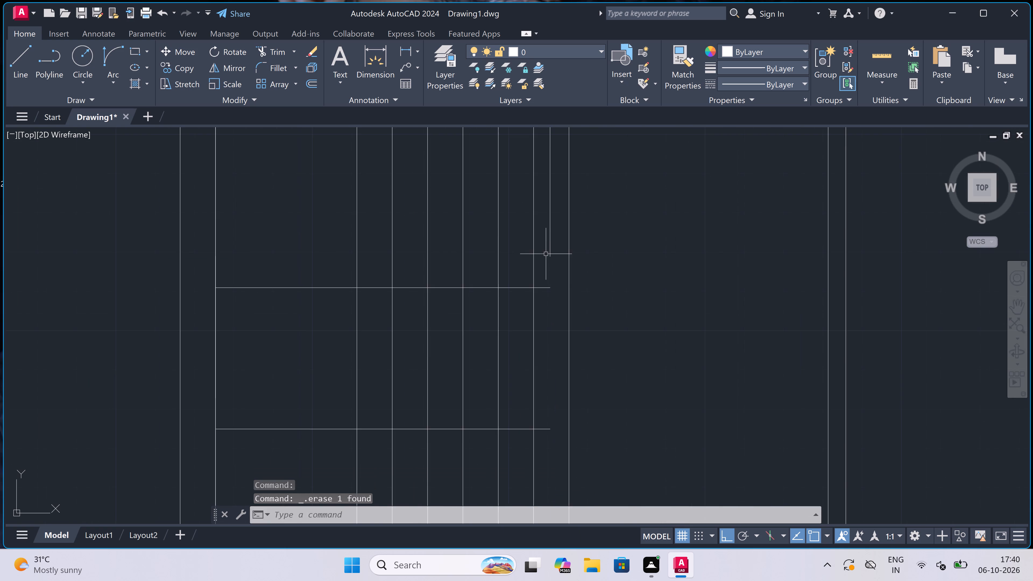
{"action": "left_click", "coordinate": [548, 242]}
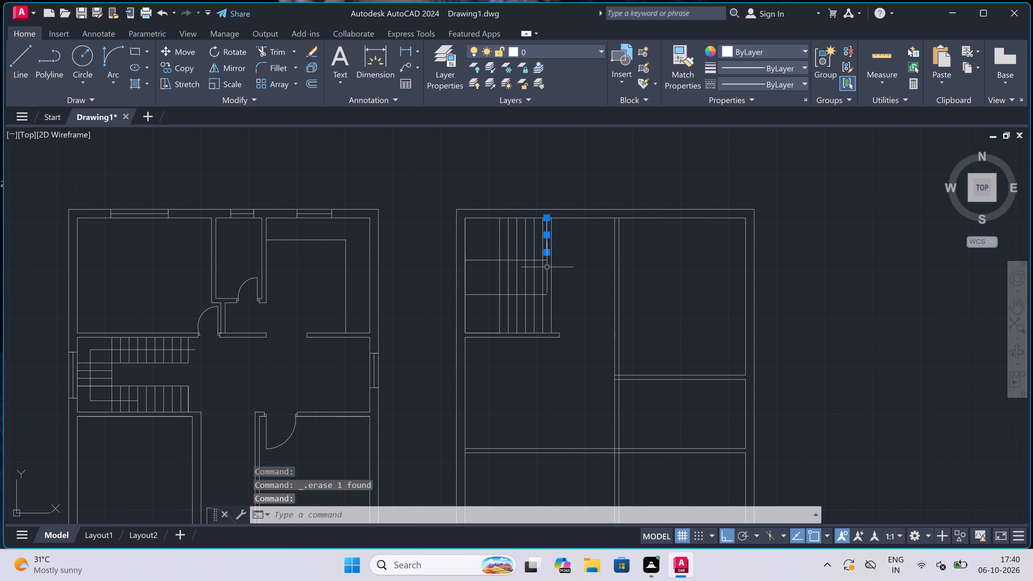
{"action": "key", "text": "Delete"}
Extend the two horizontal stair lines to the outermost tread line.
{"action": "scroll", "coordinate": [544, 303], "scroll_direction": "up", "scroll_amount": 1}
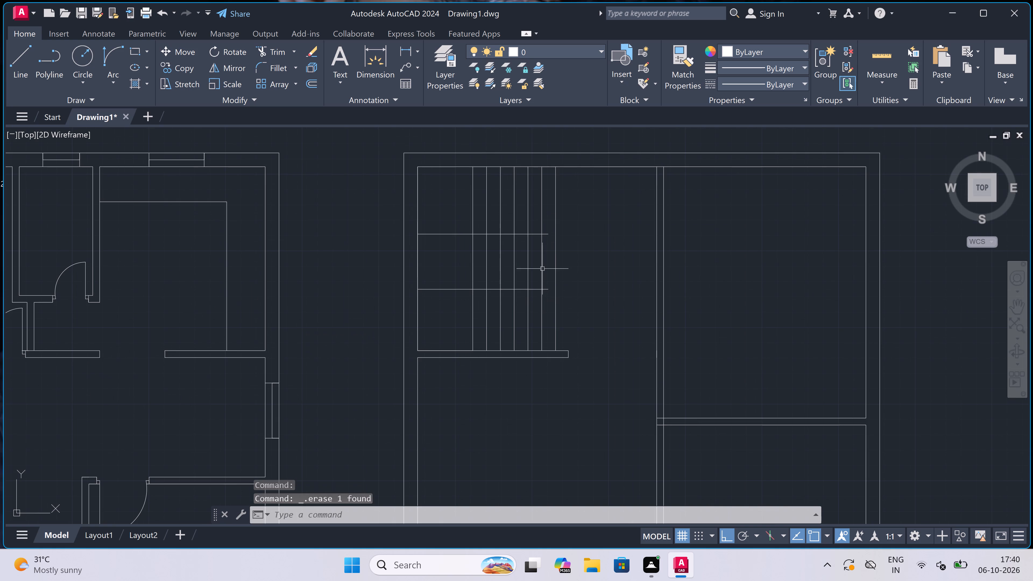
{"action": "scroll", "coordinate": [548, 216], "scroll_direction": "up", "scroll_amount": 1}
{"action": "scroll", "coordinate": [551, 244], "scroll_direction": "up", "scroll_amount": 1}
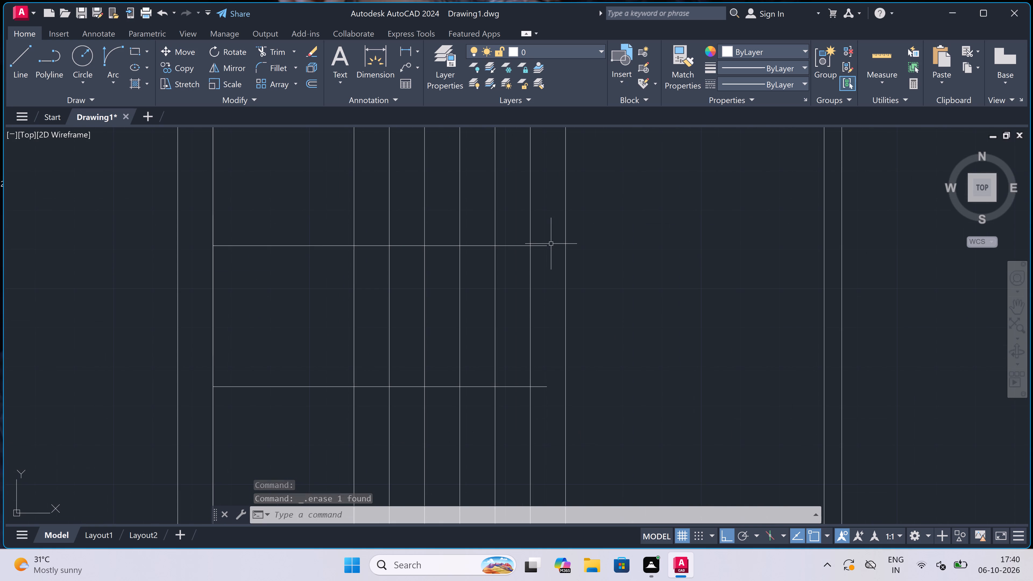
{"action": "type", "text": "ex"}
{"action": "key", "text": "space"}
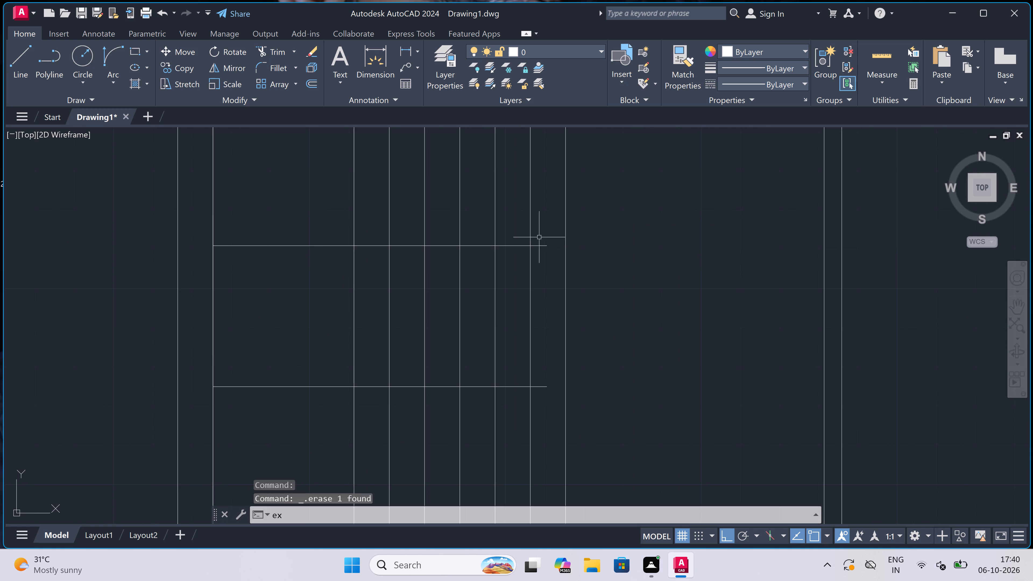
{"action": "left_click", "coordinate": [523, 232]}
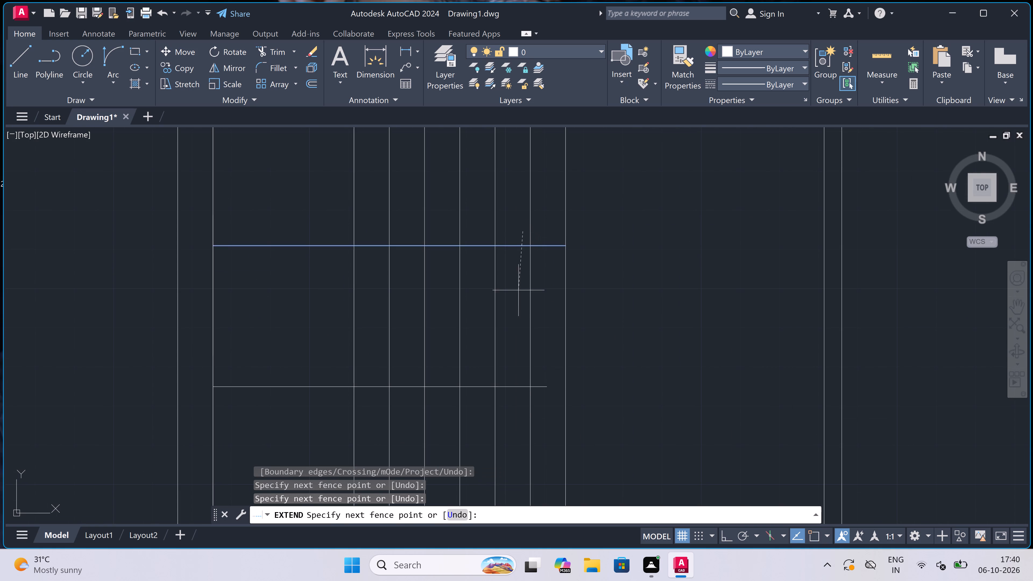
{"action": "left_click", "coordinate": [507, 436]}
{"action": "key", "text": "Escape"}
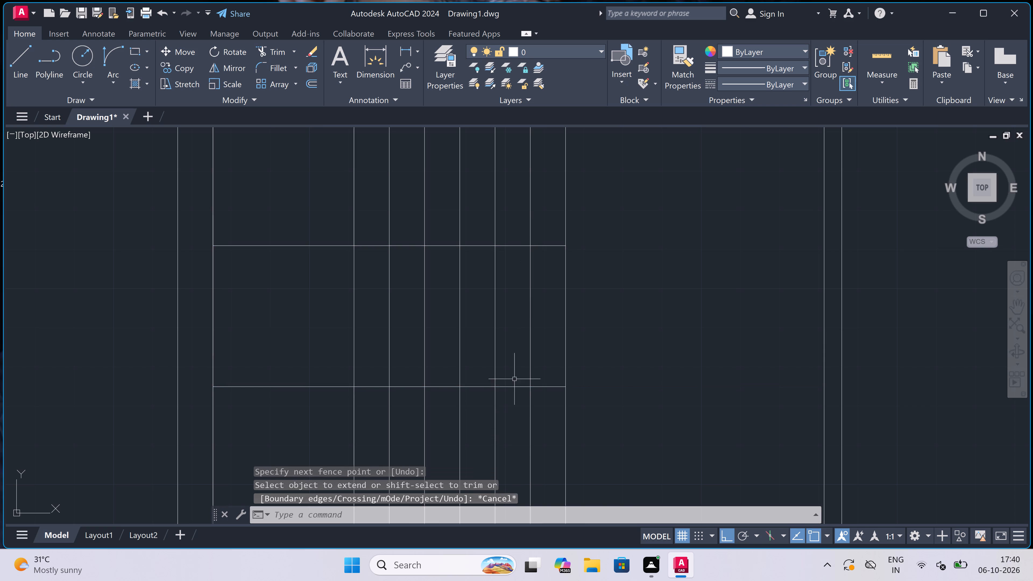
Draw three horizontal tread lines at 9" spacing between the two horizontal stair lines, from the left wall's inner face to the first vertical tread line.
{"action": "scroll", "coordinate": [514, 379], "scroll_direction": "down", "scroll_amount": 5}
{"action": "scroll", "coordinate": [460, 370], "scroll_direction": "up", "scroll_amount": 3}
{"action": "scroll", "coordinate": [466, 370], "scroll_direction": "down", "scroll_amount": 2}
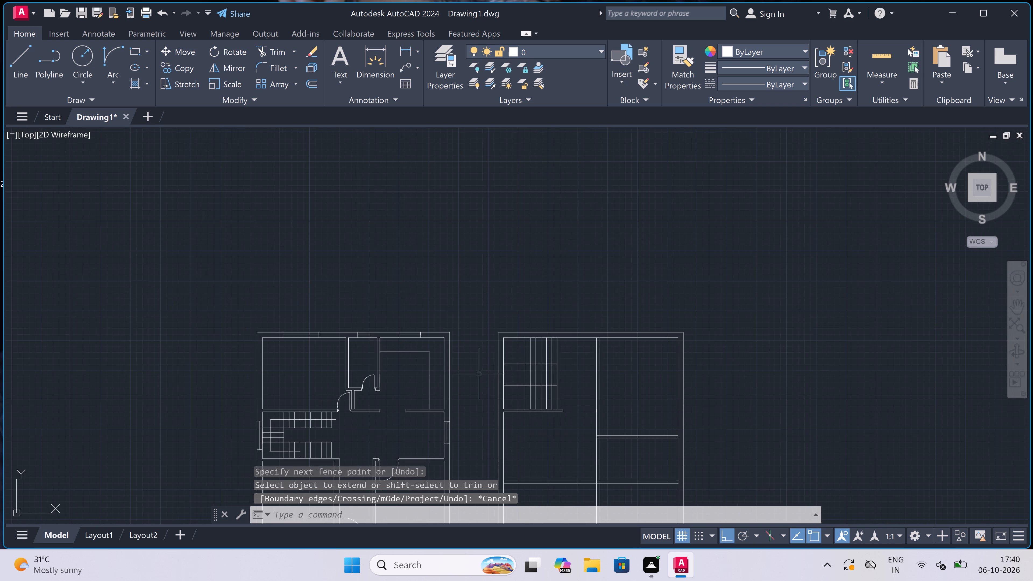
{"action": "scroll", "coordinate": [516, 371], "scroll_direction": "up", "scroll_amount": 4}
{"action": "scroll", "coordinate": [516, 371], "scroll_direction": "down", "scroll_amount": 1}
{"action": "scroll", "coordinate": [505, 427], "scroll_direction": "up", "scroll_amount": 1}
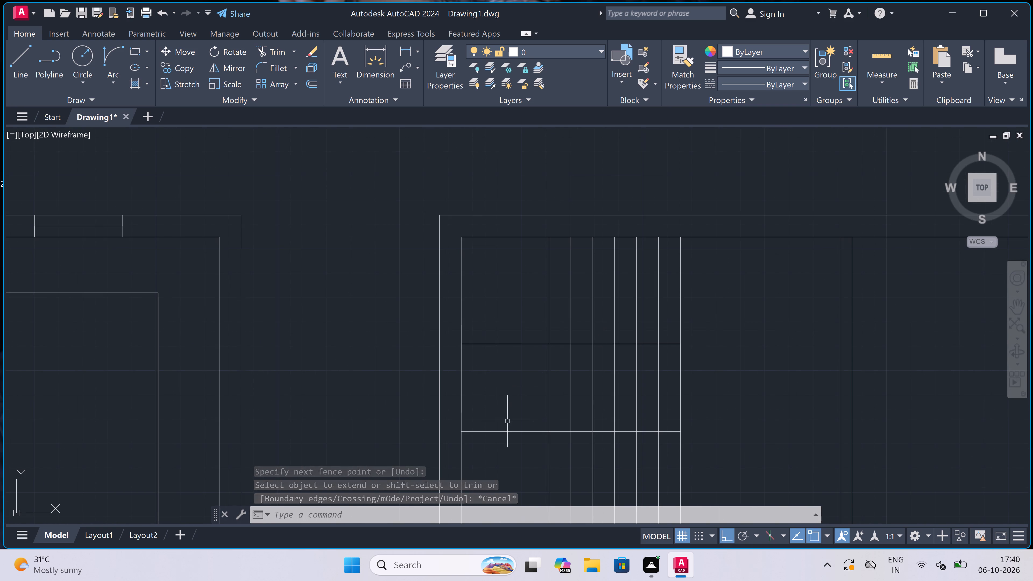
{"action": "key", "text": "l"}
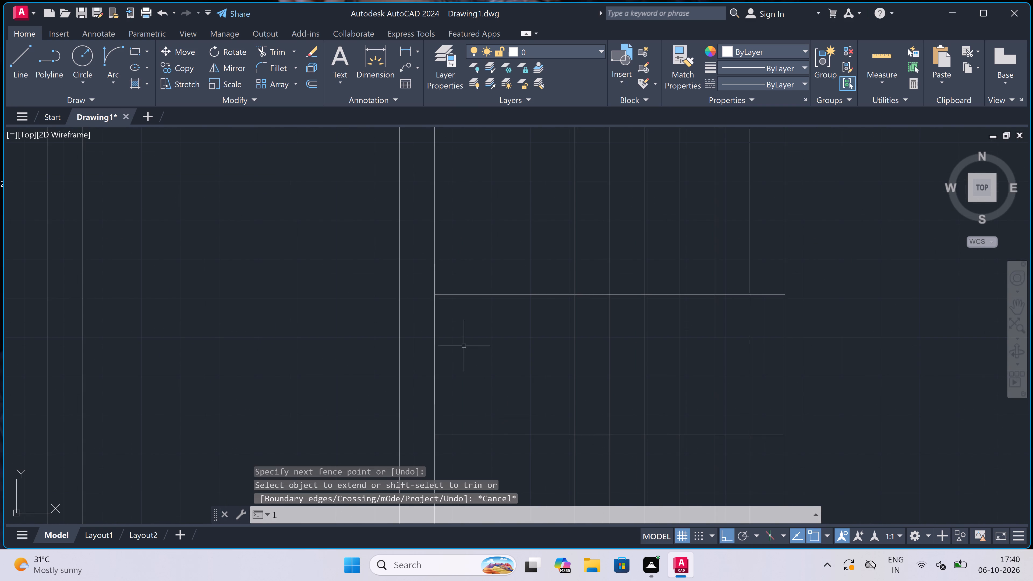
{"action": "key", "text": "space"}
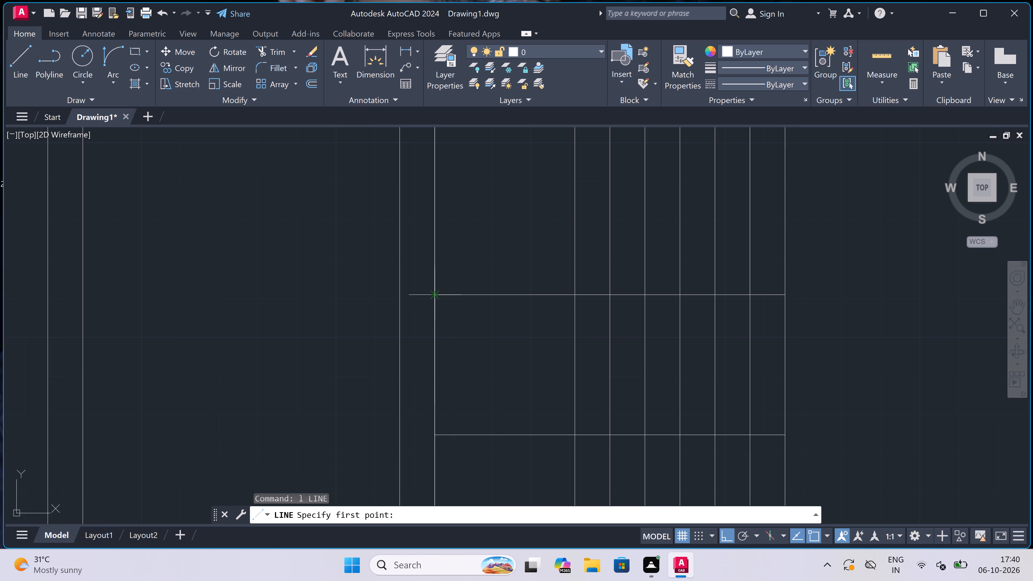
{"action": "left_click", "coordinate": [434, 295]}
{"action": "type", "text": "9\""}
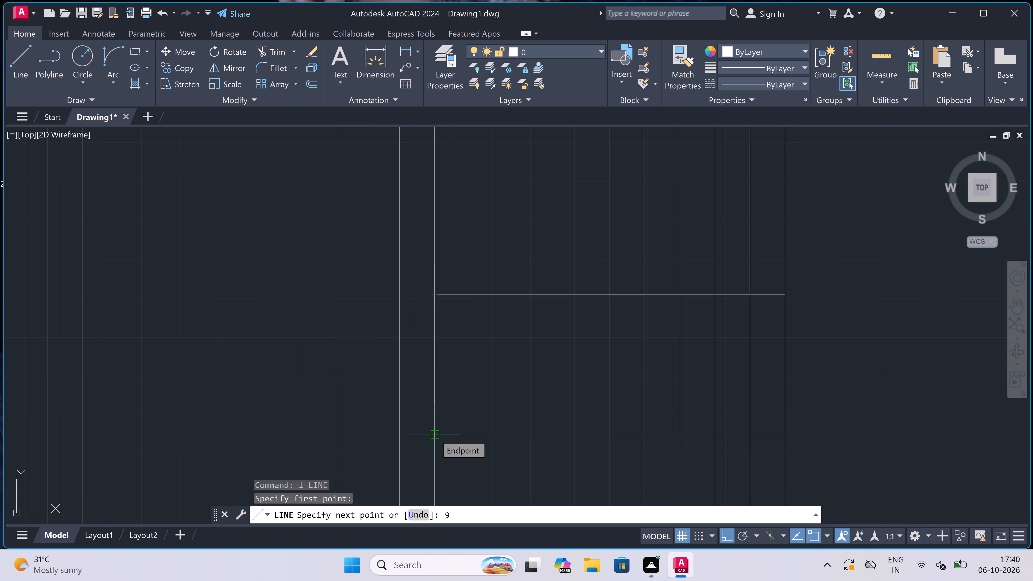
{"action": "key", "text": "space"}
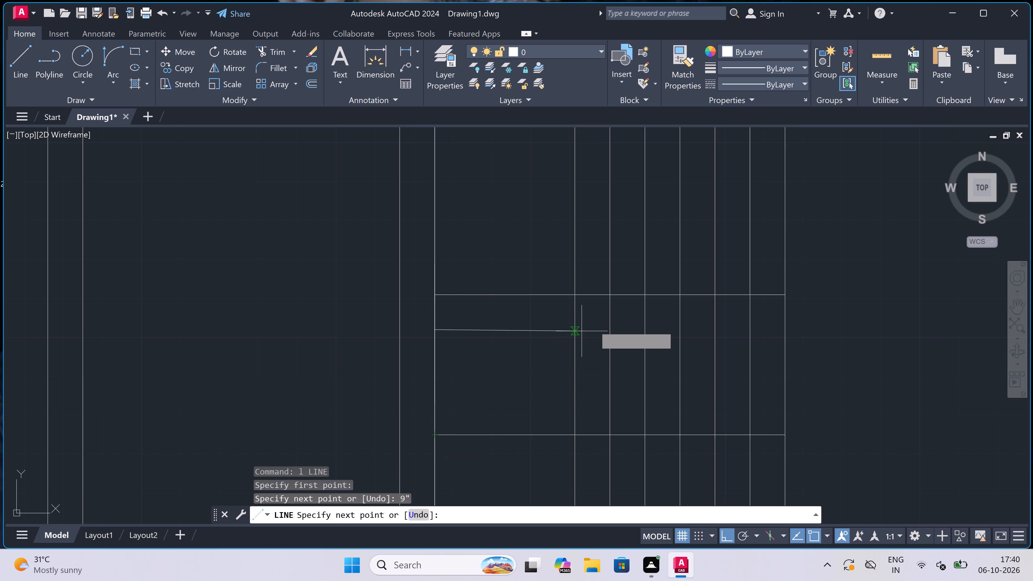
{"action": "left_click_drag", "start_coordinate": [578, 332], "coordinate": [581, 337]}
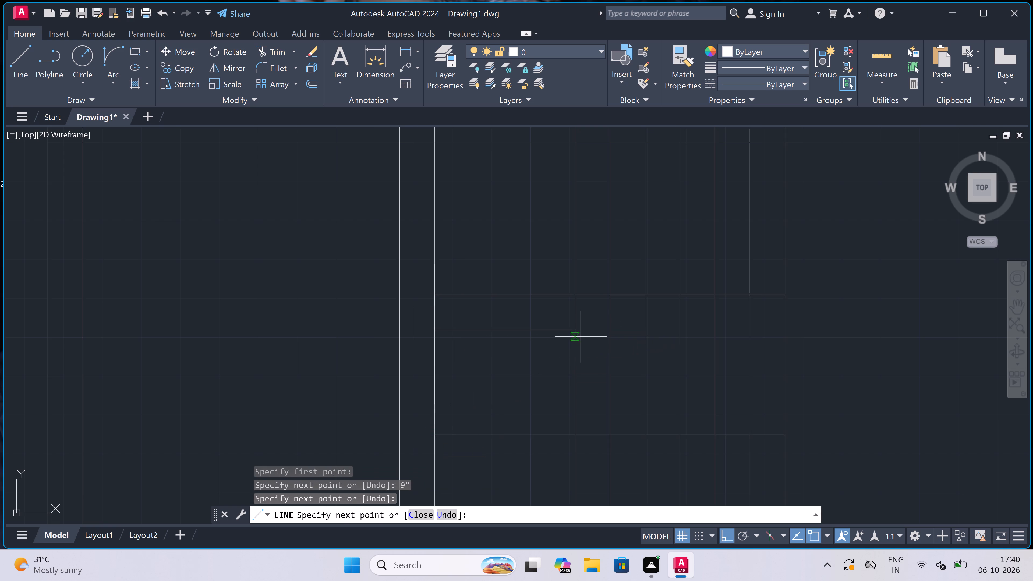
{"action": "type", "text": "9\""}
{"action": "key", "text": "space"}
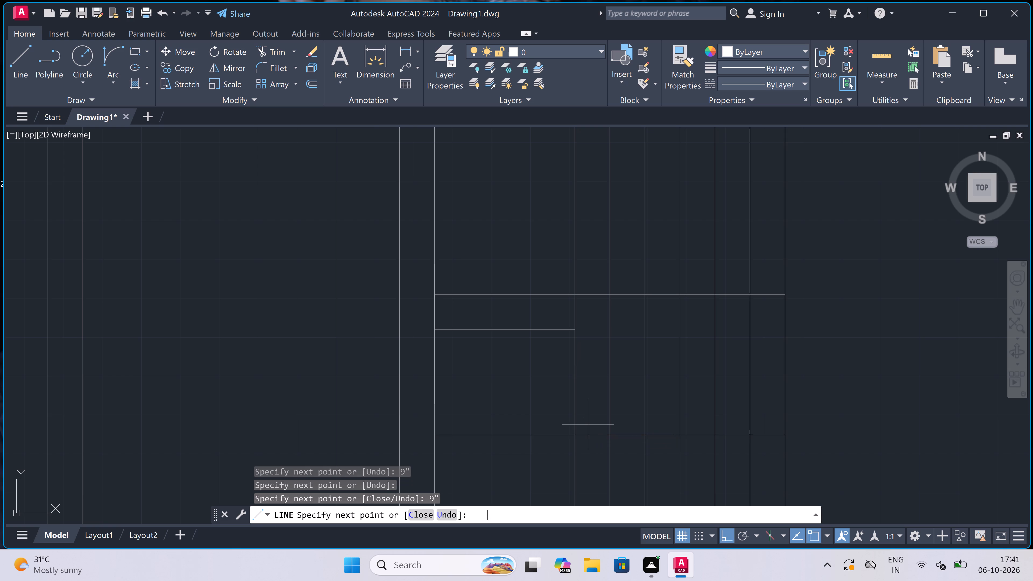
{"action": "left_click", "coordinate": [432, 367]}
{"action": "type", "text": "9\""}
{"action": "key", "text": "space"}
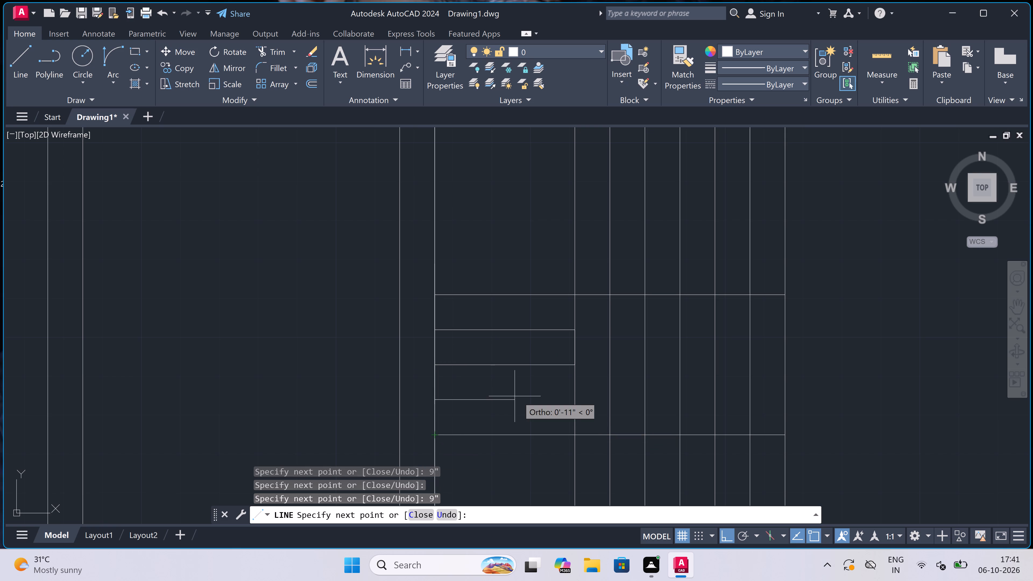
{"action": "left_click", "coordinate": [570, 401]}
{"action": "key", "text": "Escape"}
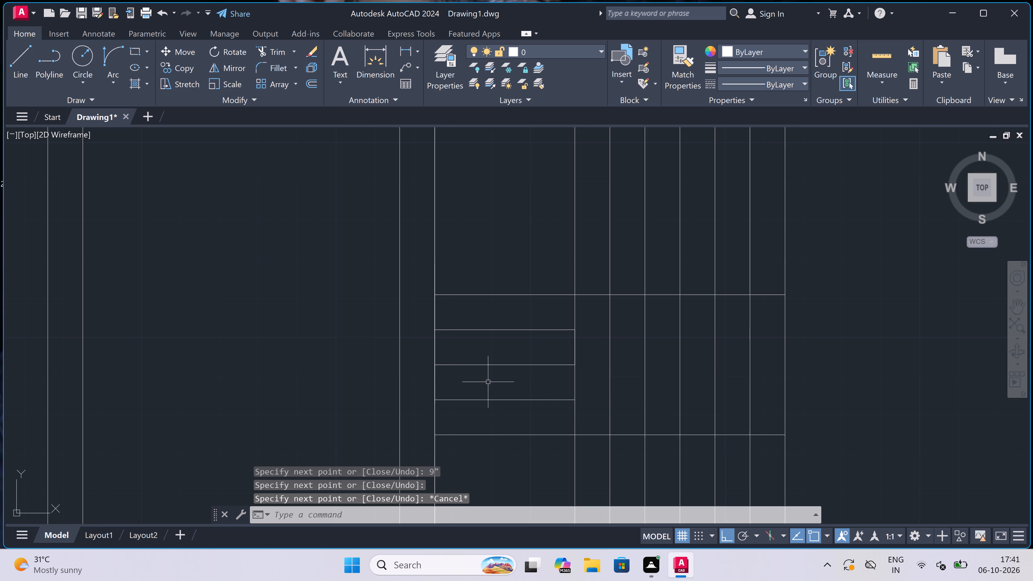
Trim the vertical tread lines lying between the two horizontal stair lines, leaving an open stairwell beside the 9" middle treads.
{"action": "scroll", "coordinate": [503, 363], "scroll_direction": "down", "scroll_amount": 2}
{"action": "type", "text": "tr"}
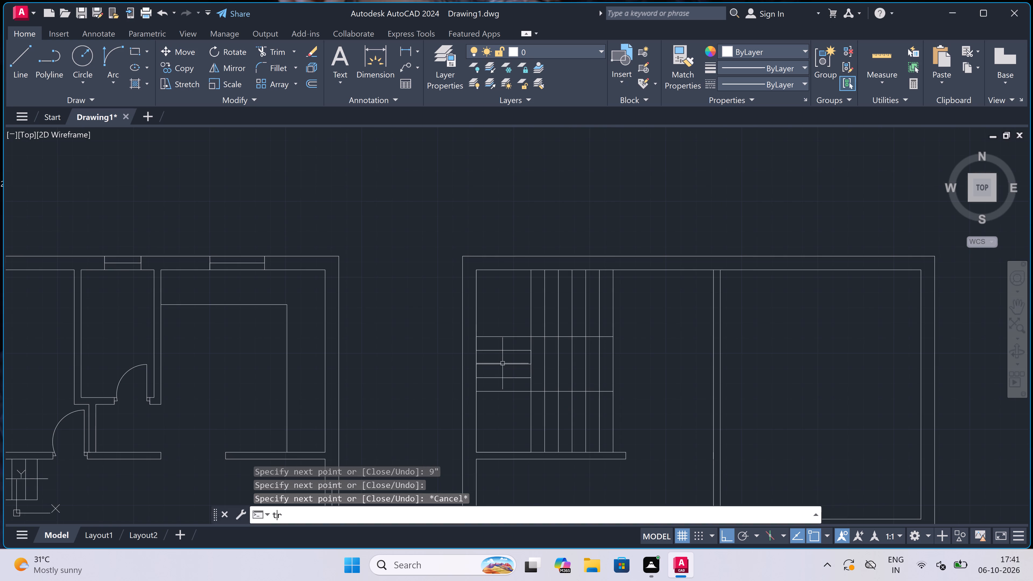
{"action": "key", "text": "space"}
{"action": "double_click", "coordinate": [542, 373]}
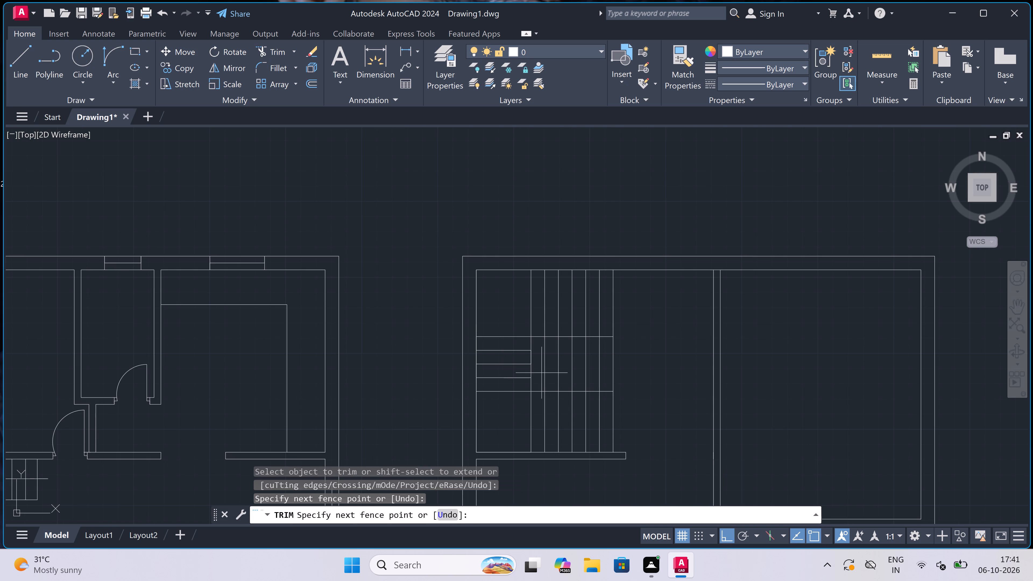
{"action": "left_click", "coordinate": [681, 373]}
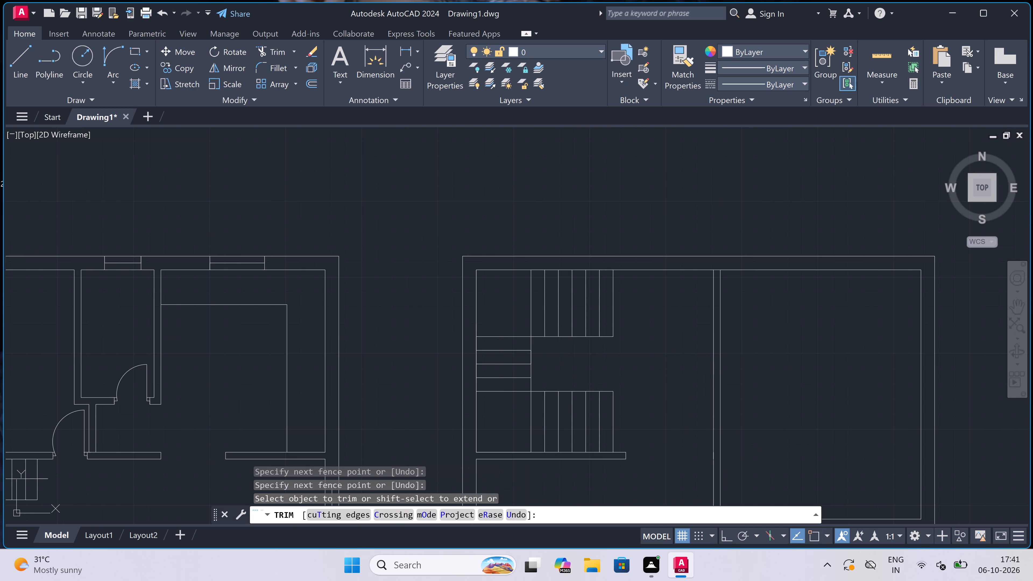
{"action": "key", "text": "Escape"}
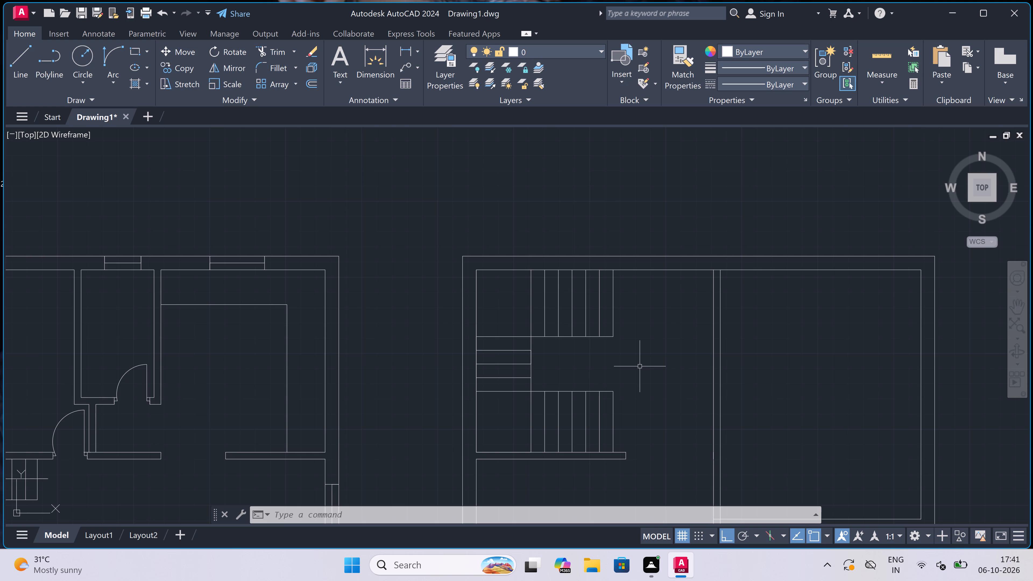
Draw the stair travel line from about 1'-5" outside the upper flight, through its middle, down the left side, and into the lower flight.
{"action": "type", "text": "l"}
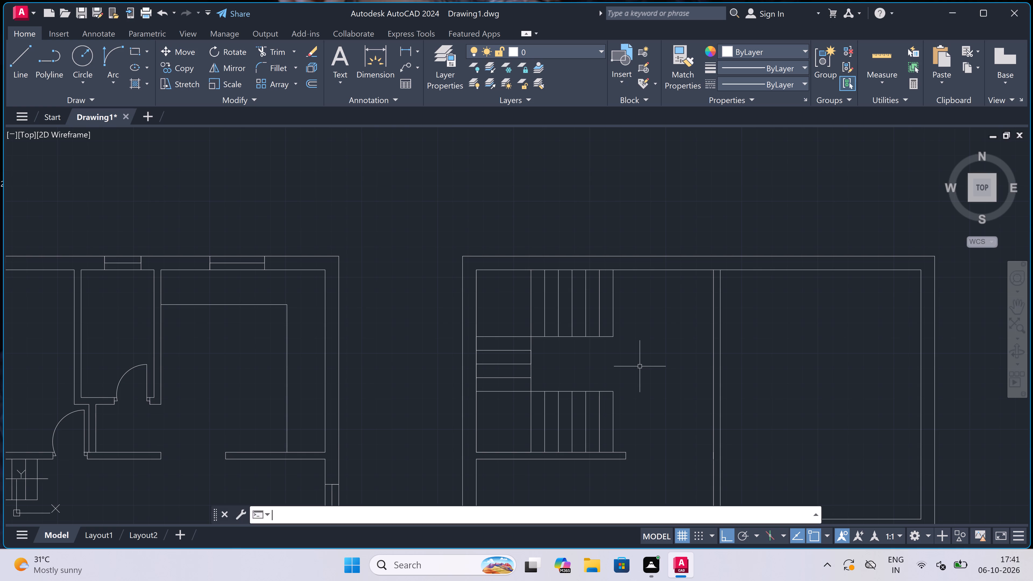
{"action": "key", "text": "space"}
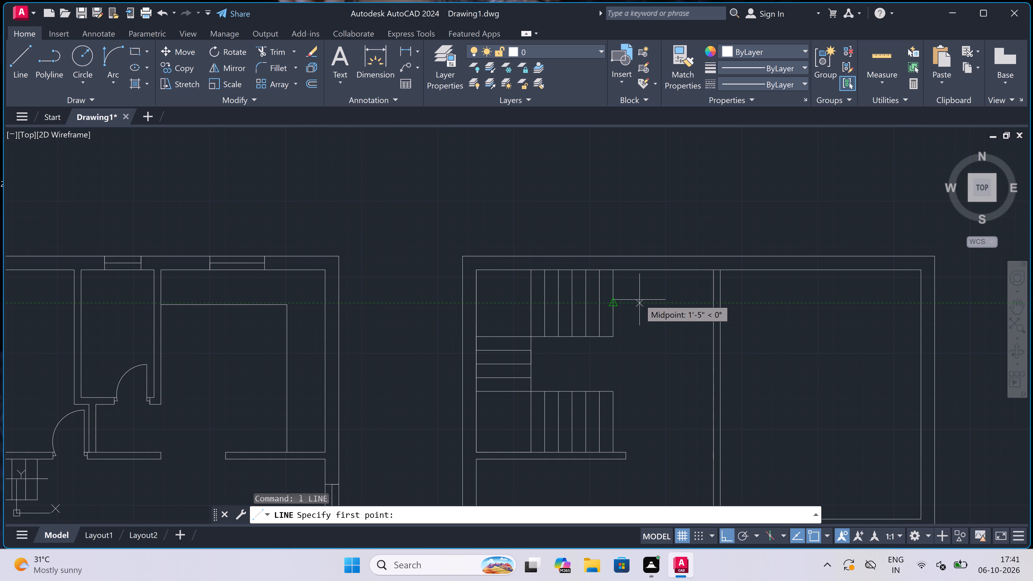
{"action": "left_click", "coordinate": [637, 298]}
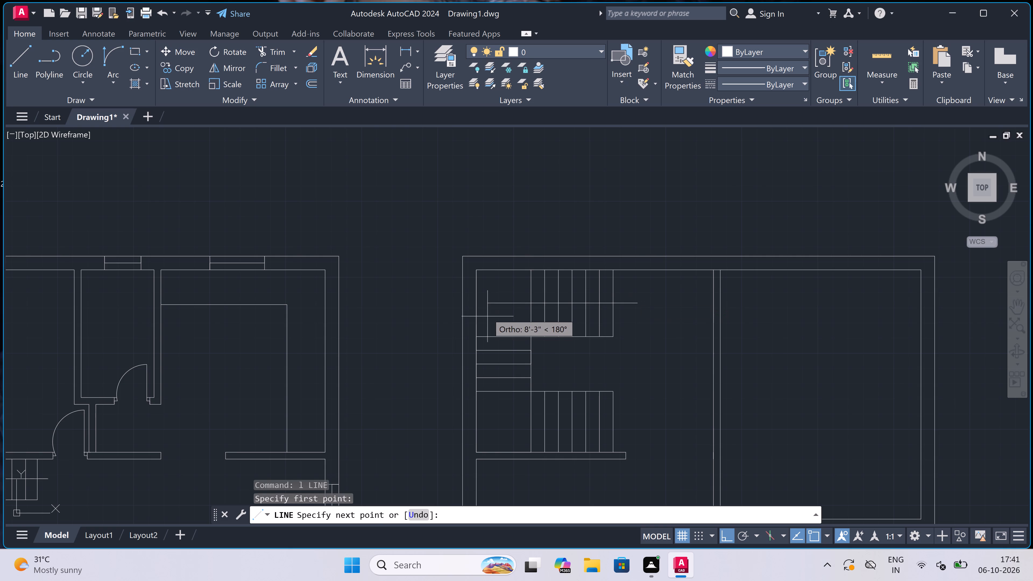
{"action": "left_click", "coordinate": [493, 303]}
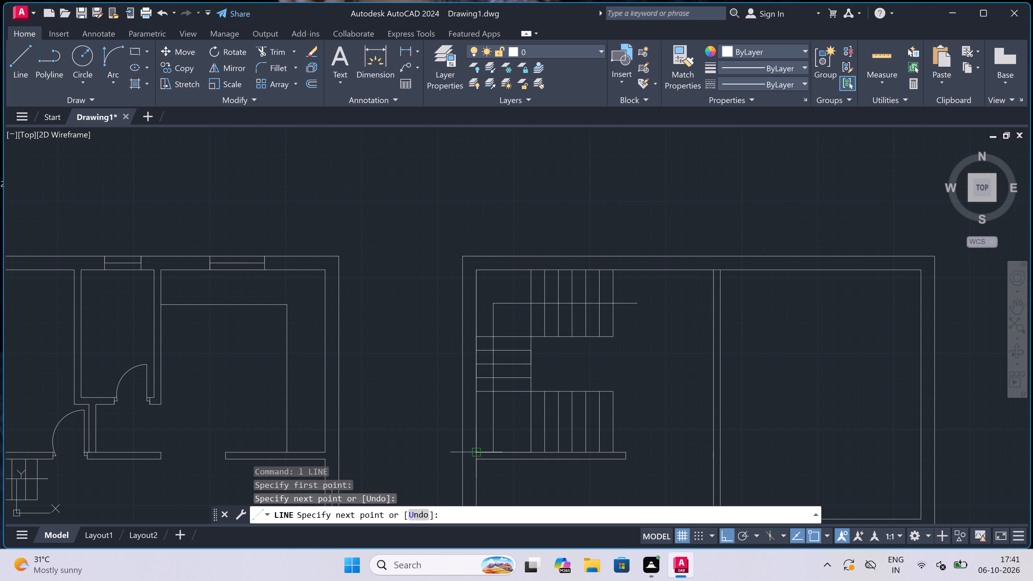
{"action": "left_click", "coordinate": [494, 428]}
{"action": "left_click", "coordinate": [558, 428]}
{"action": "key", "text": "Escape"}
Draw a jamb line across the central vertical wall just above the right-hand horizontal wall, then from its midpoint 2" up and a 3' door leaf rightward.
{"action": "scroll", "coordinate": [536, 360], "scroll_direction": "down", "scroll_amount": 6}
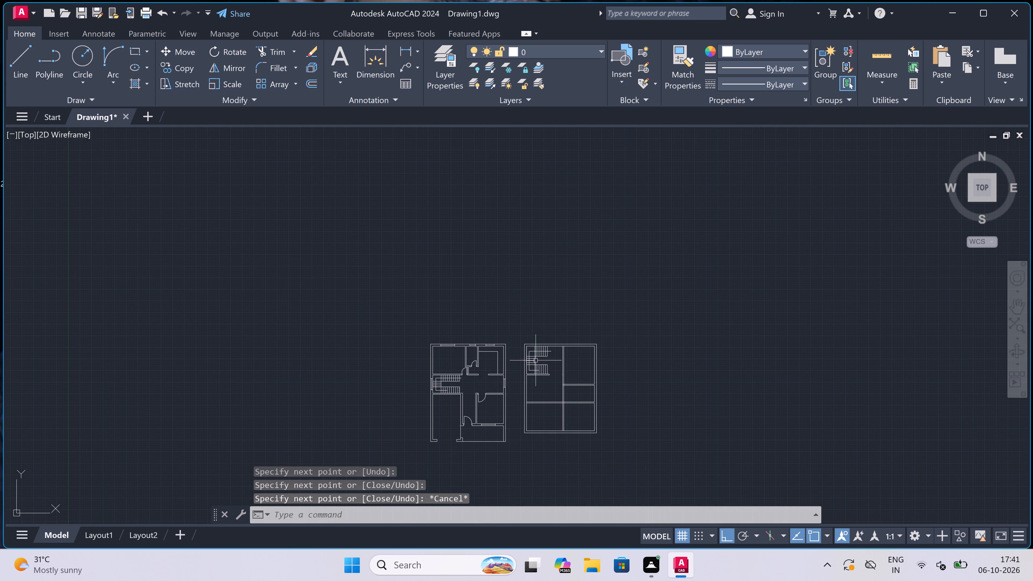
{"action": "scroll", "coordinate": [537, 383], "scroll_direction": "up", "scroll_amount": 3}
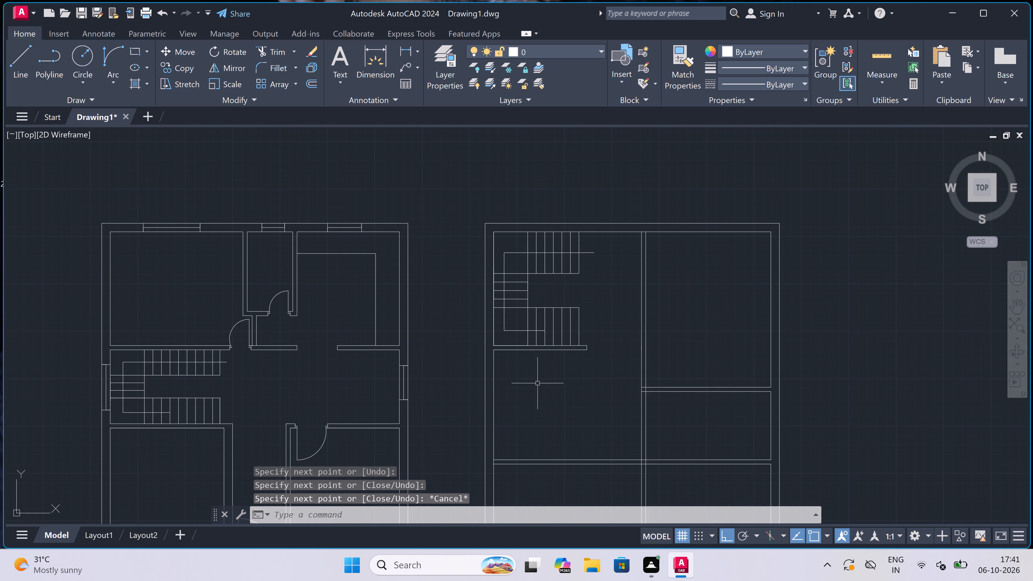
{"action": "scroll", "coordinate": [646, 356], "scroll_direction": "up", "scroll_amount": 3}
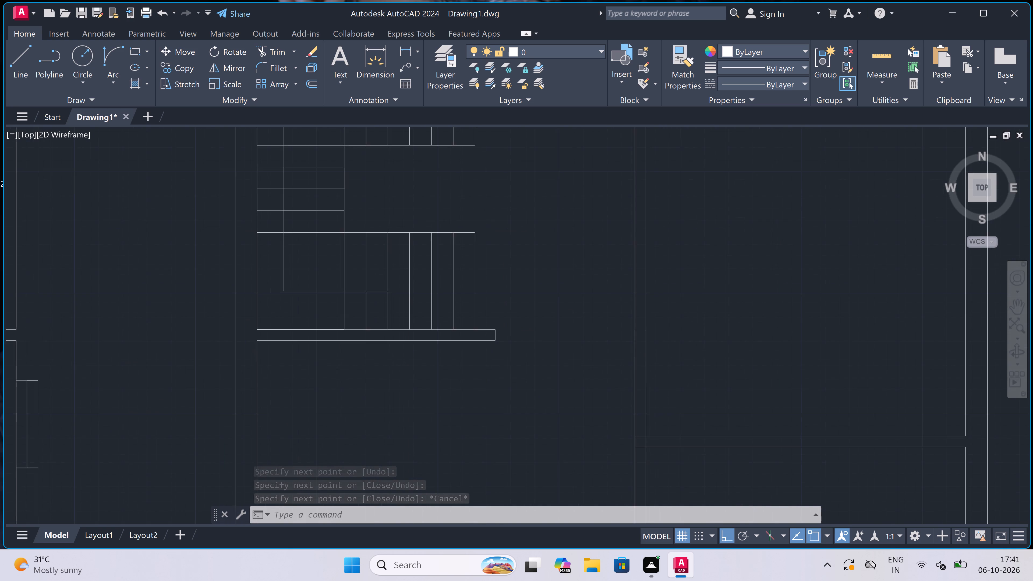
{"action": "scroll", "coordinate": [645, 369], "scroll_direction": "down", "scroll_amount": 3}
{"action": "scroll", "coordinate": [648, 417], "scroll_direction": "up", "scroll_amount": 2}
{"action": "scroll", "coordinate": [597, 341], "scroll_direction": "up", "scroll_amount": 2}
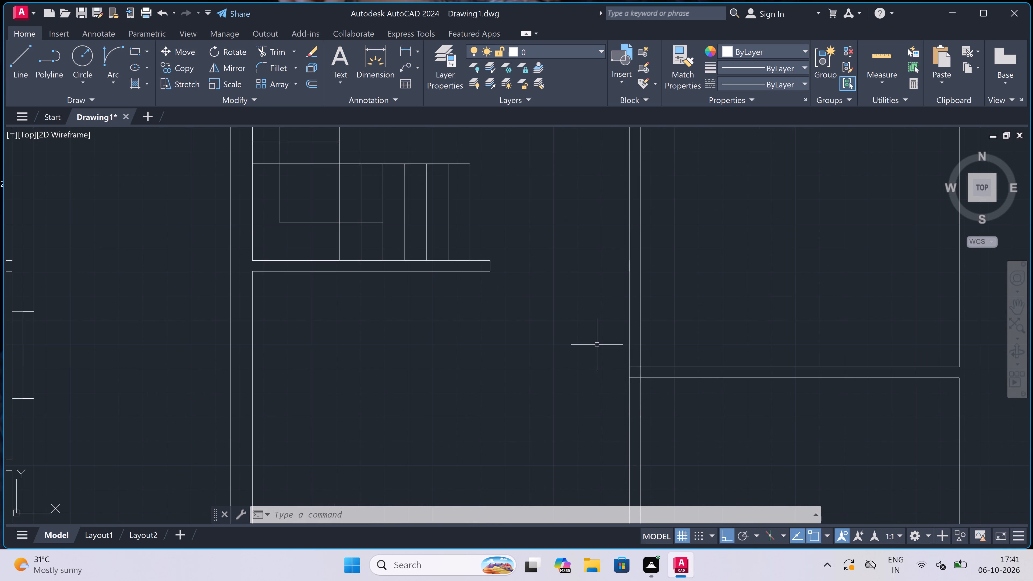
{"action": "key", "text": "l"}
{"action": "key", "text": "space"}
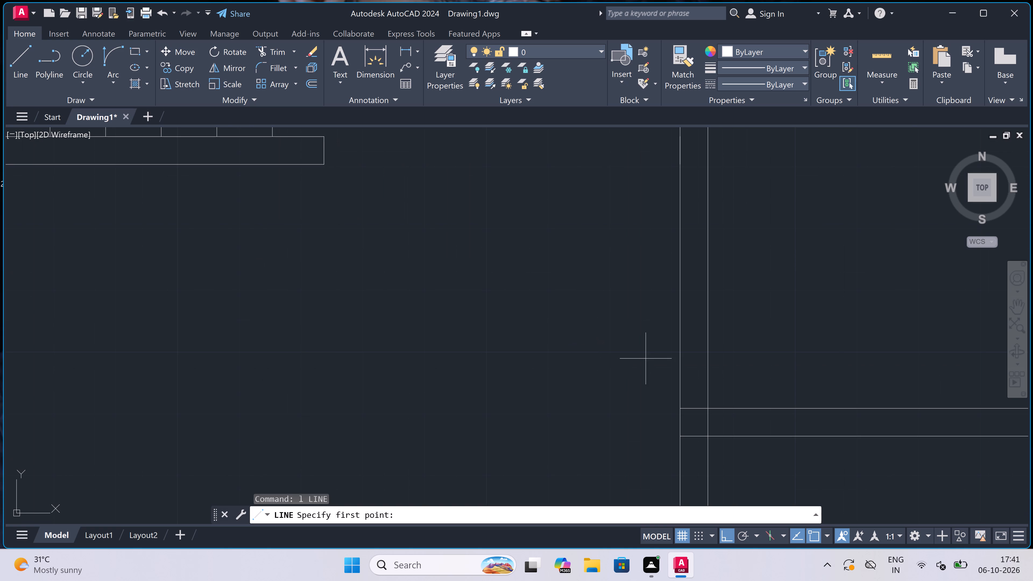
{"action": "left_click", "coordinate": [682, 377]}
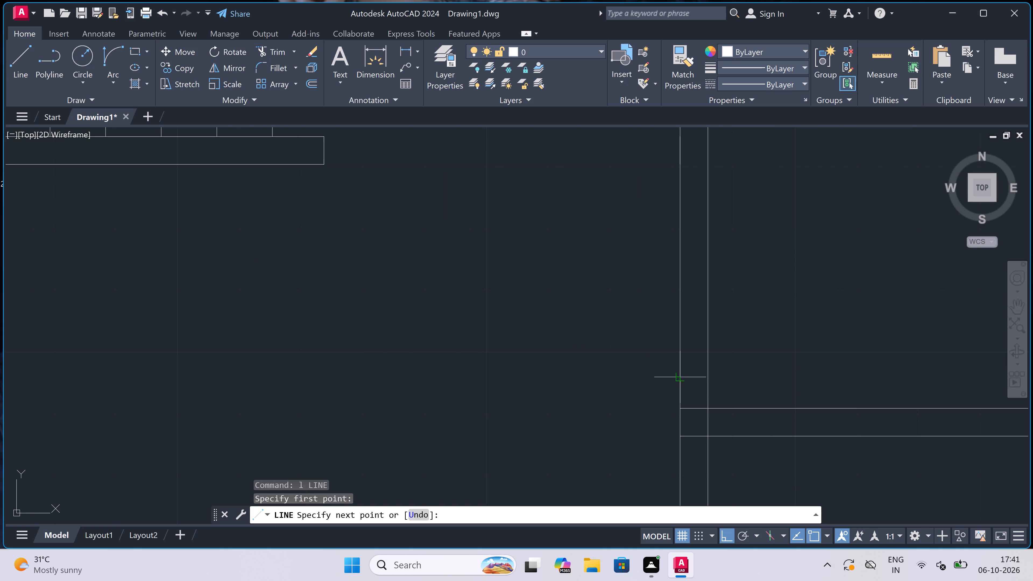
{"action": "left_click", "coordinate": [703, 379]}
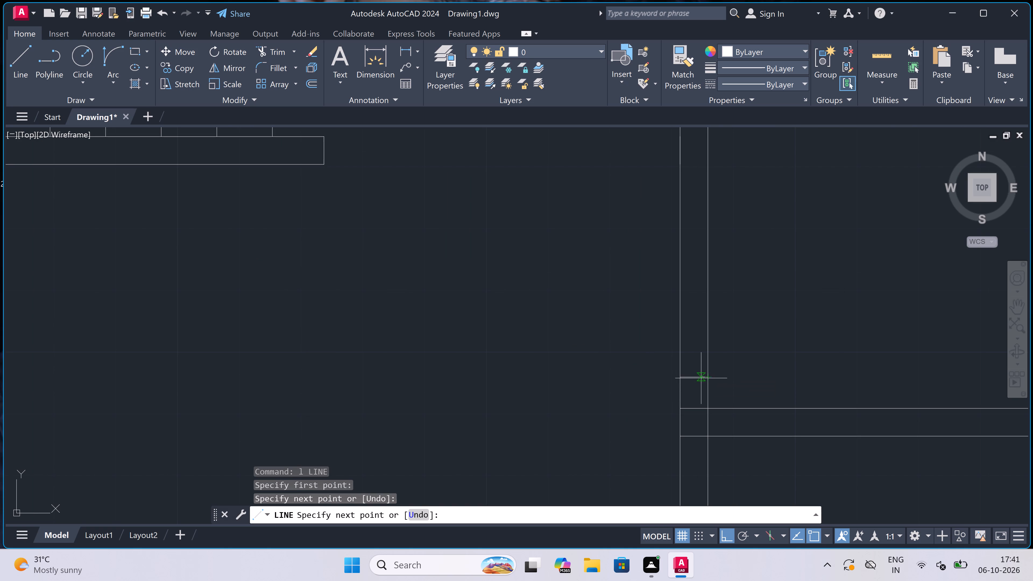
{"action": "left_click", "coordinate": [696, 378]}
{"action": "type", "text": "2\""}
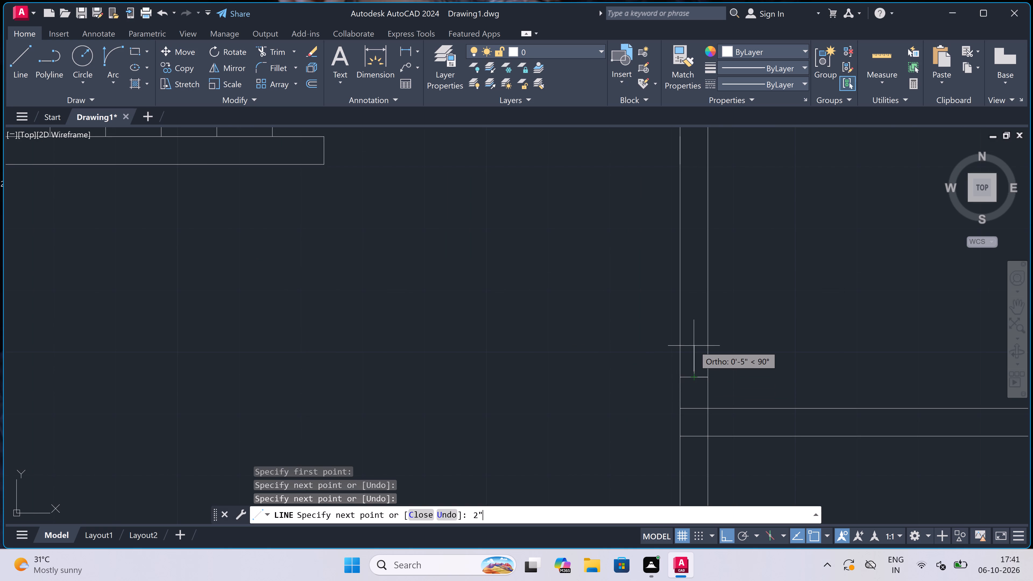
{"action": "key", "text": "space"}
{"action": "type", "text": "3'"}
{"action": "key", "text": "space"}
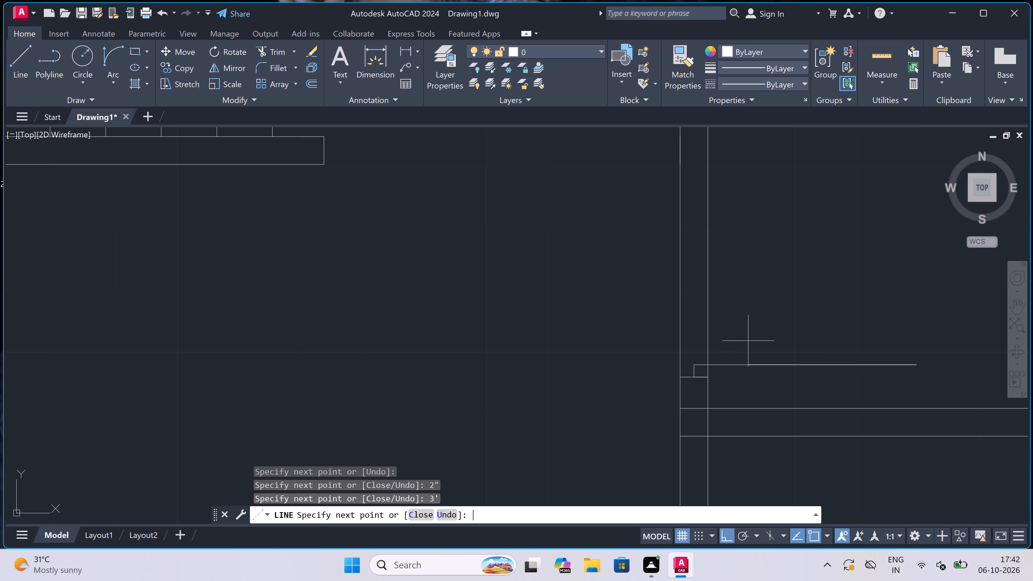
{"action": "key", "text": "Escape"}
Draw the opposite jamb line across the central vertical wall, level with the stair wall's lower face, with a 2" stop line downward from its midpoint.
{"action": "key", "text": "space"}
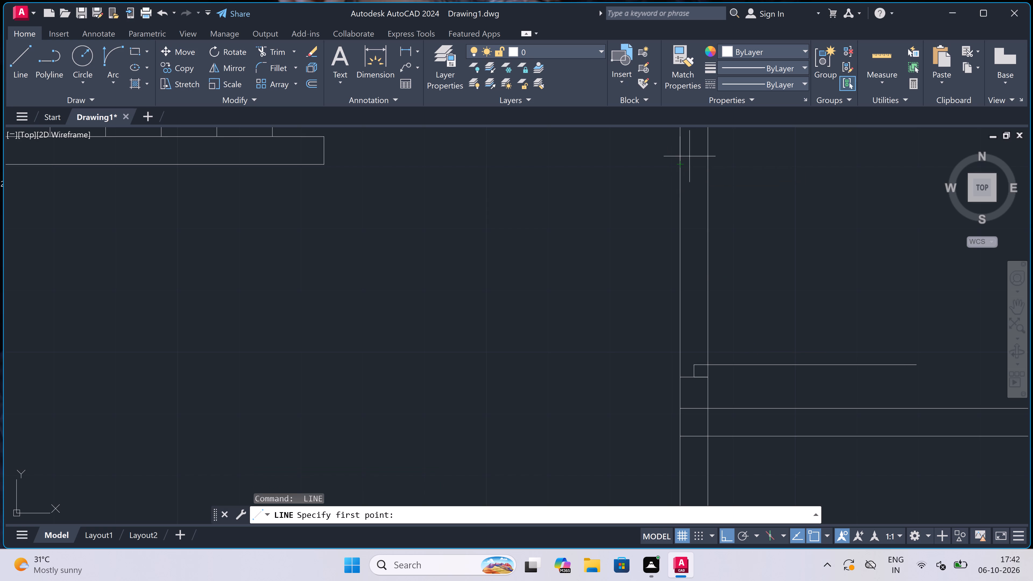
{"action": "left_click", "coordinate": [680, 164]}
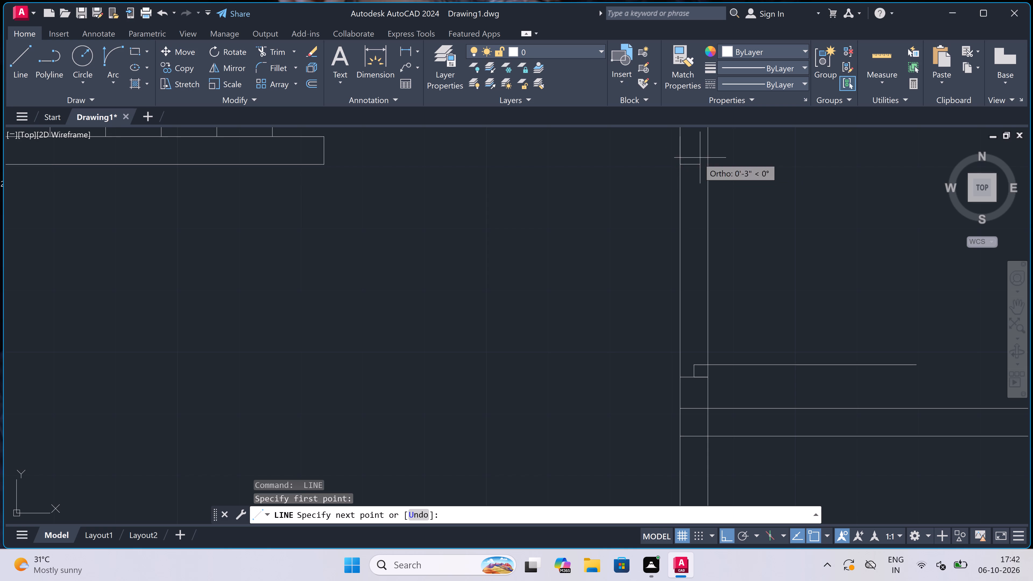
{"action": "left_click", "coordinate": [705, 165]}
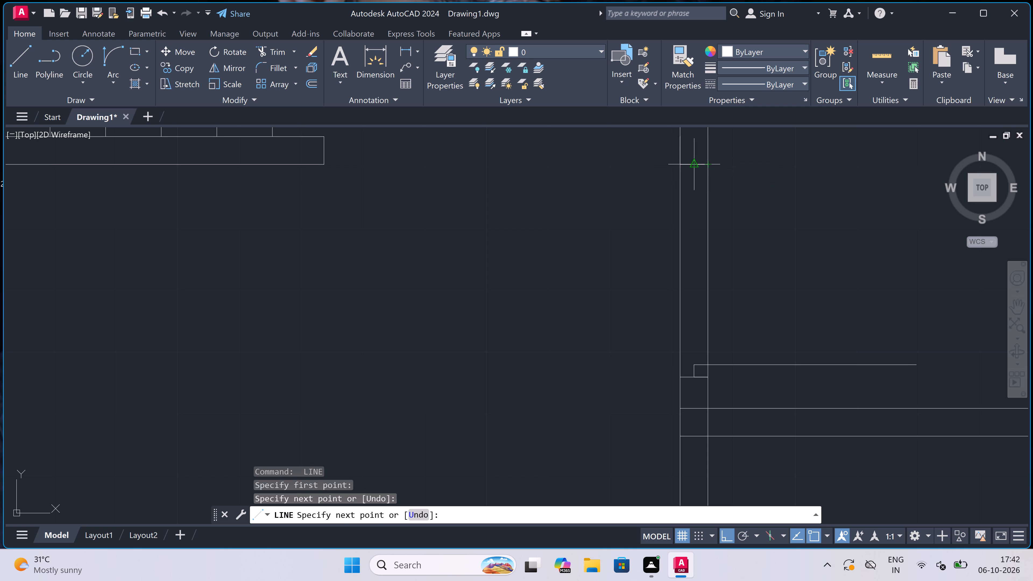
{"action": "left_click_drag", "start_coordinate": [696, 166], "coordinate": [696, 169]}
{"action": "type", "text": "2\""}
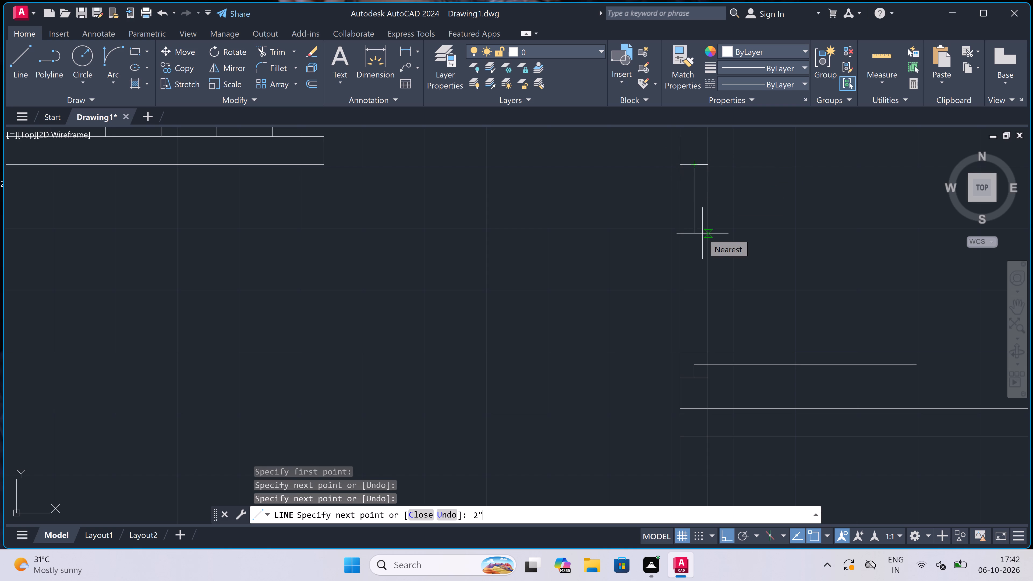
{"action": "key", "text": "space"}
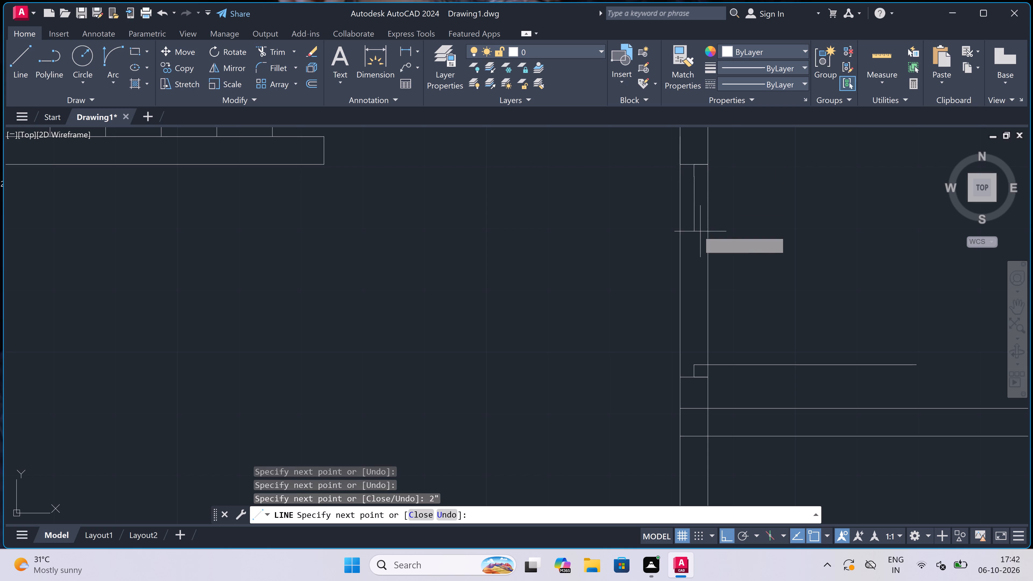
{"action": "key", "text": "Escape"}
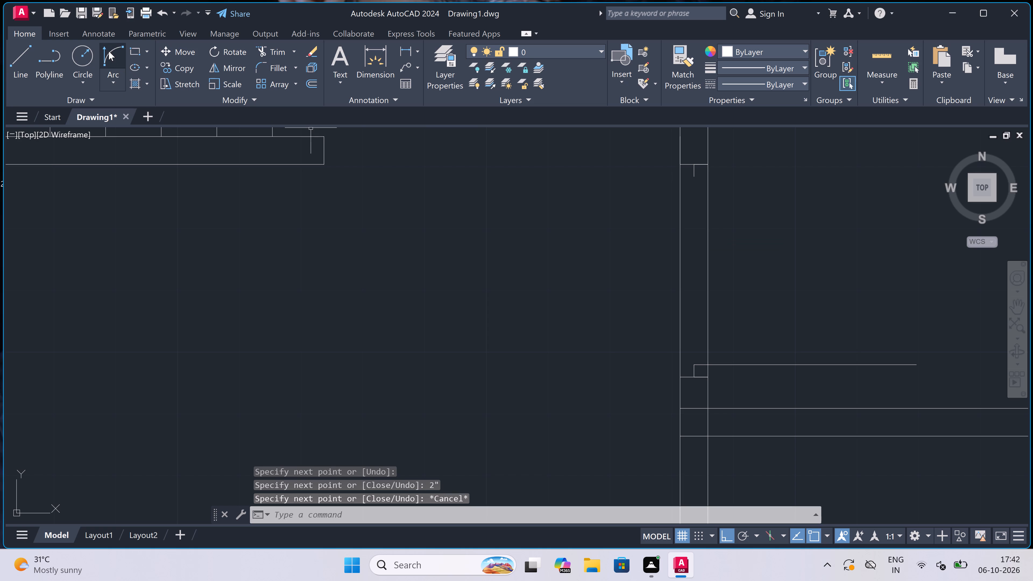
Draw the door's swing arc from the leaf's free end to the tip of the opposite 2" stop line.
{"action": "left_click", "coordinate": [109, 51]}
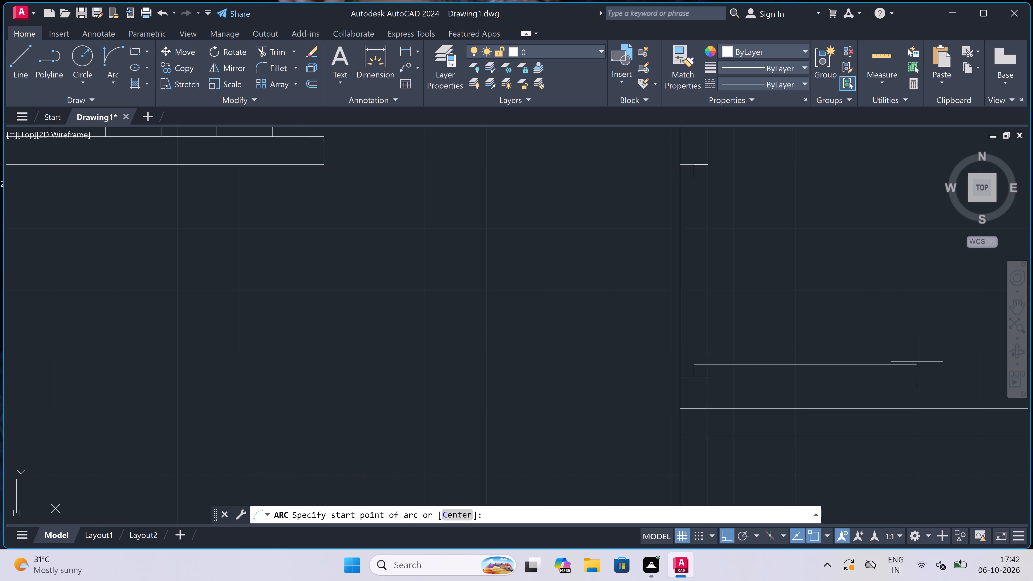
{"action": "left_click", "coordinate": [915, 367]}
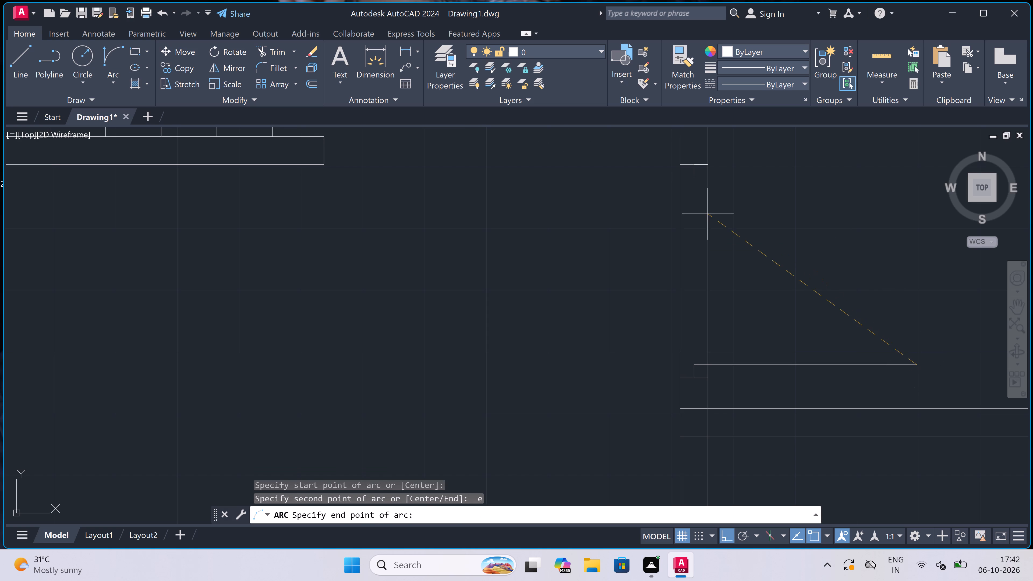
{"action": "left_click", "coordinate": [691, 180]}
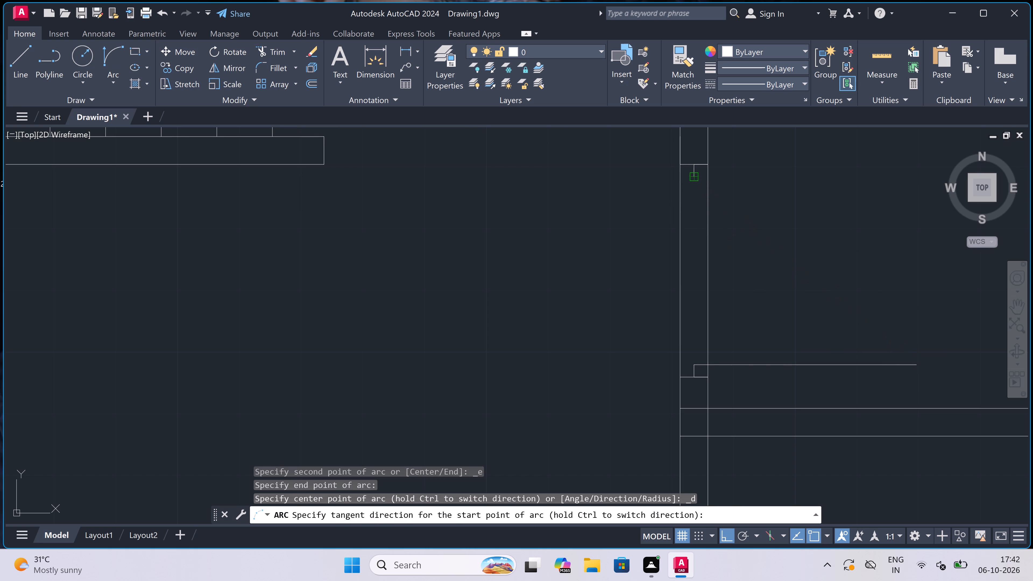
{"action": "left_click", "coordinate": [778, 159]}
Trim both faces of the central vertical wall between the two jamb lines to open the doorway.
{"action": "key", "text": "t"}
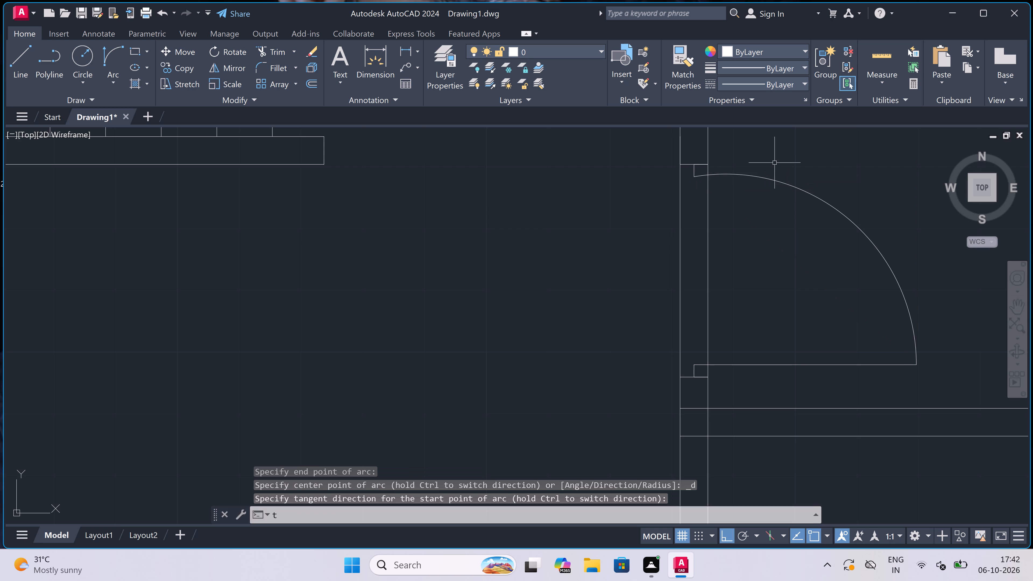
{"action": "key", "text": "r"}
{"action": "key", "text": "space"}
{"action": "left_click_drag", "start_coordinate": [759, 225], "coordinate": [755, 226]}
{"action": "left_click", "coordinate": [568, 262]}
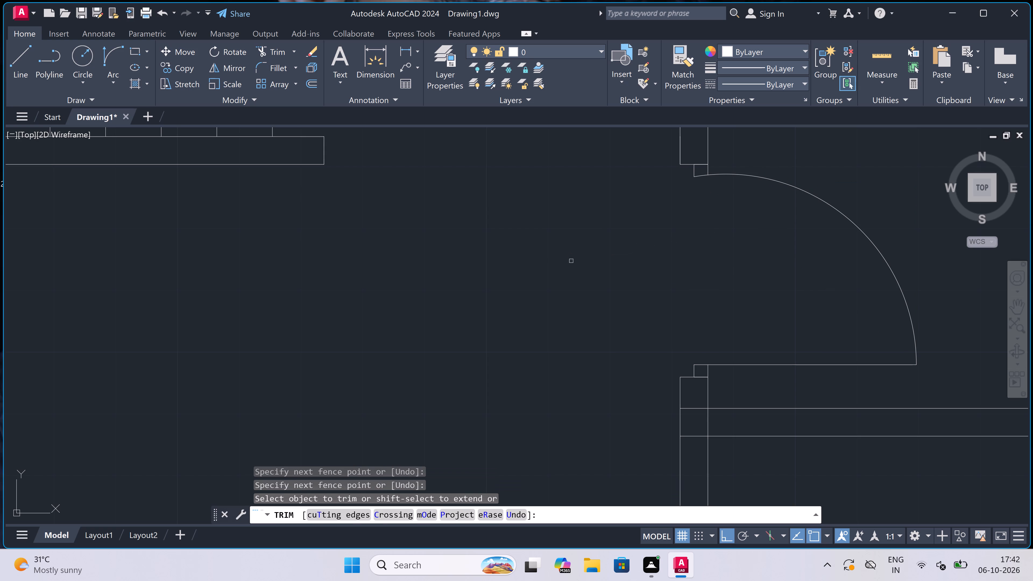
Trim the overlapping lines where the horizontal wall below the new door meets the central vertical wall, so the two walls join openly.
{"action": "scroll", "coordinate": [649, 254], "scroll_direction": "down", "scroll_amount": 4}
{"action": "scroll", "coordinate": [664, 292], "scroll_direction": "up", "scroll_amount": 1}
{"action": "scroll", "coordinate": [639, 251], "scroll_direction": "up", "scroll_amount": 2}
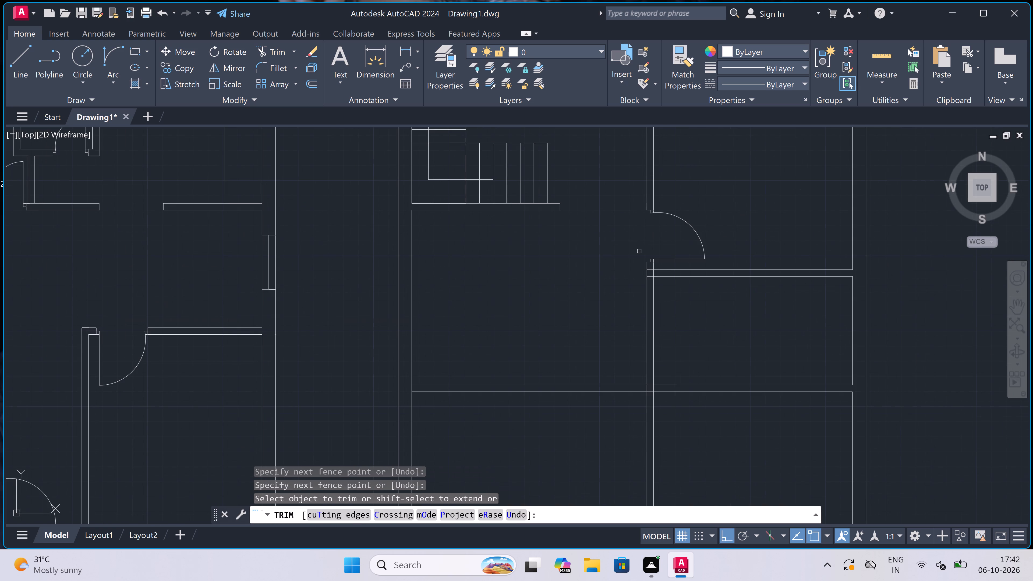
{"action": "scroll", "coordinate": [666, 293], "scroll_direction": "up", "scroll_amount": 3}
{"action": "left_click", "coordinate": [664, 287]}
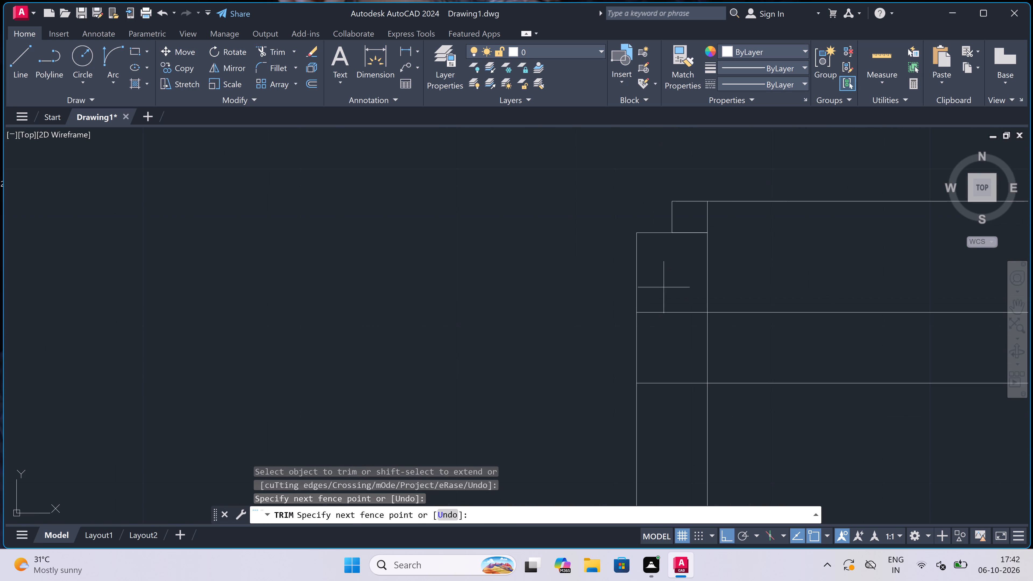
{"action": "left_click", "coordinate": [661, 409]}
{"action": "left_click", "coordinate": [666, 342]}
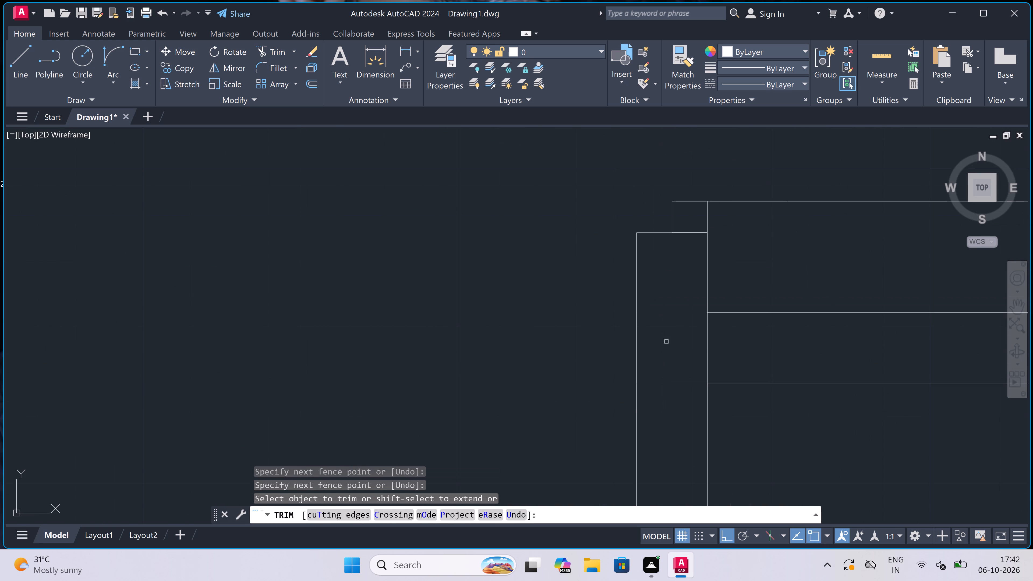
{"action": "left_click", "coordinate": [759, 349]}
{"action": "scroll", "coordinate": [658, 309], "scroll_direction": "down", "scroll_amount": 5}
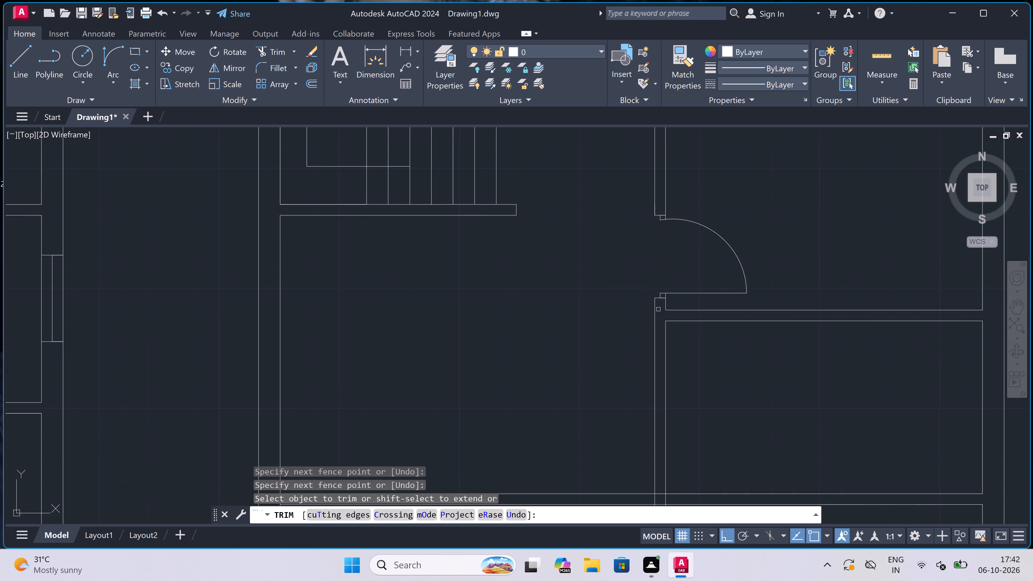
{"action": "scroll", "coordinate": [657, 309], "scroll_direction": "down", "scroll_amount": 3}
{"action": "scroll", "coordinate": [660, 377], "scroll_direction": "up", "scroll_amount": 4}
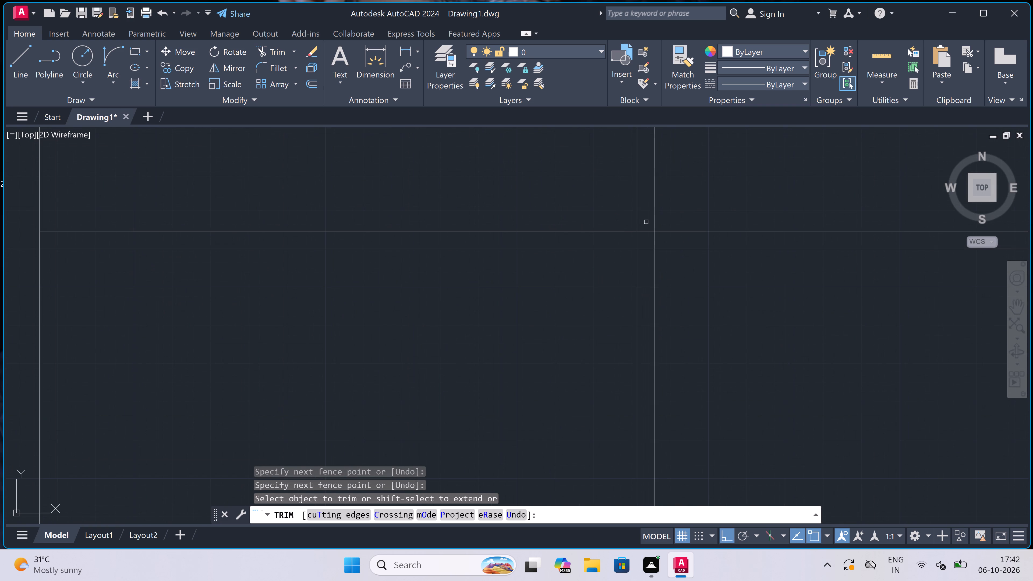
{"action": "scroll", "coordinate": [646, 222], "scroll_direction": "down", "scroll_amount": 5}
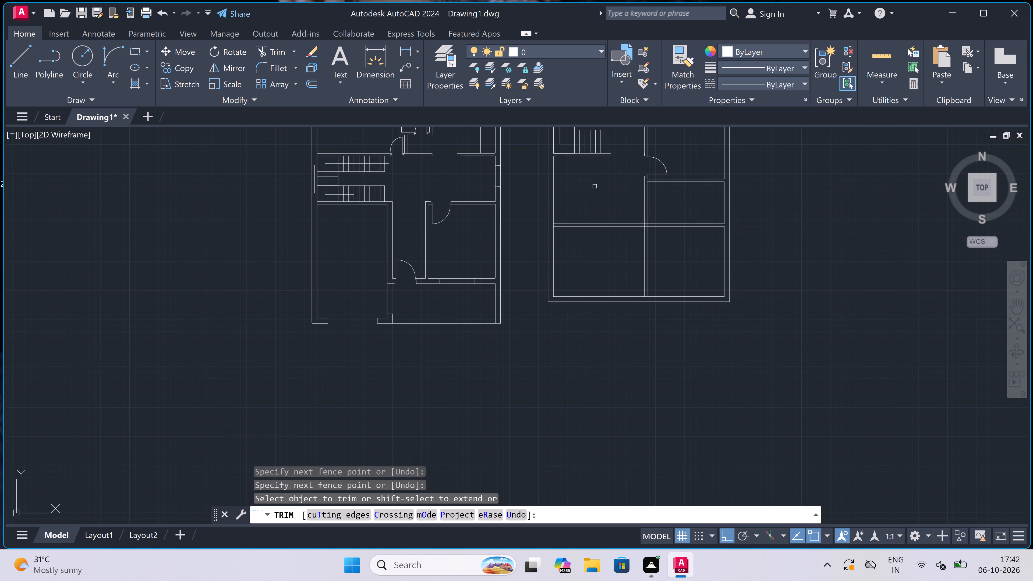
{"action": "scroll", "coordinate": [666, 177], "scroll_direction": "up", "scroll_amount": 3}
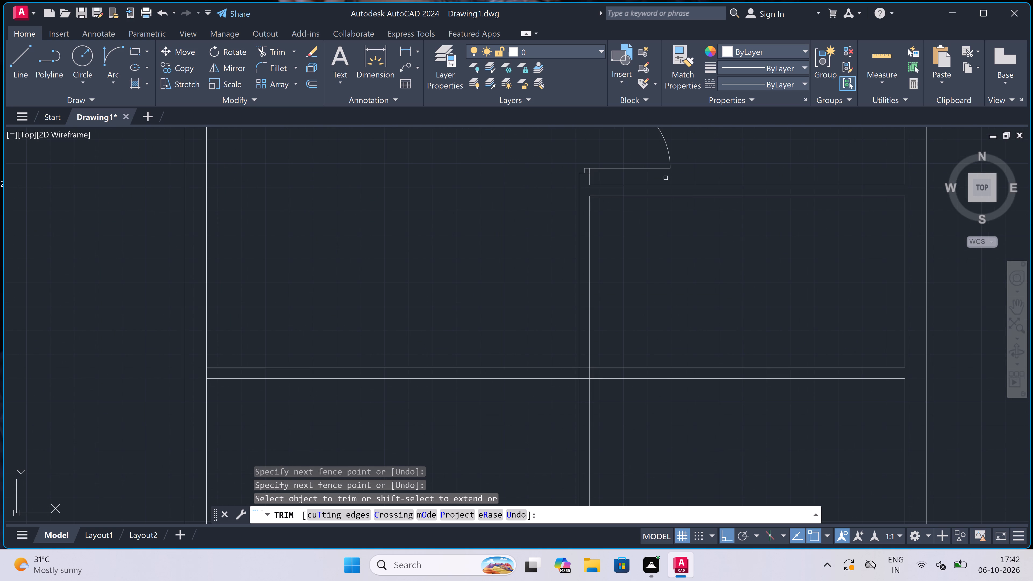
{"action": "key", "text": "Escape"}
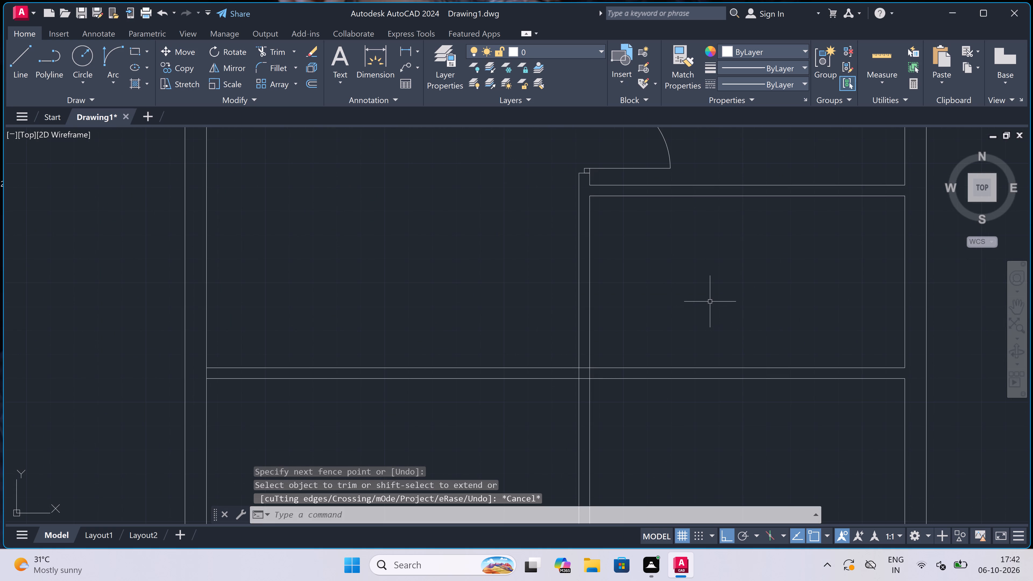
Draw a 4.5" vertical partition in the small room below the new door, 7' from its right inner face, spanning between the horizontal walls.
{"action": "key", "text": "l"}
{"action": "key", "text": "space"}
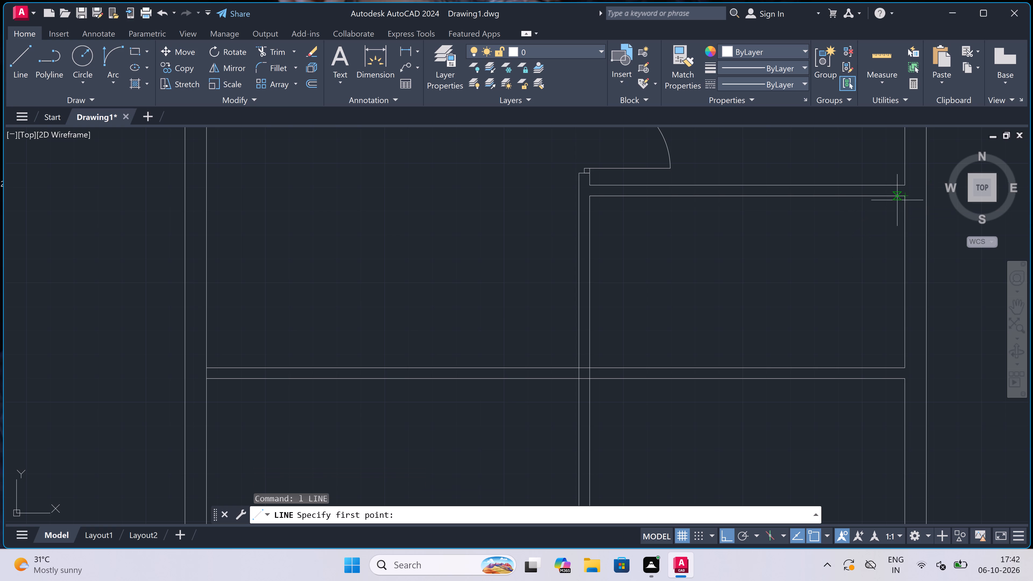
{"action": "double_click", "coordinate": [902, 197]}
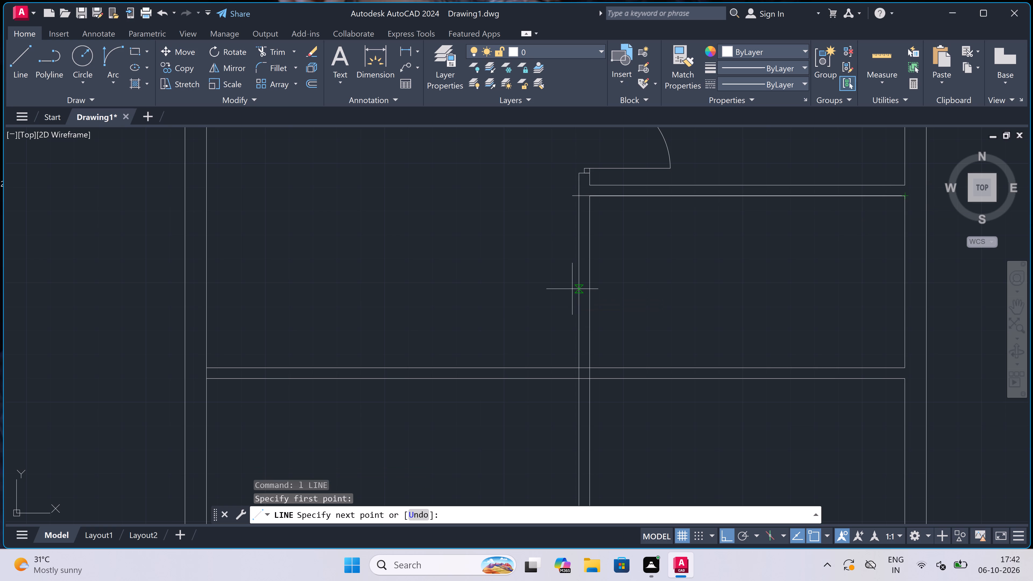
{"action": "type", "text": "7'"}
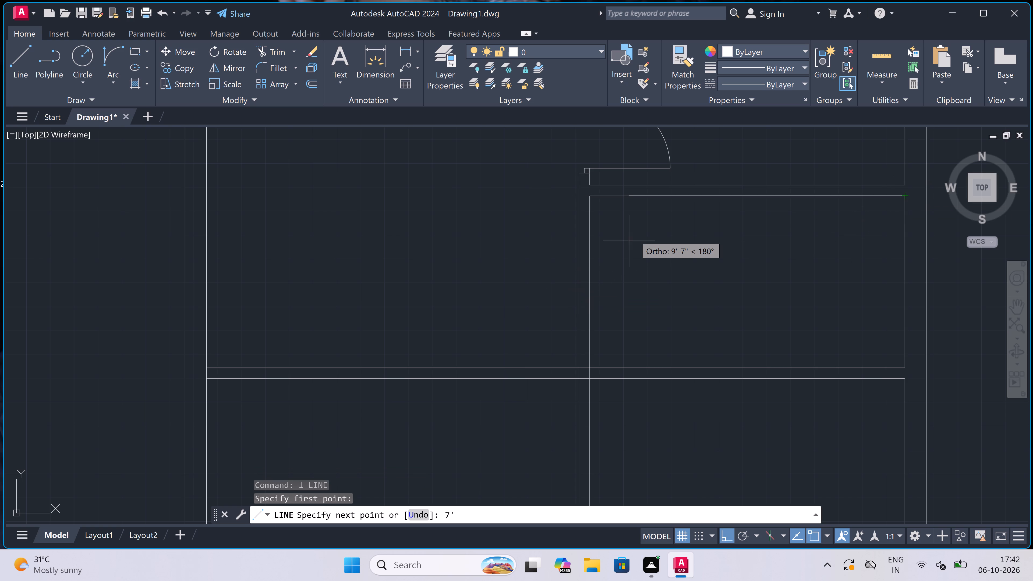
{"action": "key", "text": "space"}
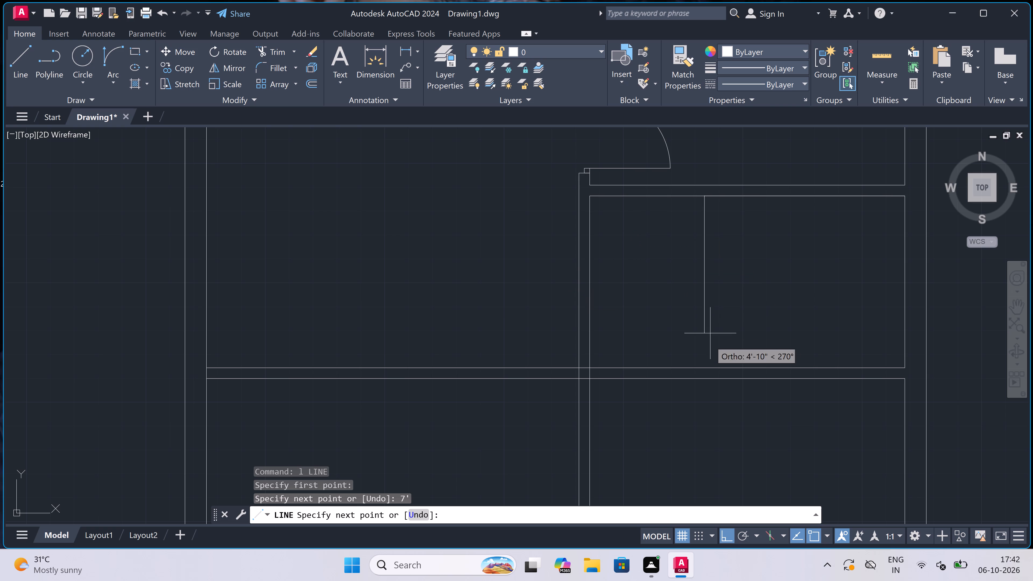
{"action": "double_click", "coordinate": [703, 363]}
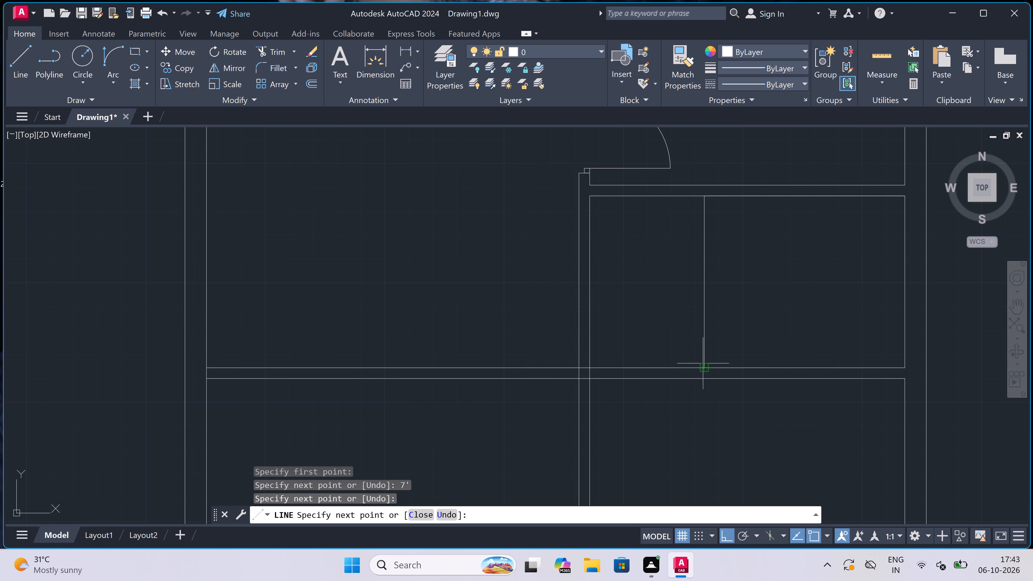
{"action": "type", "text": "4.5\""}
{"action": "key", "text": "space"}
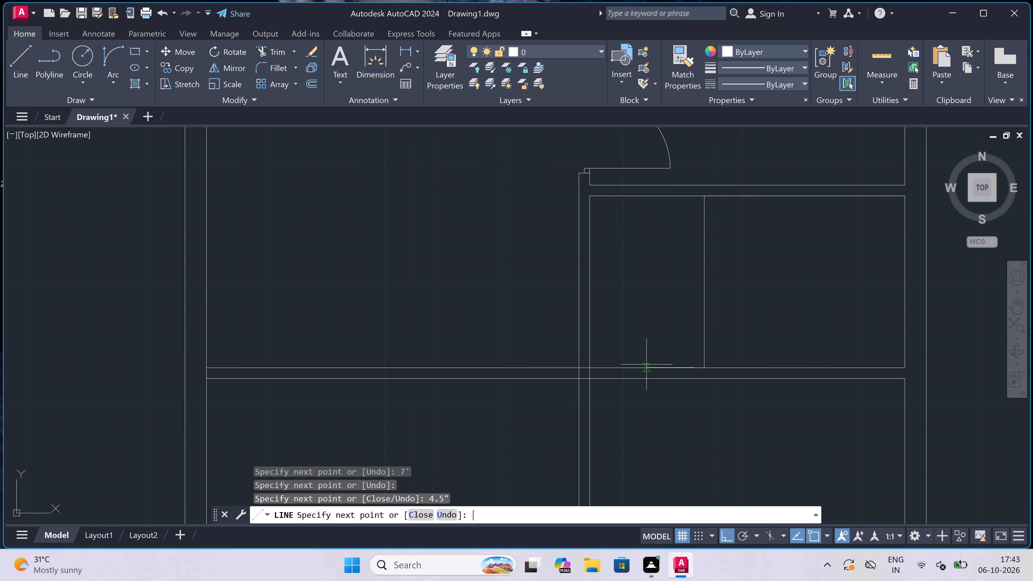
{"action": "left_click", "coordinate": [692, 184]}
{"action": "key", "text": "Escape"}
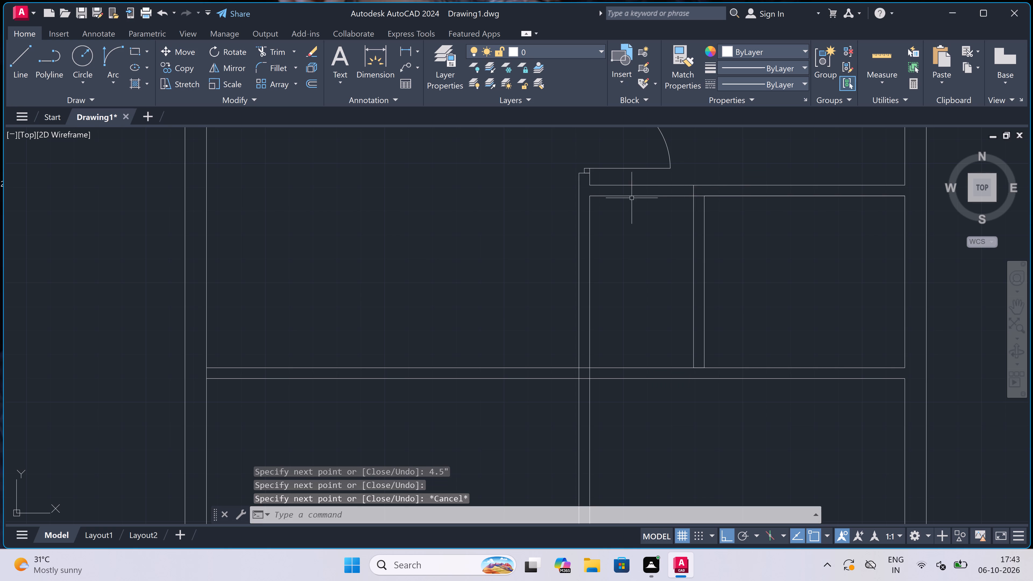
Draw a short horizontal line across the central vertical wall, a little below its junction with the right-hand horizontal wall.
{"action": "key", "text": "space"}
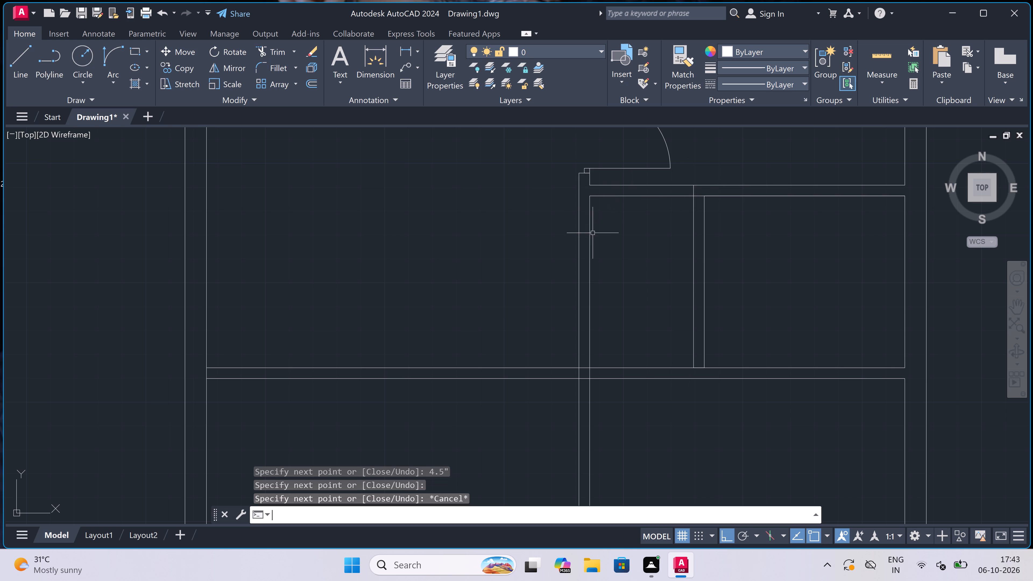
{"action": "left_click", "coordinate": [589, 233]}
{"action": "left_click", "coordinate": [579, 231]}
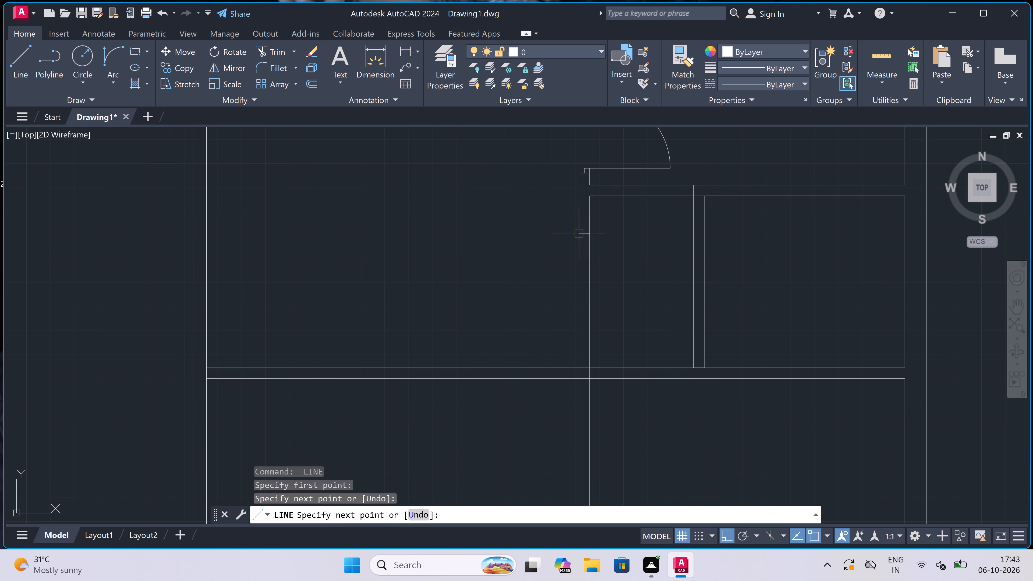
{"action": "key", "text": "Escape"}
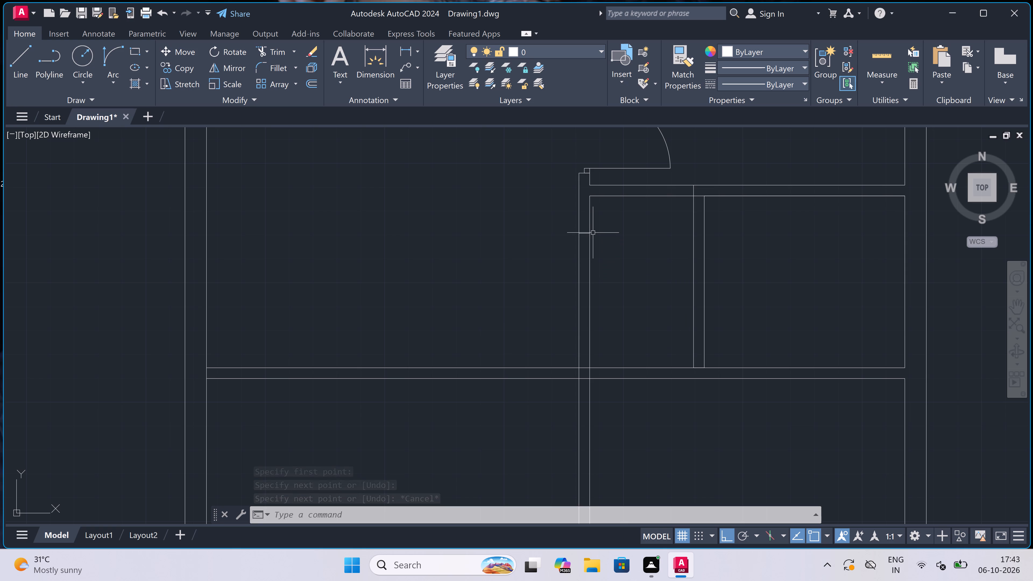
Trim away both lines of the central vertical wall below the long lower horizontal wall.
{"action": "scroll", "coordinate": [623, 211], "scroll_direction": "down", "scroll_amount": 2}
{"action": "scroll", "coordinate": [623, 211], "scroll_direction": "up", "scroll_amount": 1}
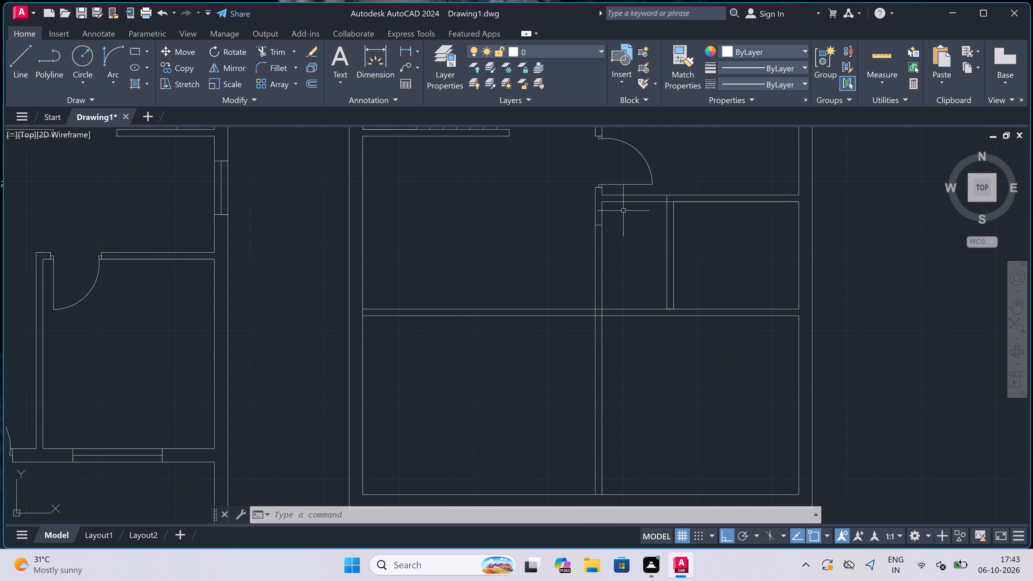
{"action": "type", "text": "tr"}
{"action": "key", "text": "space"}
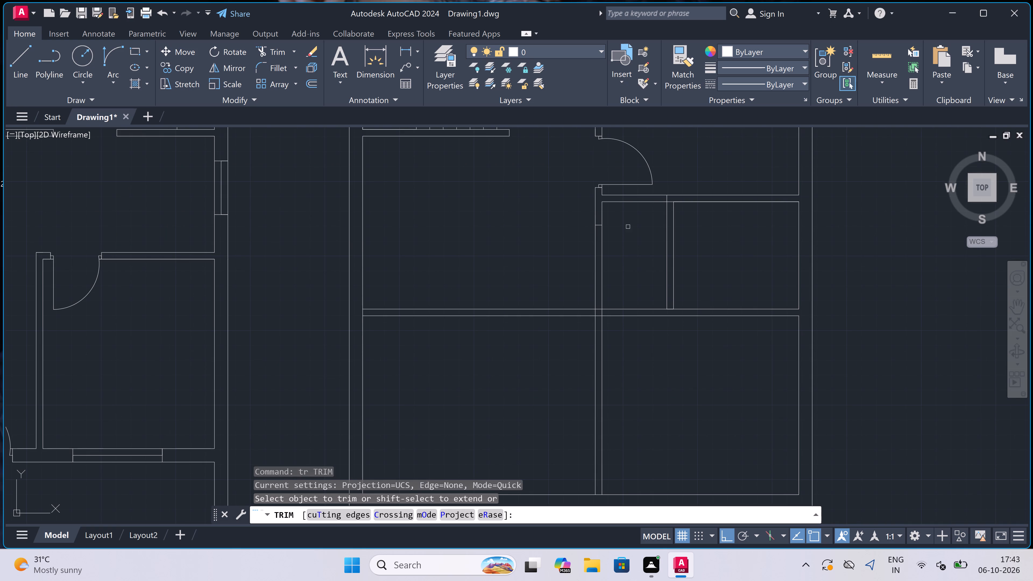
{"action": "scroll", "coordinate": [581, 321], "scroll_direction": "up", "scroll_amount": 4}
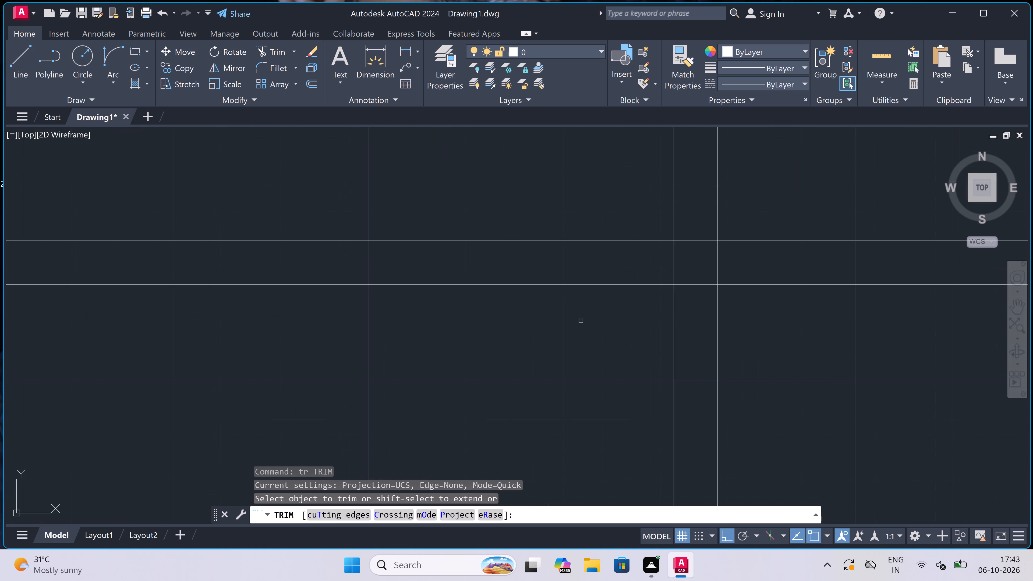
{"action": "scroll", "coordinate": [637, 274], "scroll_direction": "down", "scroll_amount": 3}
{"action": "left_click", "coordinate": [677, 311]}
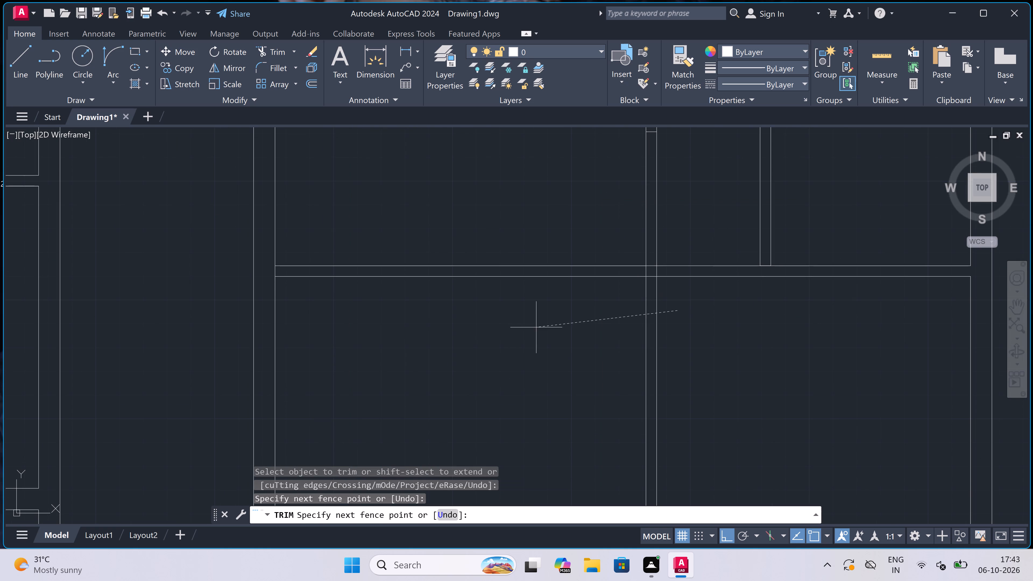
{"action": "left_click", "coordinate": [536, 327]}
Trim the long horizontal wall's upper line between the two faces of the new 4.5" partition.
{"action": "scroll", "coordinate": [642, 289], "scroll_direction": "down", "scroll_amount": 3}
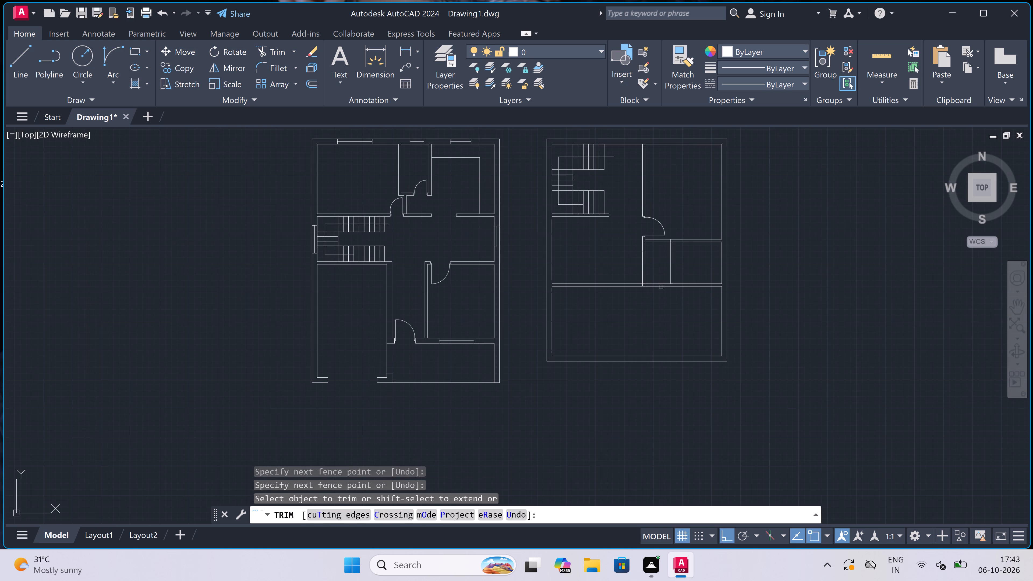
{"action": "scroll", "coordinate": [685, 280], "scroll_direction": "up", "scroll_amount": 2}
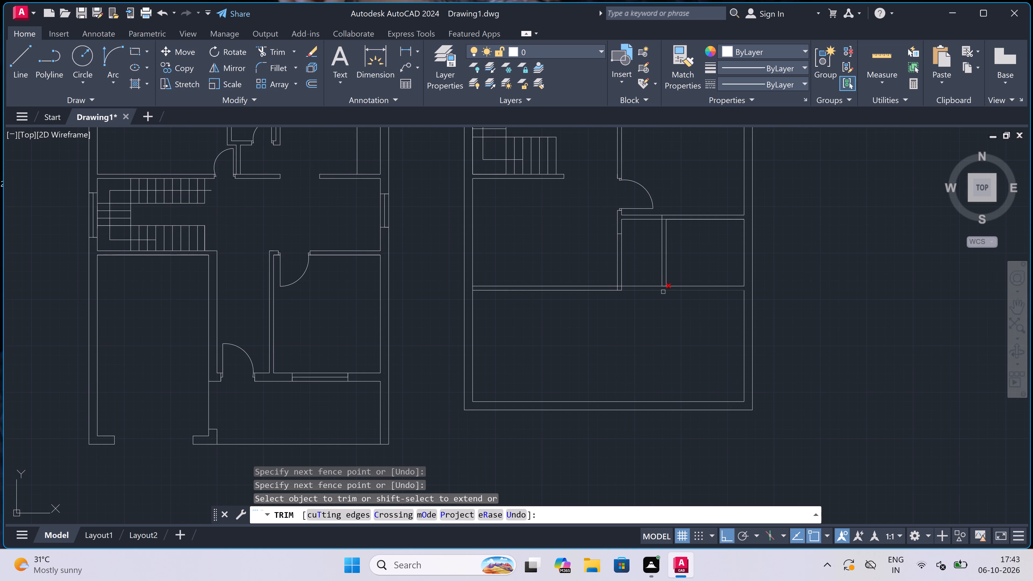
{"action": "scroll", "coordinate": [671, 290], "scroll_direction": "up", "scroll_amount": 4}
{"action": "left_click", "coordinate": [642, 276]}
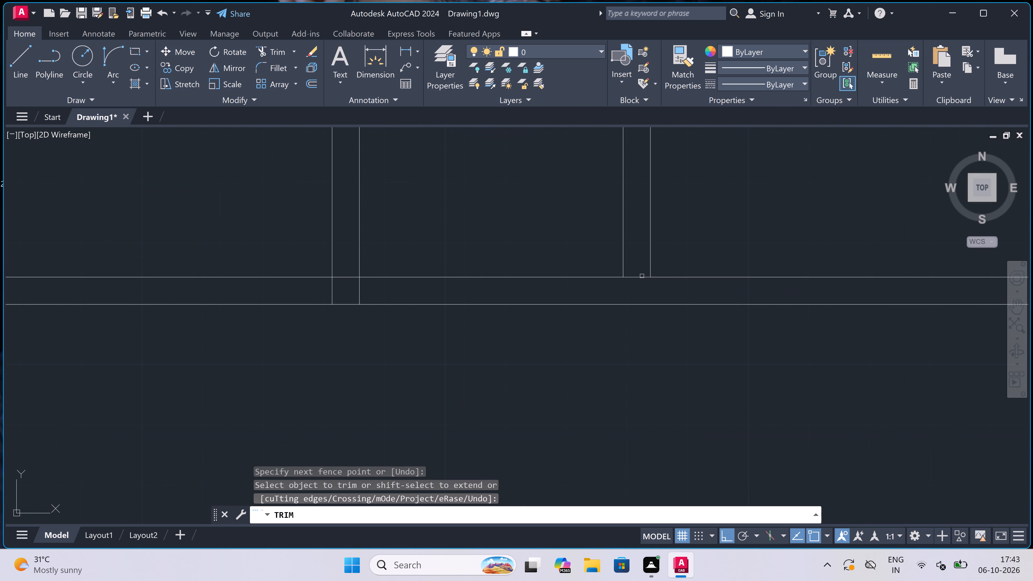
{"action": "left_click", "coordinate": [642, 276]}
{"action": "scroll", "coordinate": [642, 276], "scroll_direction": "down", "scroll_amount": 3}
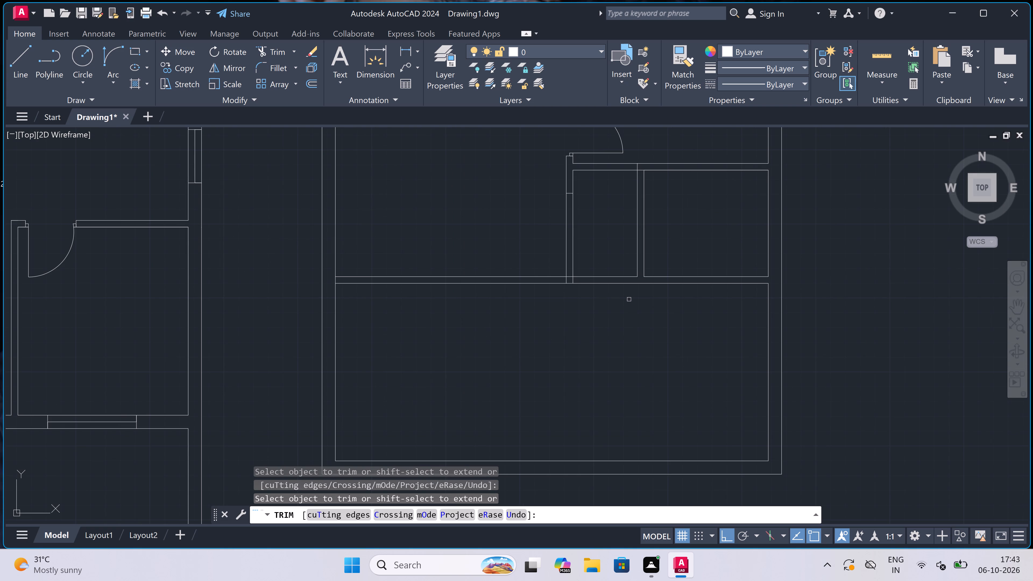
{"action": "key", "text": "Escape"}
Draw connected lines from the bottom room's lower-left inner corner: 11'6" right, up to the long horizontal wall, and 5' right along it.
{"action": "scroll", "coordinate": [556, 299], "scroll_direction": "down", "scroll_amount": 2}
{"action": "scroll", "coordinate": [560, 315], "scroll_direction": "up", "scroll_amount": 2}
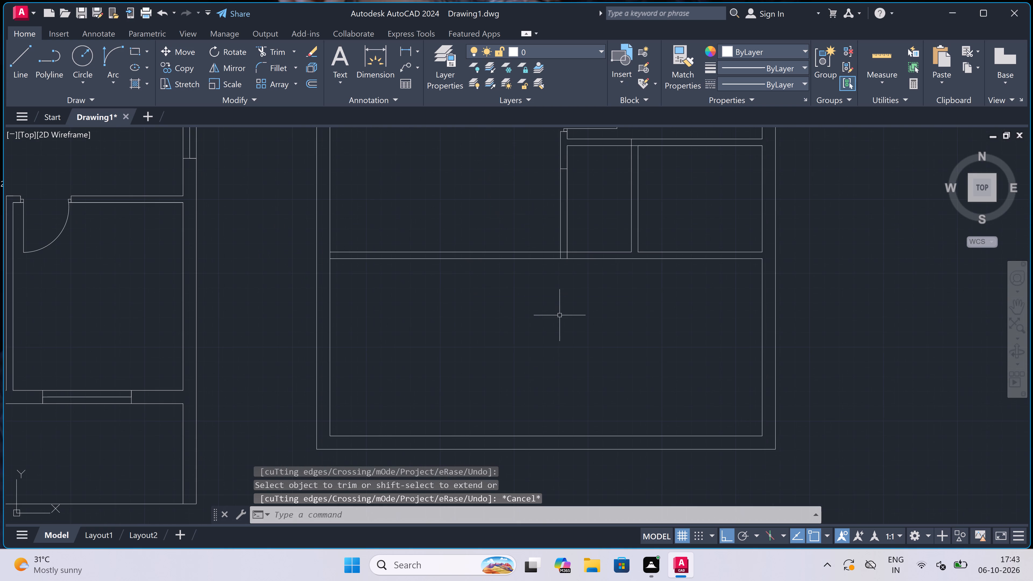
{"action": "key", "text": "l"}
{"action": "key", "text": "space"}
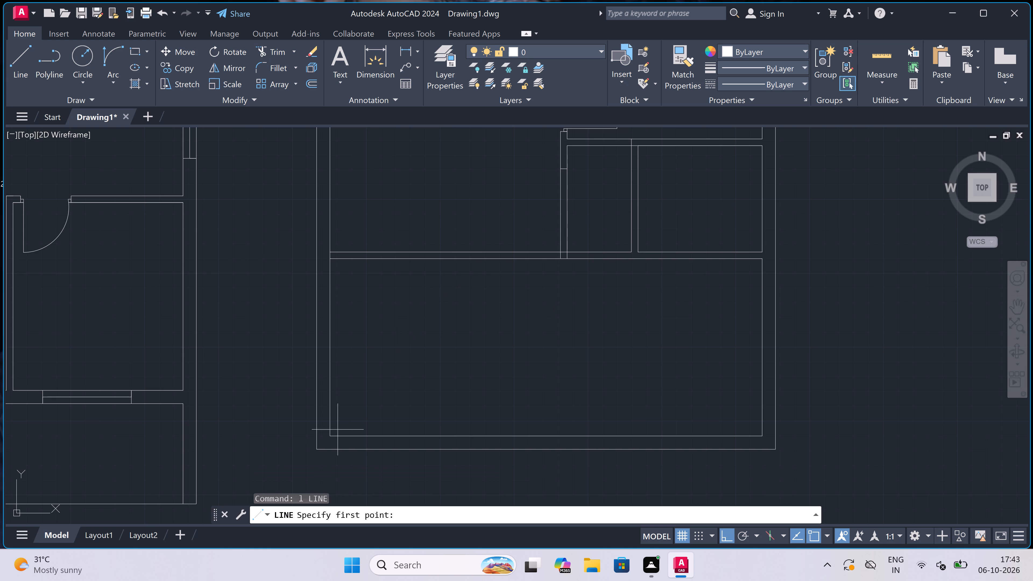
{"action": "left_click", "coordinate": [327, 437]}
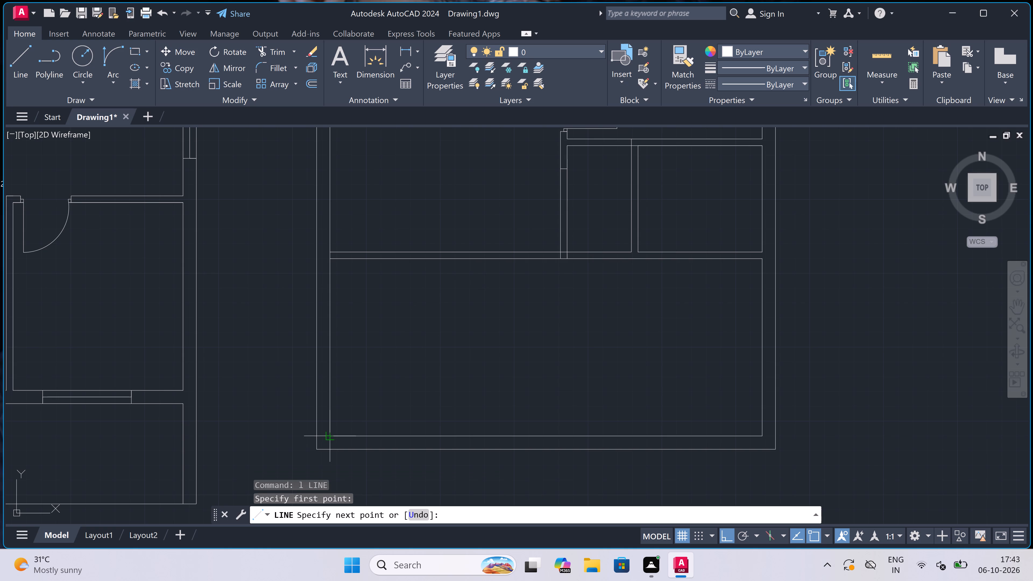
{"action": "type", "text": "11'6\""}
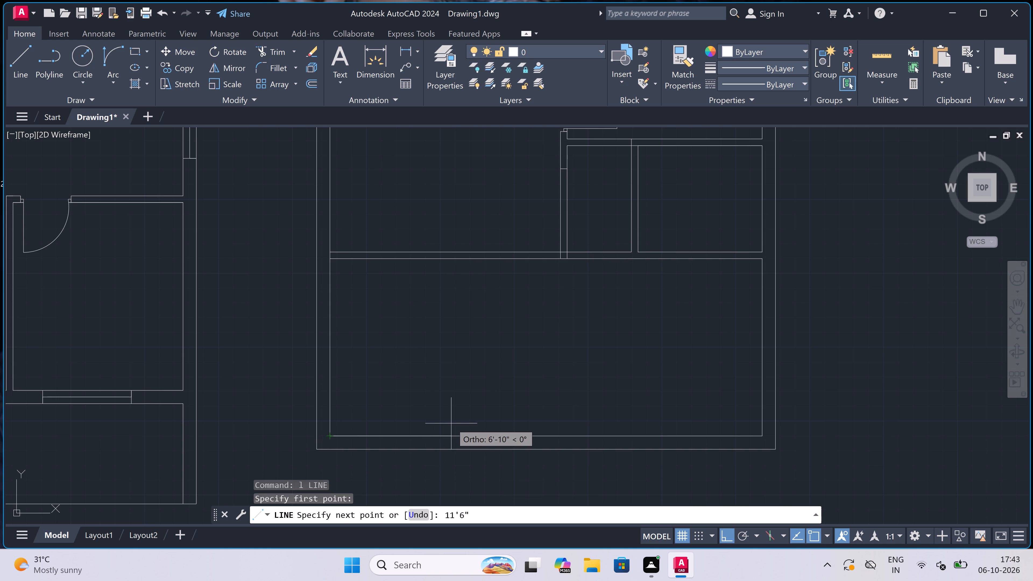
{"action": "key", "text": "space"}
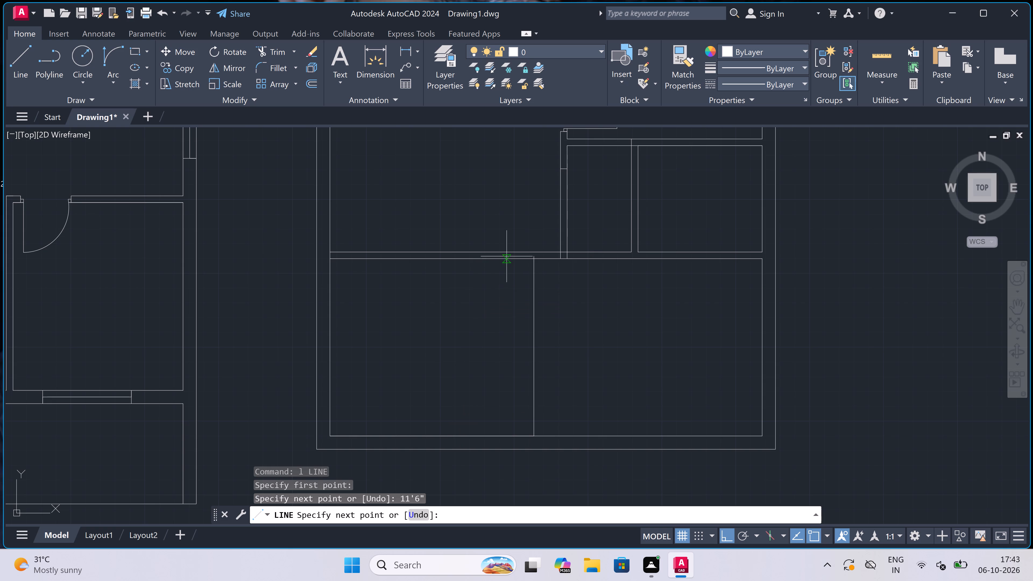
{"action": "left_click", "coordinate": [532, 261]}
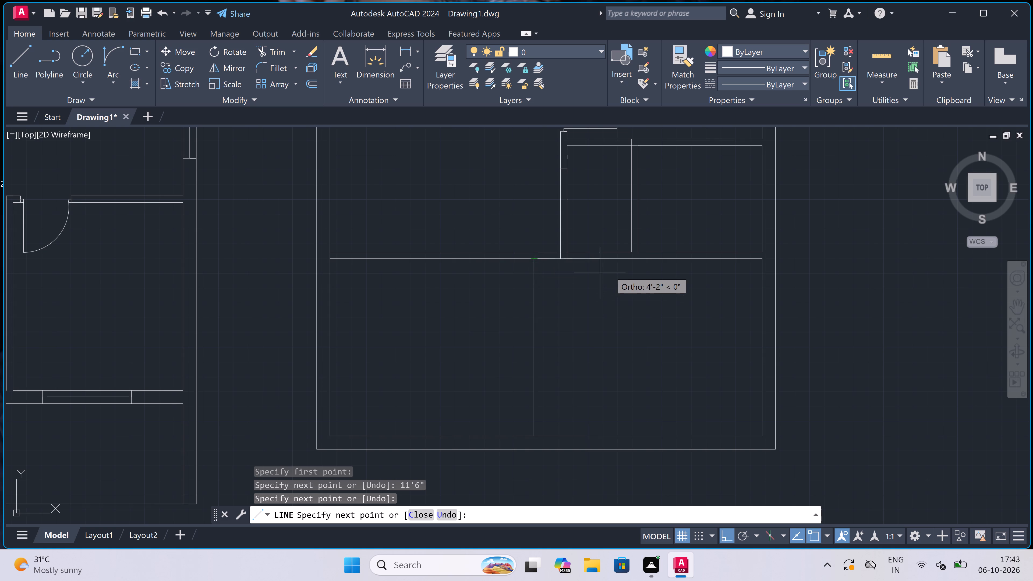
{"action": "type", "text": "5'"}
{"action": "key", "text": "space"}
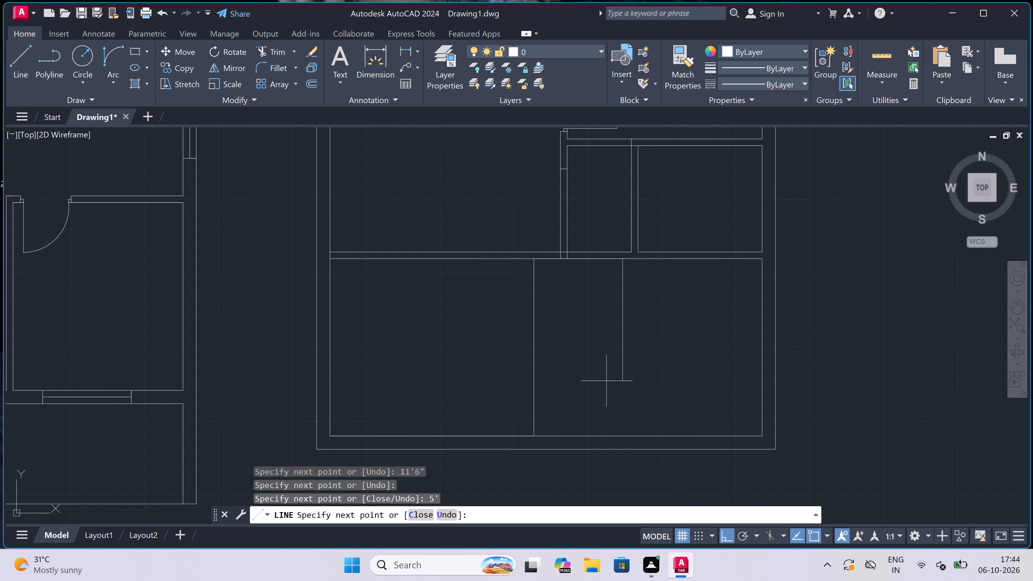
{"action": "key", "text": "Escape"}
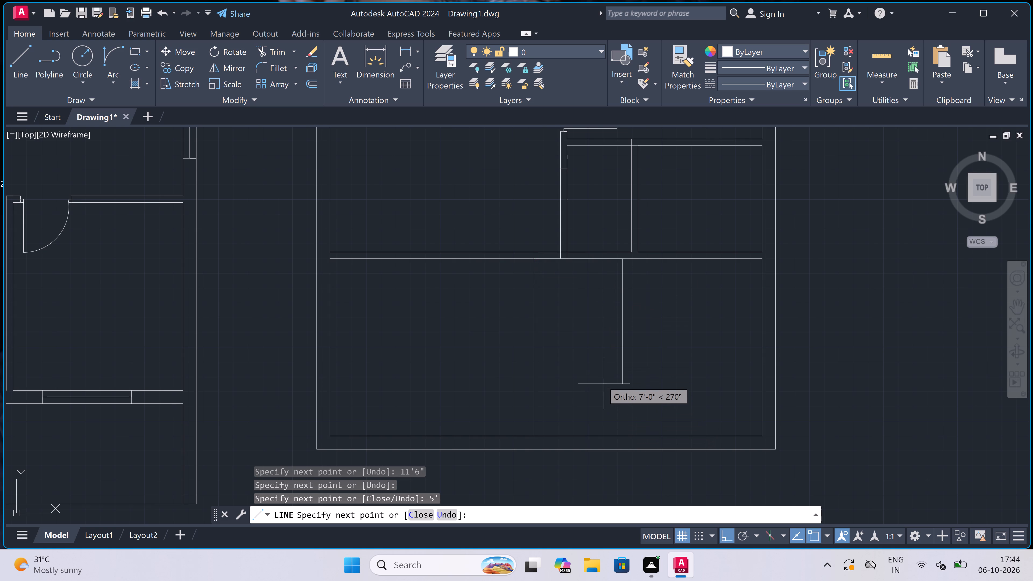
Offset the new full-height vertical line 4.5" to the right to form a partition in the bottom room.
{"action": "key", "text": "o"}
{"action": "key", "text": "space"}
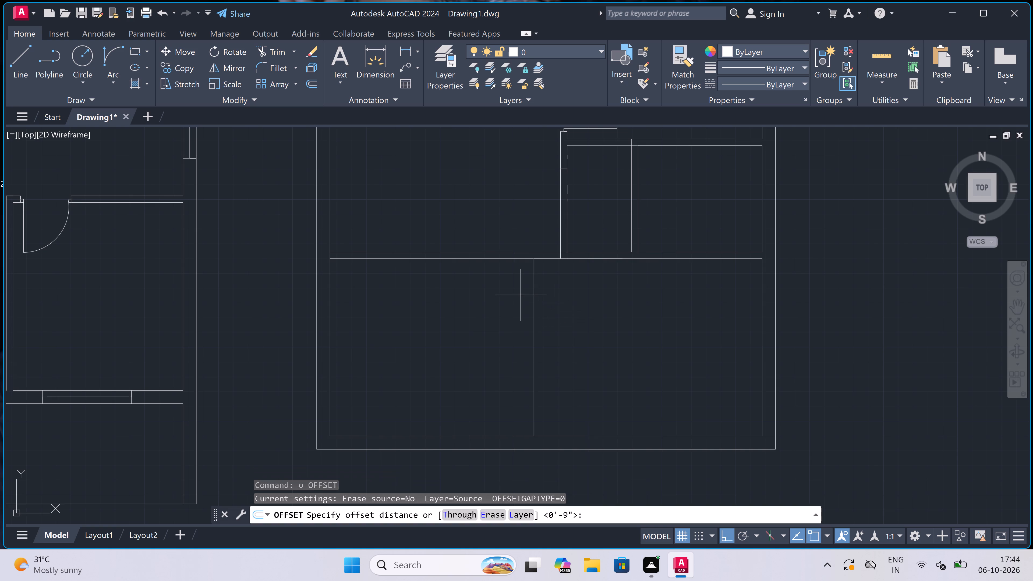
{"action": "left_click", "coordinate": [532, 306]}
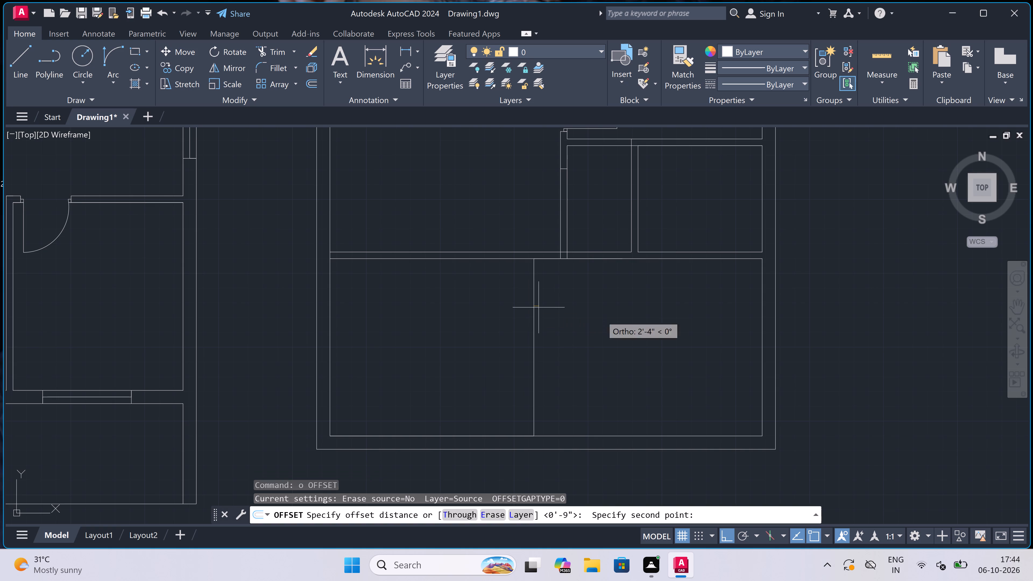
{"action": "type", "text": "4.5\""}
{"action": "key", "text": "space"}
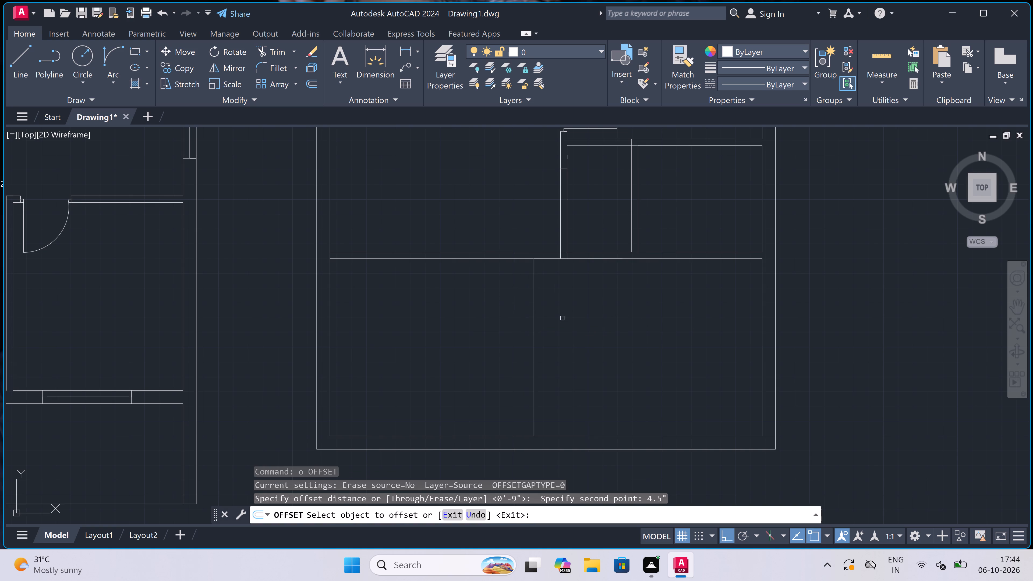
{"action": "left_click", "coordinate": [534, 299]}
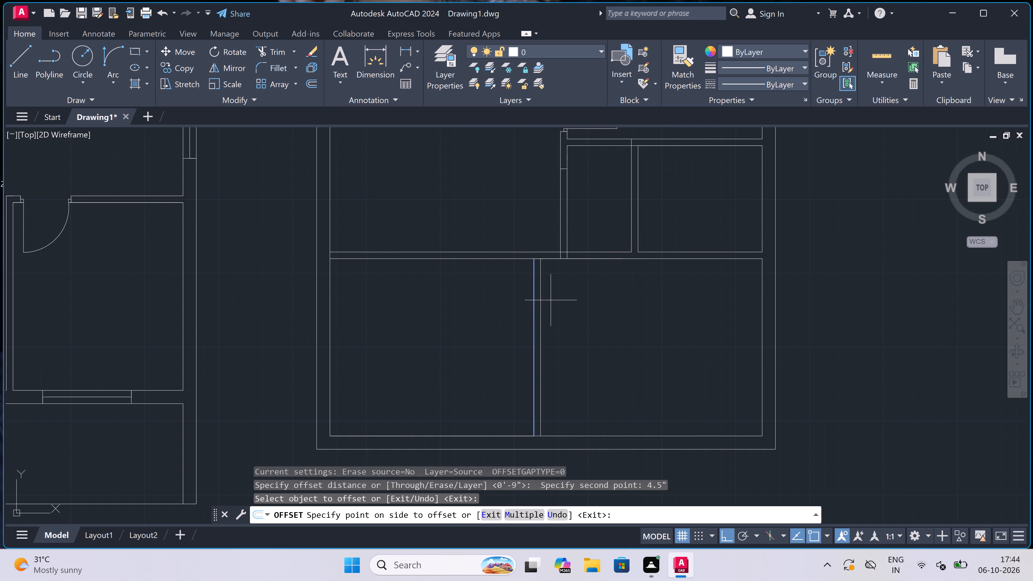
{"action": "left_click", "coordinate": [564, 302]}
{"action": "key", "text": "Escape"}
Create a second 4.5" thick partition by offsetting the first partition's right face 4' right, and that copy 4.5" further right.
{"action": "key", "text": "space"}
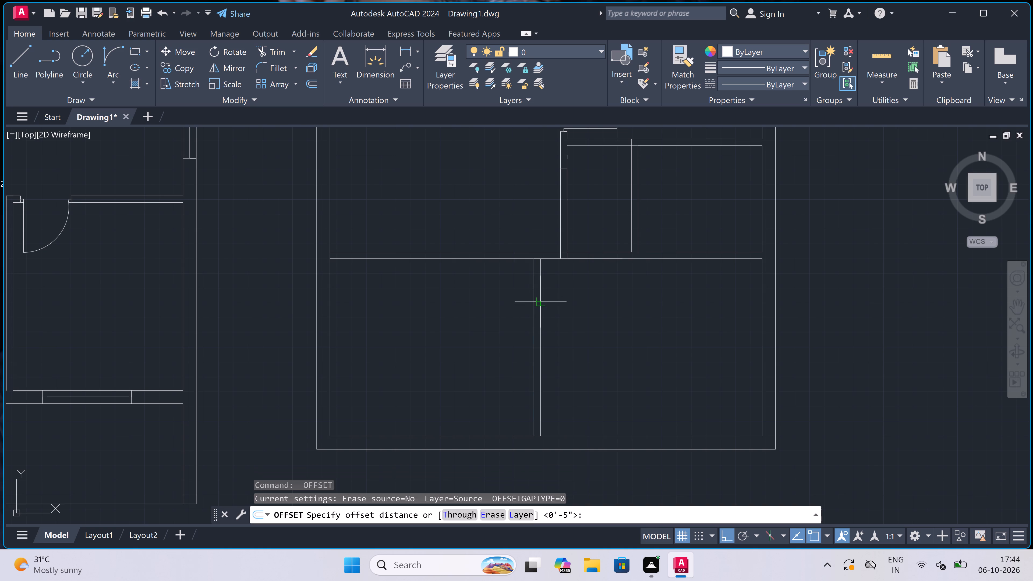
{"action": "left_click", "coordinate": [540, 298]}
{"action": "type", "text": "4'"}
{"action": "key", "text": "space"}
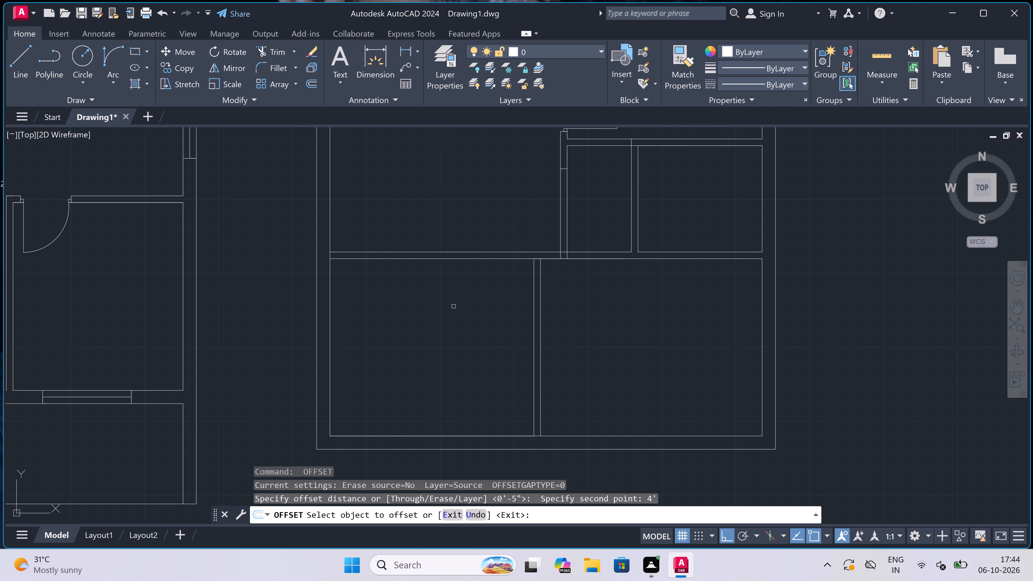
{"action": "left_click", "coordinate": [541, 291]}
{"action": "left_click", "coordinate": [664, 303]}
{"action": "key", "text": "Escape"}
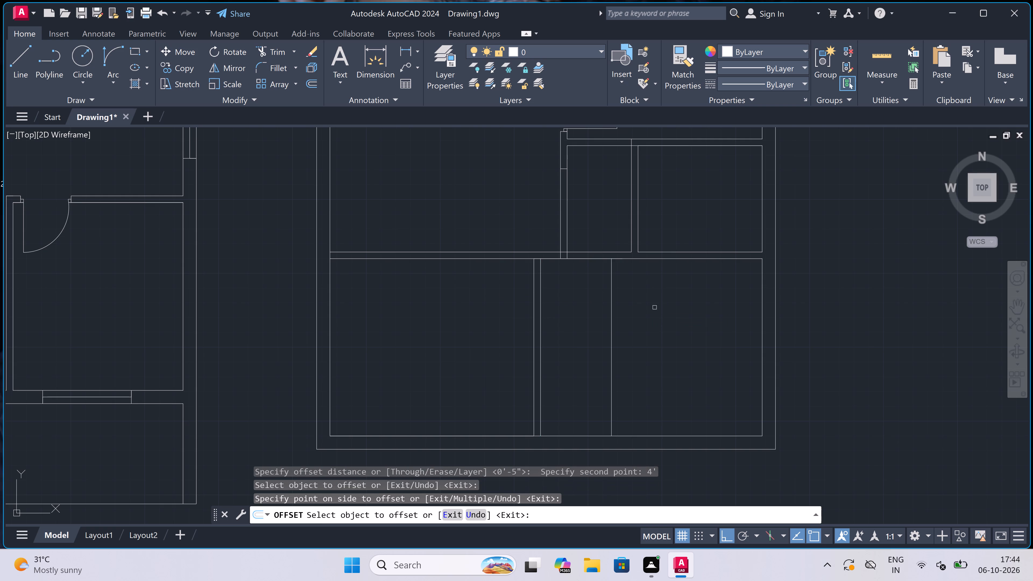
{"action": "key", "text": "space"}
{"action": "left_click", "coordinate": [615, 325]}
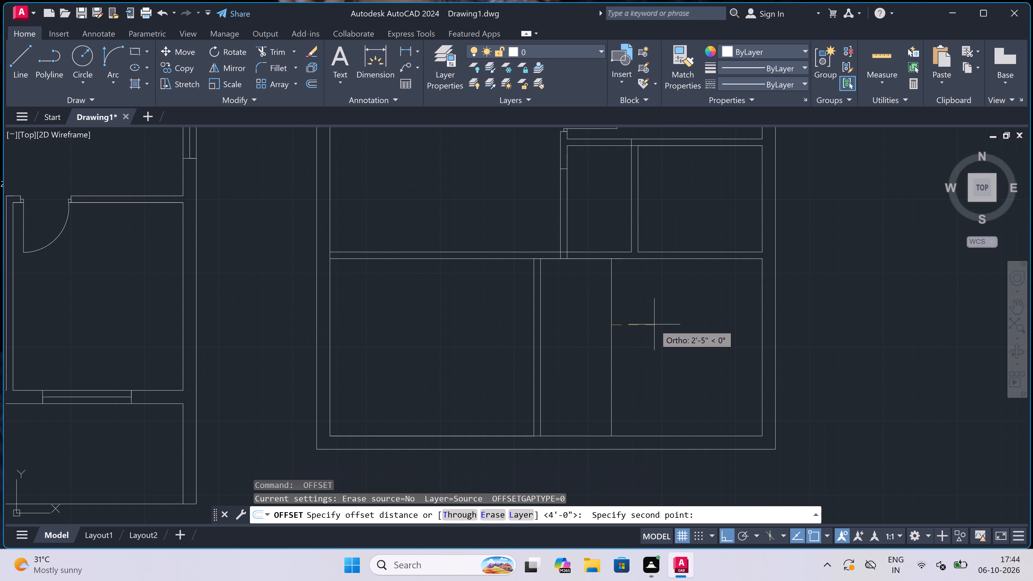
{"action": "type", "text": "4.5\""}
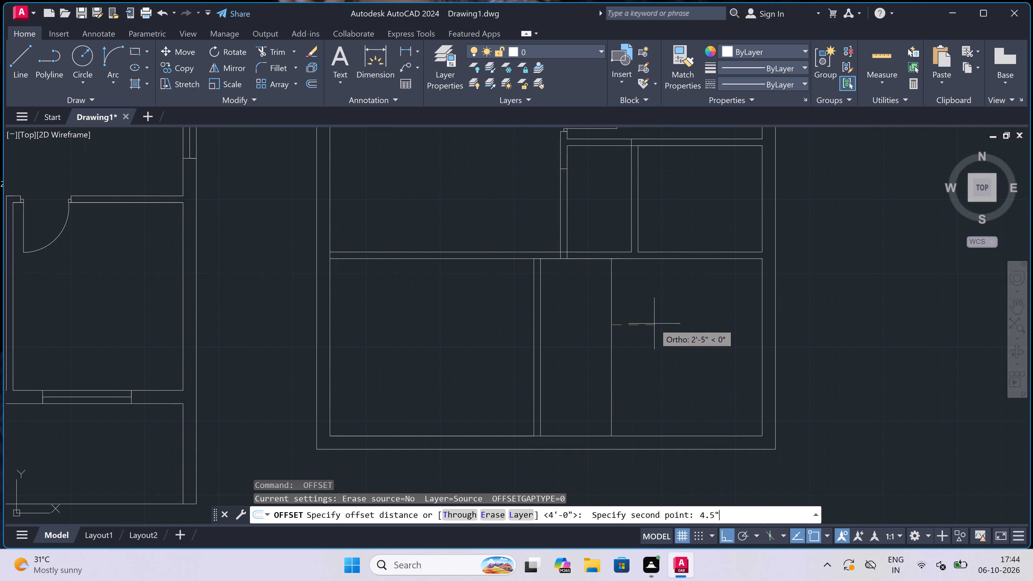
{"action": "key", "text": "space"}
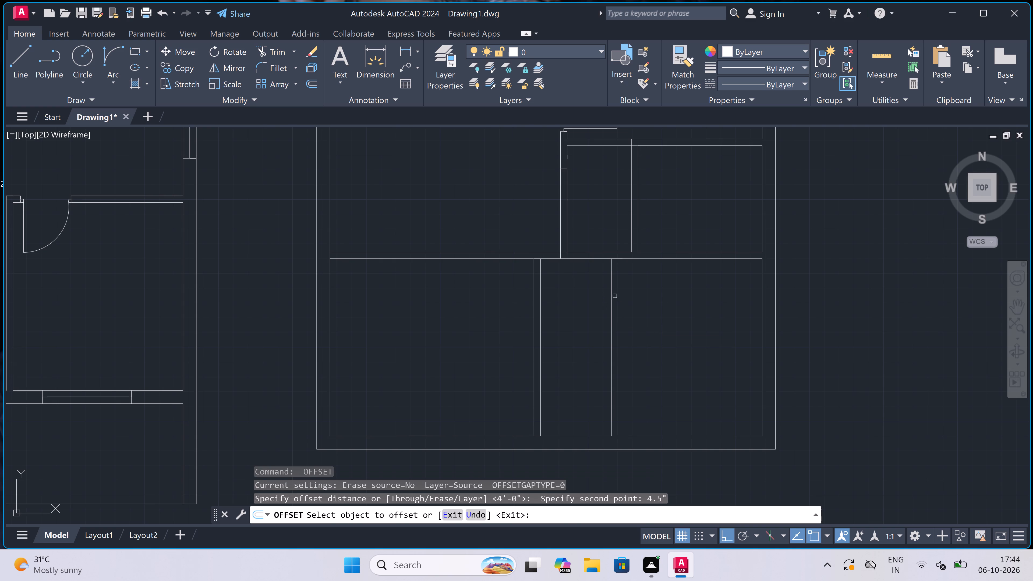
{"action": "left_click", "coordinate": [612, 296]}
{"action": "left_click", "coordinate": [636, 298]}
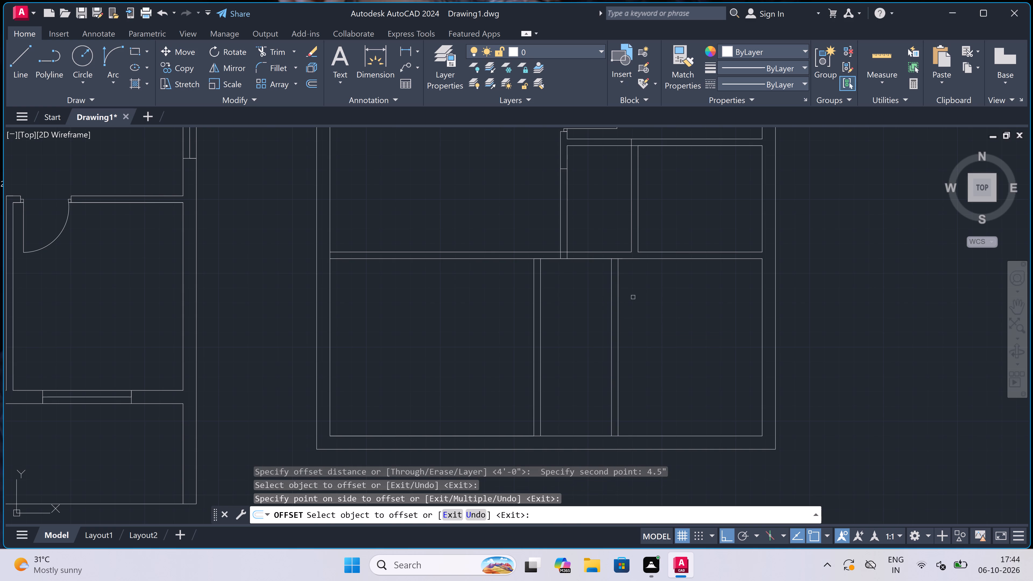
{"action": "key", "text": "Escape"}
Trim away both lines of the central vertical wall where they cross the thickness of the long horizontal wall.
{"action": "key", "text": "t"}
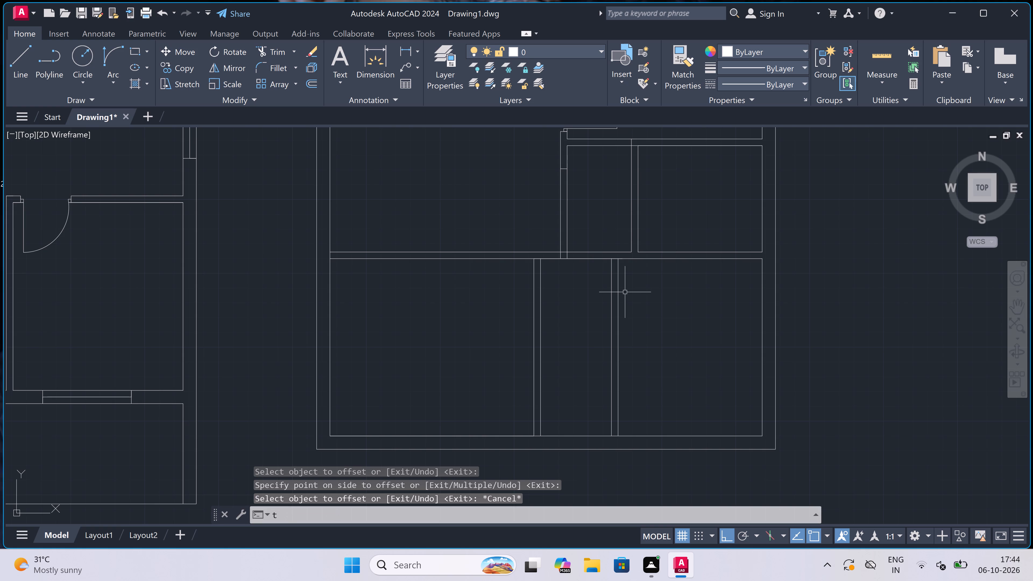
{"action": "key", "text": "r"}
{"action": "key", "text": "space"}
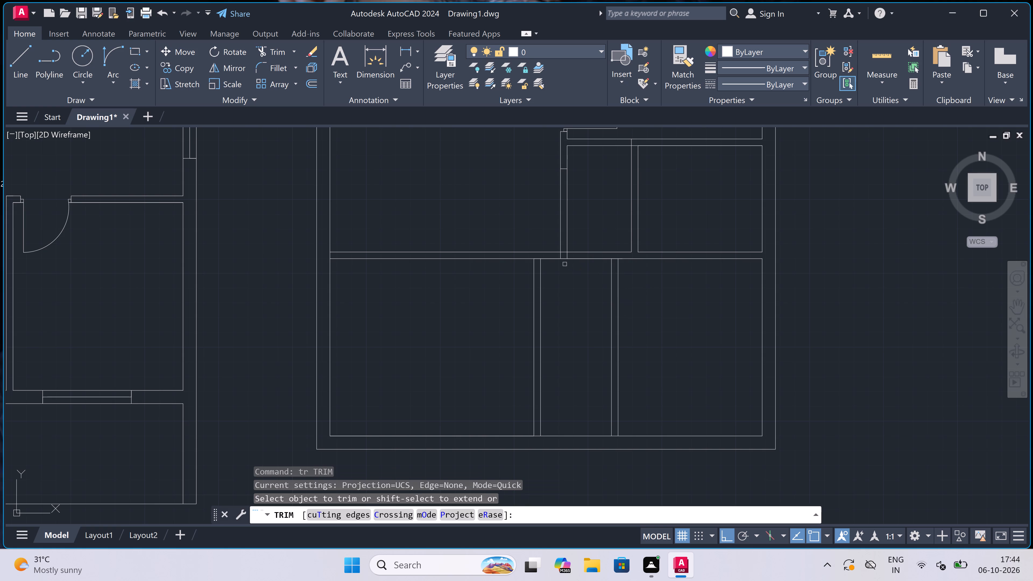
{"action": "scroll", "coordinate": [554, 254], "scroll_direction": "up", "scroll_amount": 4}
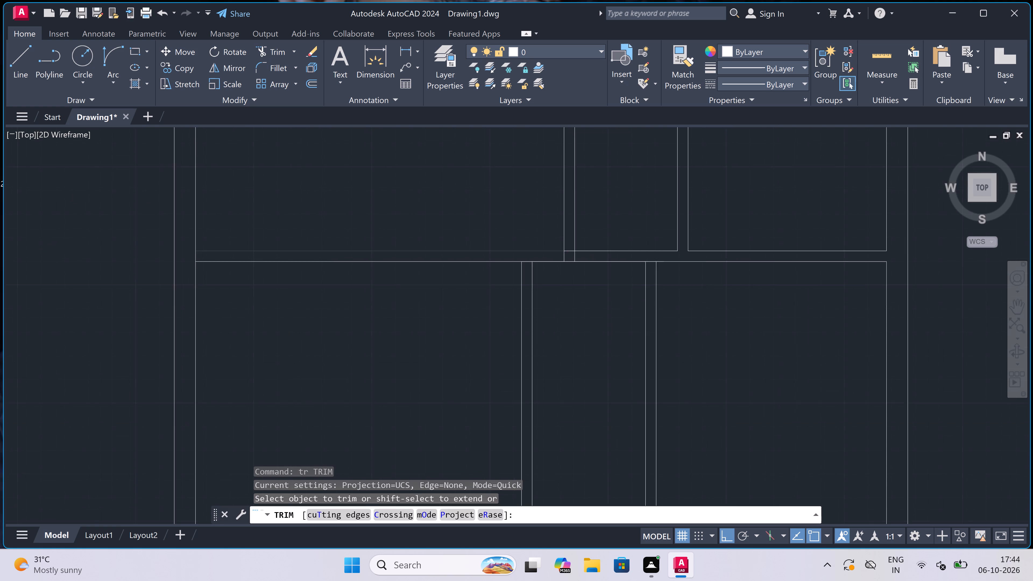
{"action": "left_click", "coordinate": [536, 262]}
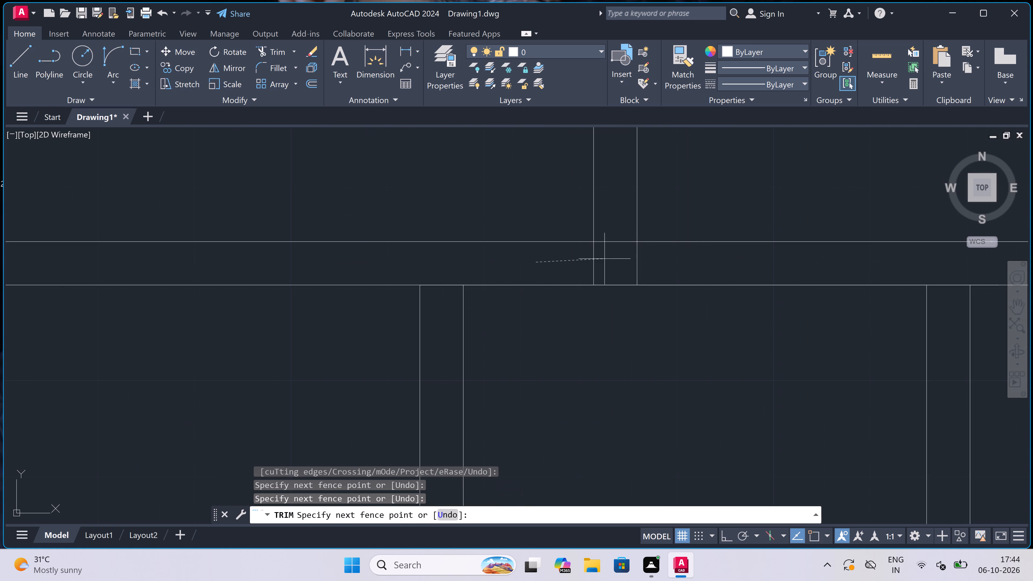
{"action": "left_click", "coordinate": [672, 256]}
Trim the long horizontal wall's lower line between the faces of each of the two new partitions.
{"action": "scroll", "coordinate": [671, 255], "scroll_direction": "down", "scroll_amount": 1}
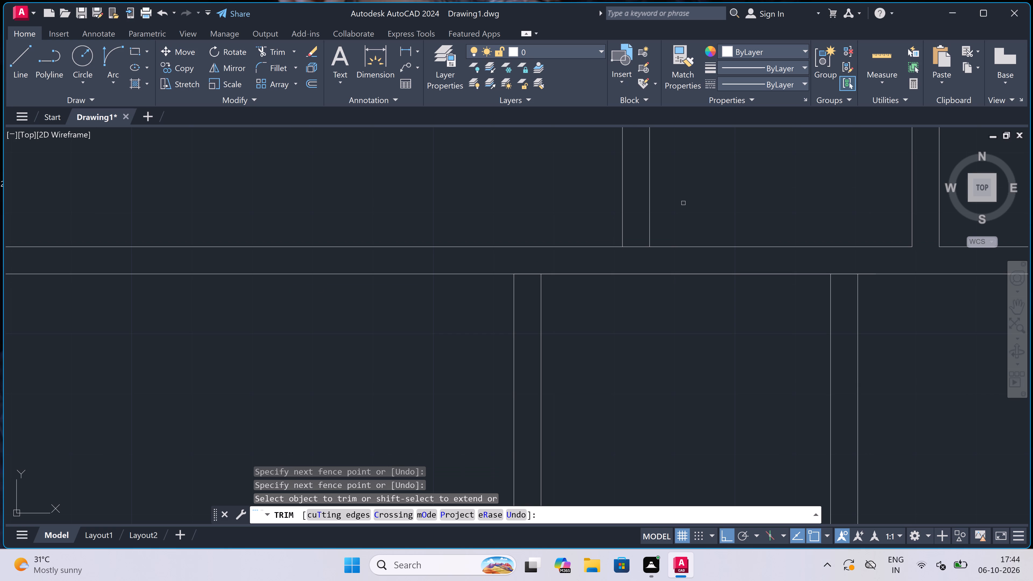
{"action": "left_click", "coordinate": [530, 273]}
{"action": "double_click", "coordinate": [530, 273]}
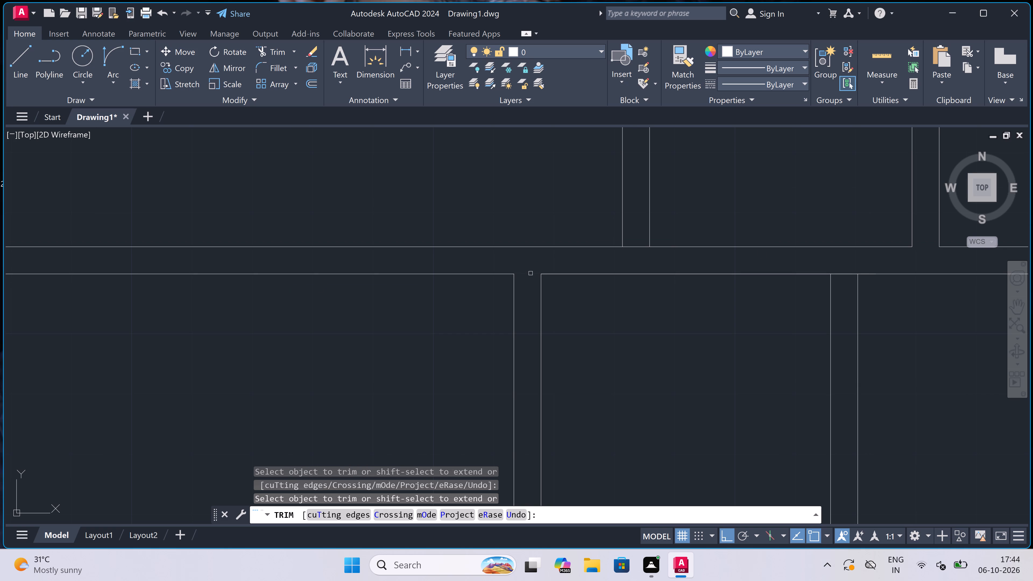
{"action": "scroll", "coordinate": [846, 279], "scroll_direction": "down", "scroll_amount": 1}
{"action": "scroll", "coordinate": [844, 277], "scroll_direction": "up", "scroll_amount": 3}
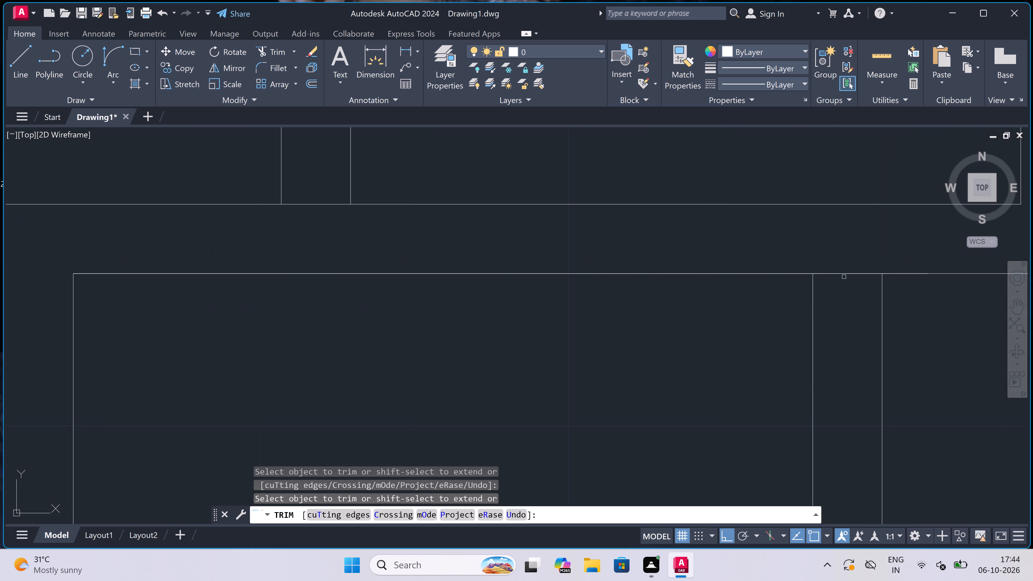
{"action": "left_click", "coordinate": [844, 277]}
{"action": "left_click", "coordinate": [838, 264]}
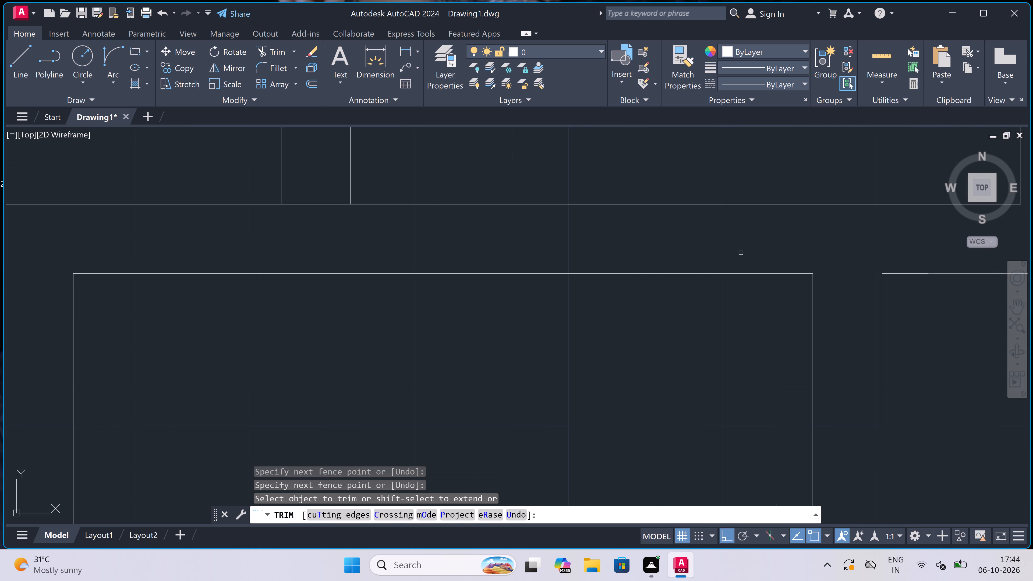
Trim the bottom outer wall's inner line between the faces of each of the two new partitions.
{"action": "scroll", "coordinate": [717, 249], "scroll_direction": "down", "scroll_amount": 5}
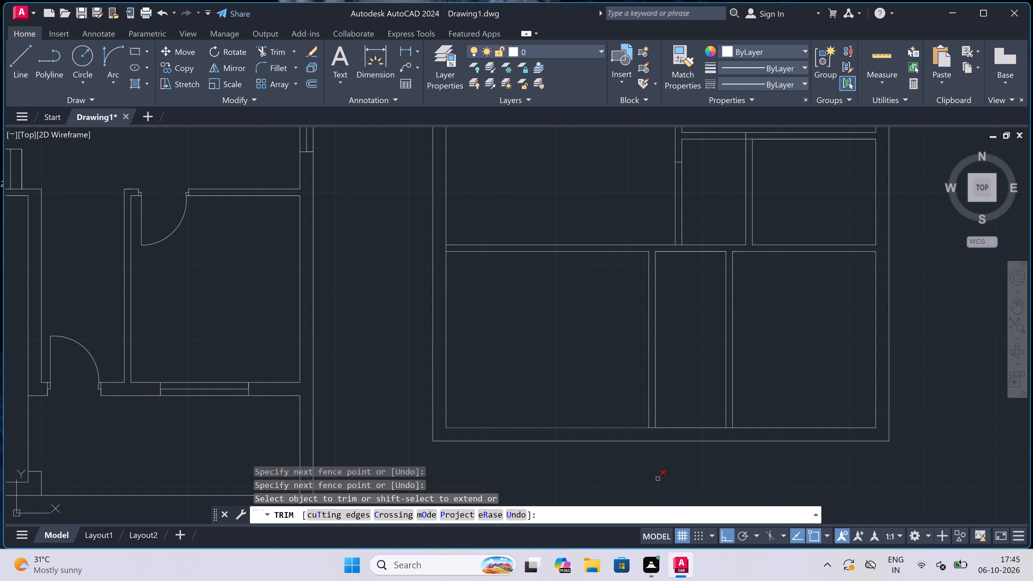
{"action": "scroll", "coordinate": [652, 452], "scroll_direction": "up", "scroll_amount": 1}
{"action": "scroll", "coordinate": [651, 408], "scroll_direction": "up", "scroll_amount": 4}
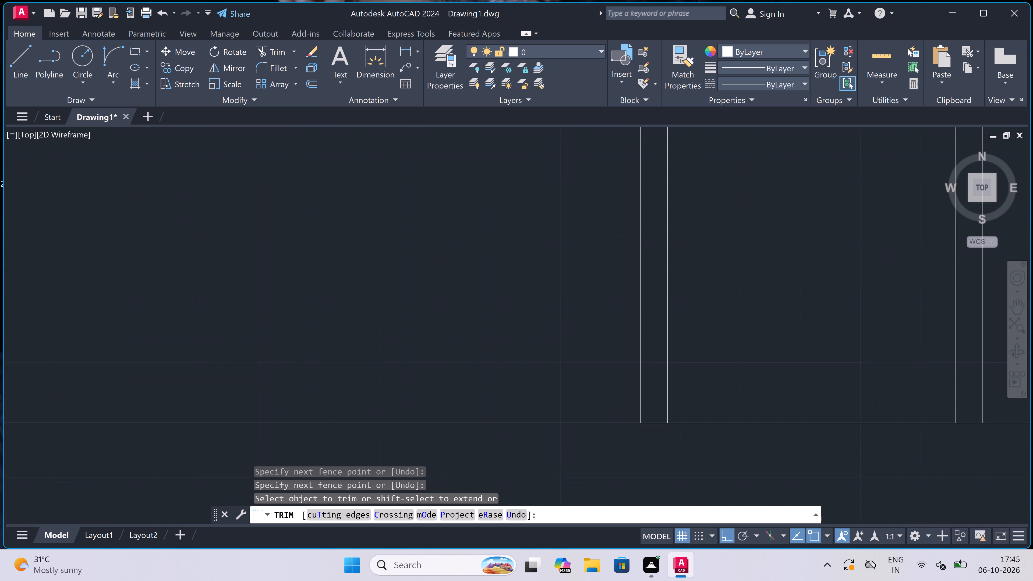
{"action": "left_click", "coordinate": [650, 408]}
{"action": "left_click", "coordinate": [646, 461]}
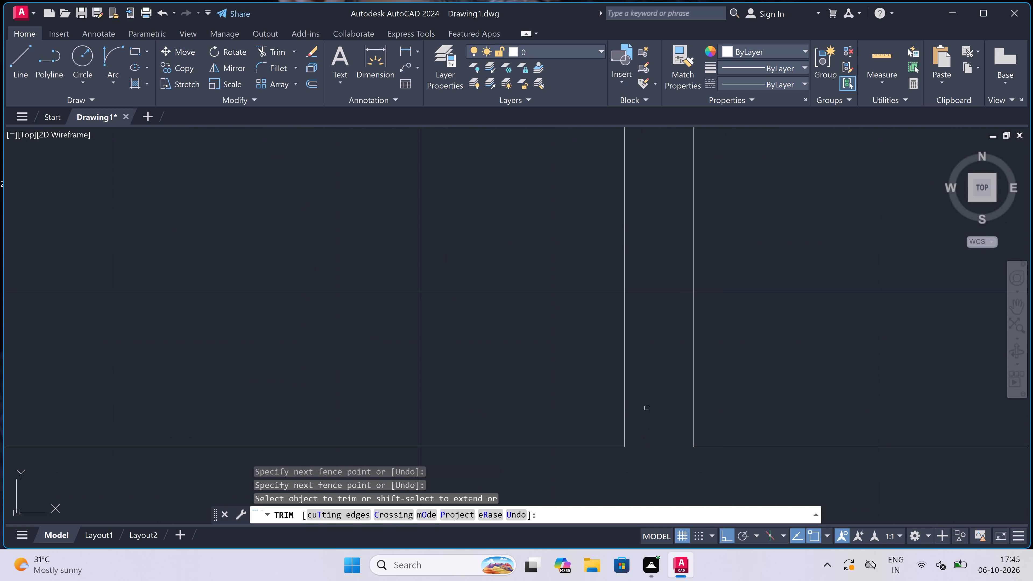
{"action": "scroll", "coordinate": [595, 302], "scroll_direction": "down", "scroll_amount": 6}
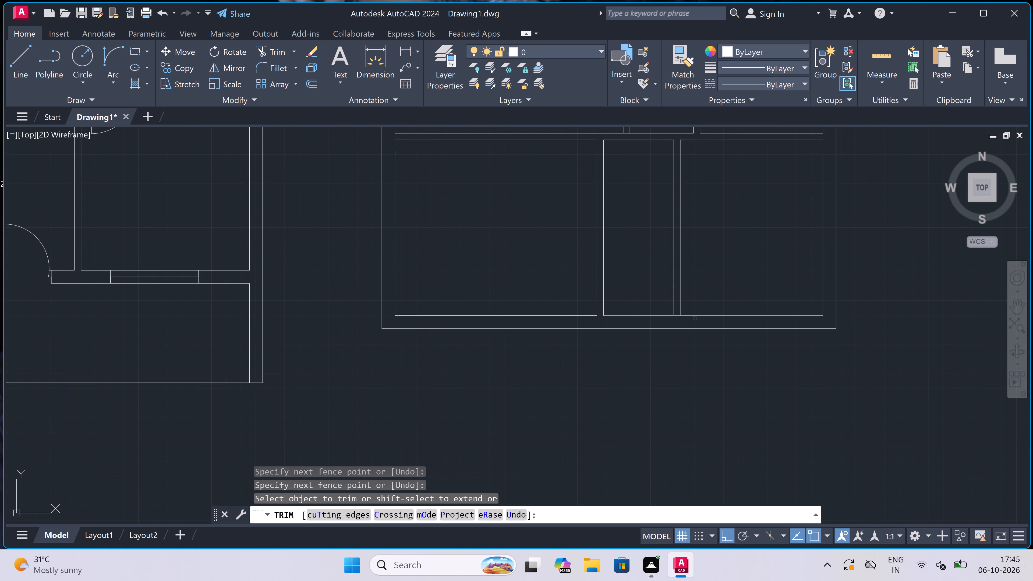
{"action": "scroll", "coordinate": [695, 318], "scroll_direction": "up", "scroll_amount": 4}
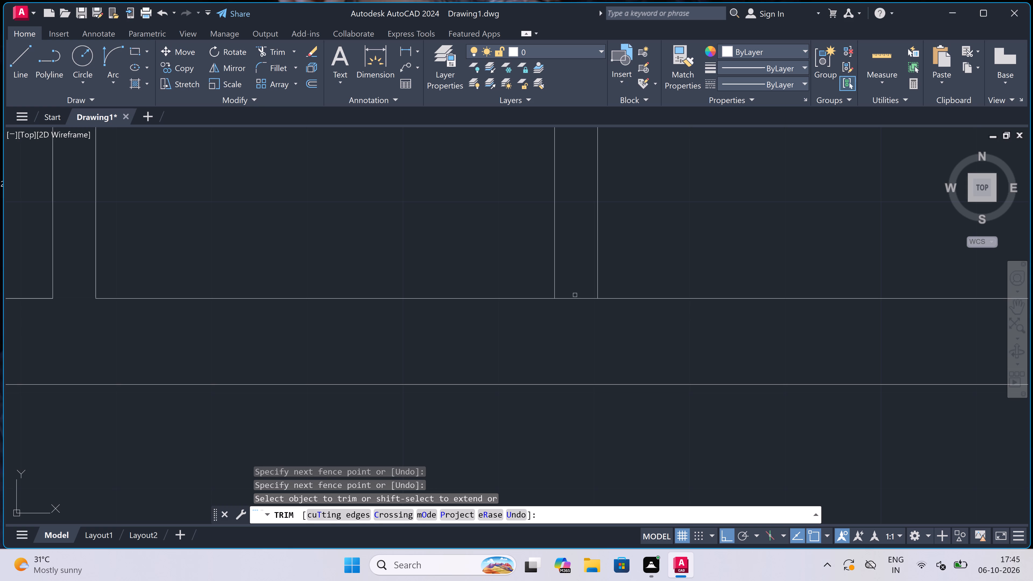
{"action": "left_click", "coordinate": [575, 295]}
{"action": "left_click", "coordinate": [574, 326]}
{"action": "scroll", "coordinate": [574, 326], "scroll_direction": "down", "scroll_amount": 4}
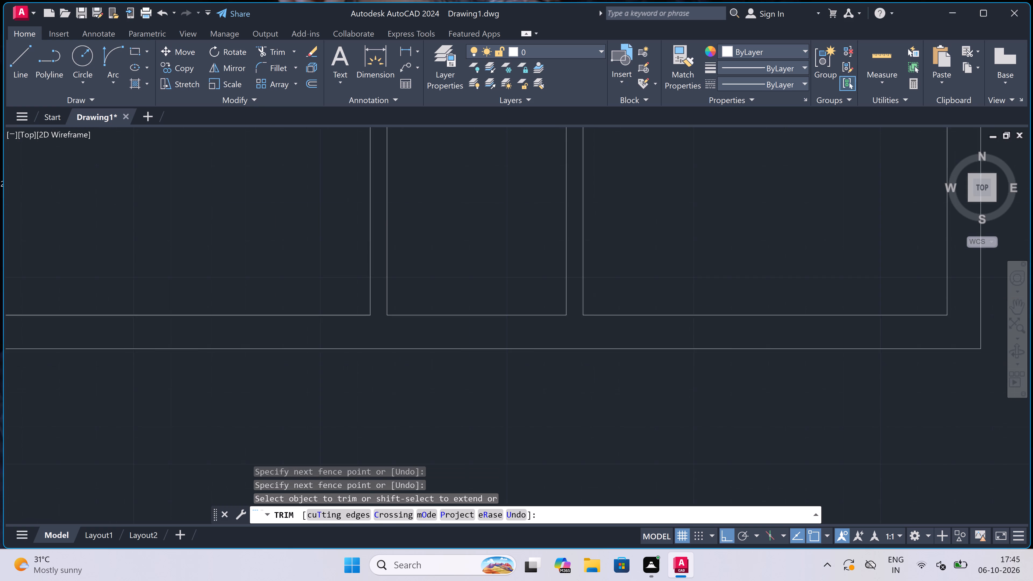
{"action": "scroll", "coordinate": [574, 326], "scroll_direction": "down", "scroll_amount": 5}
{"action": "scroll", "coordinate": [560, 333], "scroll_direction": "up", "scroll_amount": 2}
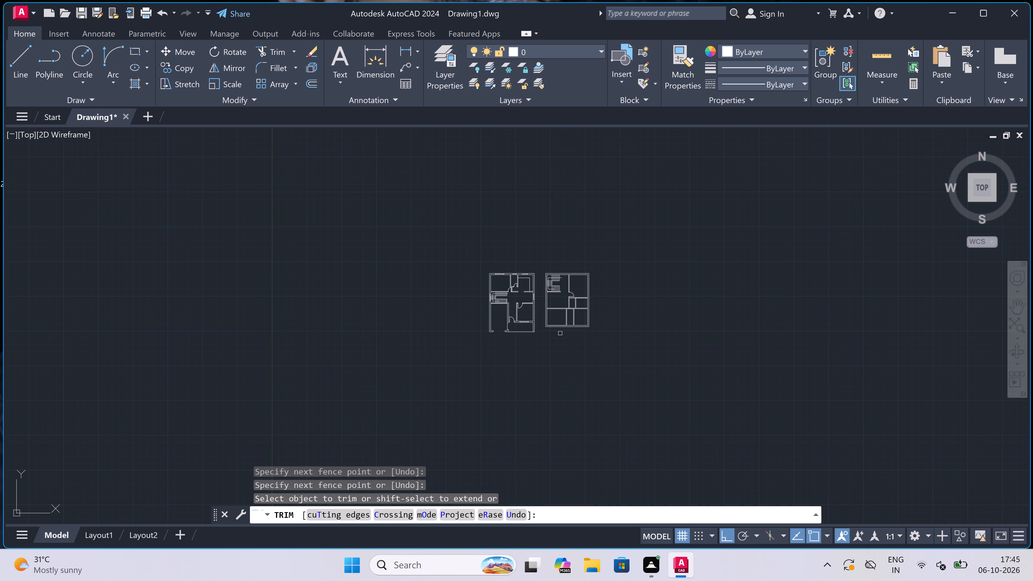
Draw a short line across the central vertical wall's thickness, just above the long horizontal wall.
{"action": "scroll", "coordinate": [562, 280], "scroll_direction": "up", "scroll_amount": 2}
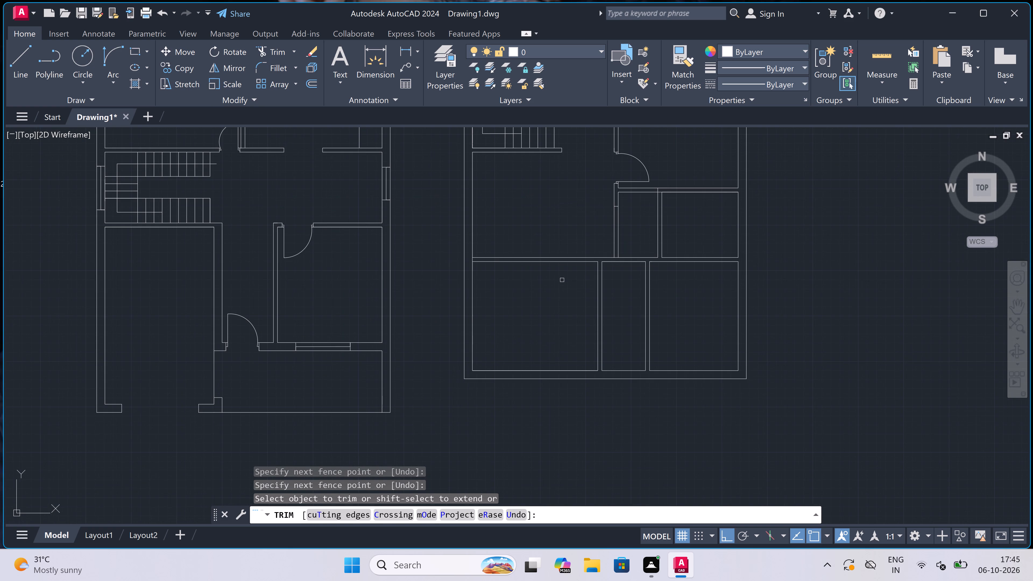
{"action": "key", "text": "Escape"}
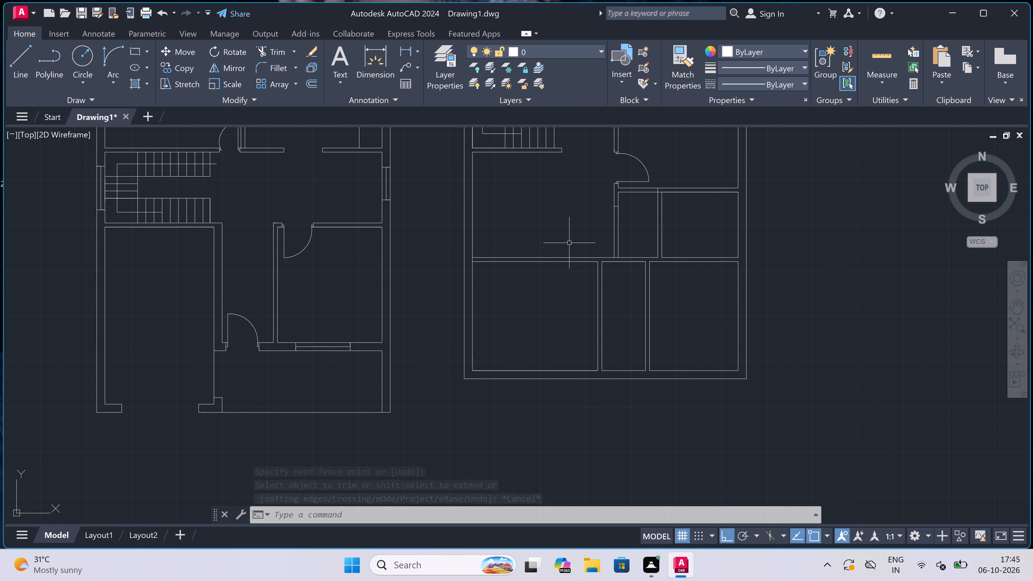
{"action": "scroll", "coordinate": [578, 196], "scroll_direction": "up", "scroll_amount": 1}
{"action": "key", "text": "l"}
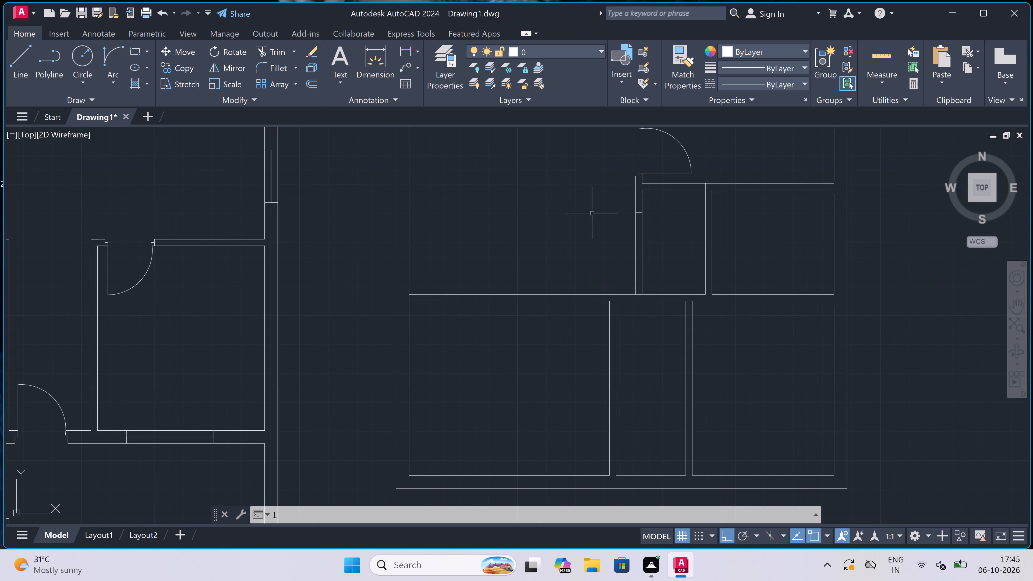
{"action": "key", "text": "space"}
{"action": "scroll", "coordinate": [638, 253], "scroll_direction": "up", "scroll_amount": 3}
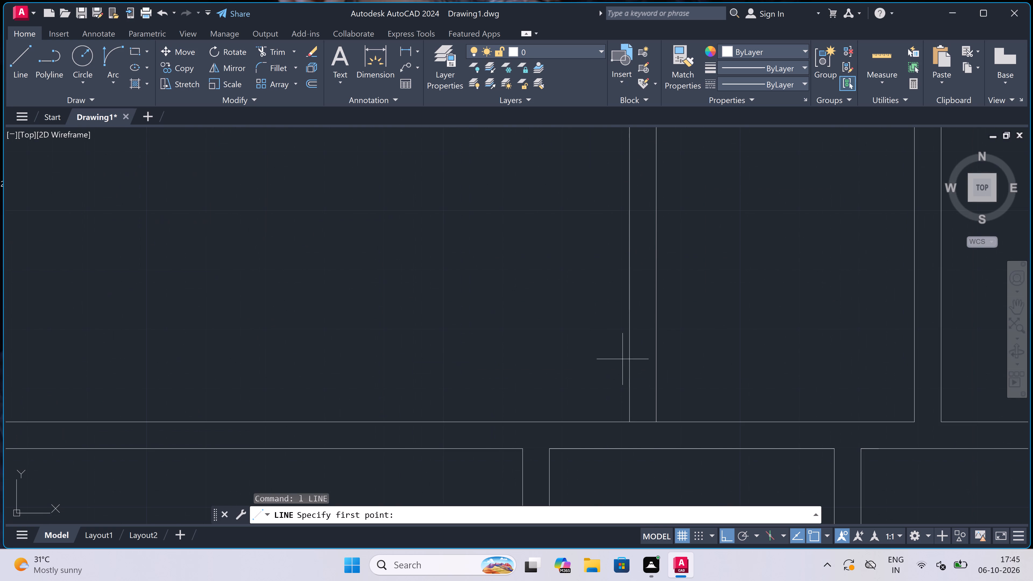
{"action": "left_click", "coordinate": [631, 386]}
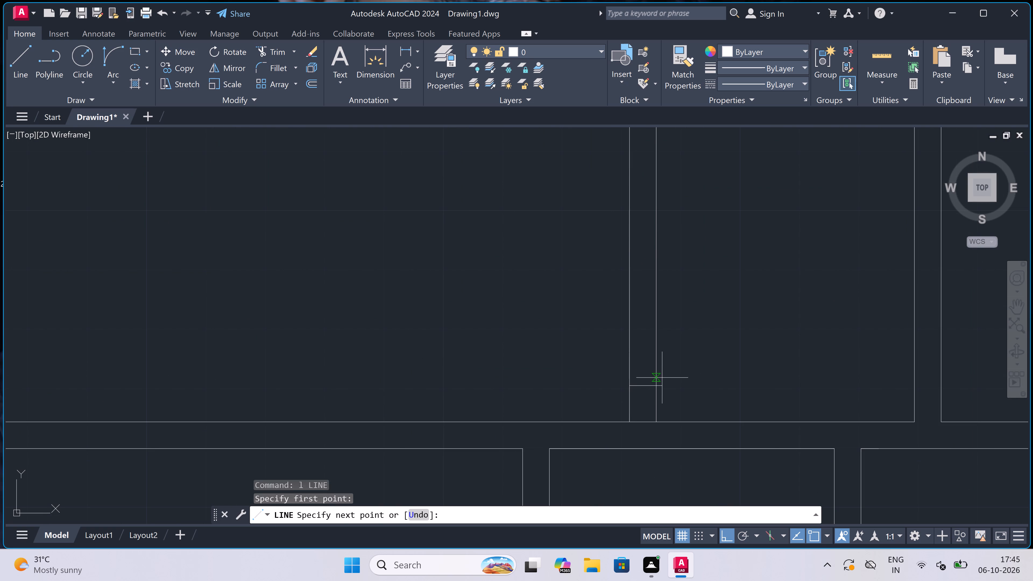
{"action": "left_click", "coordinate": [656, 387]}
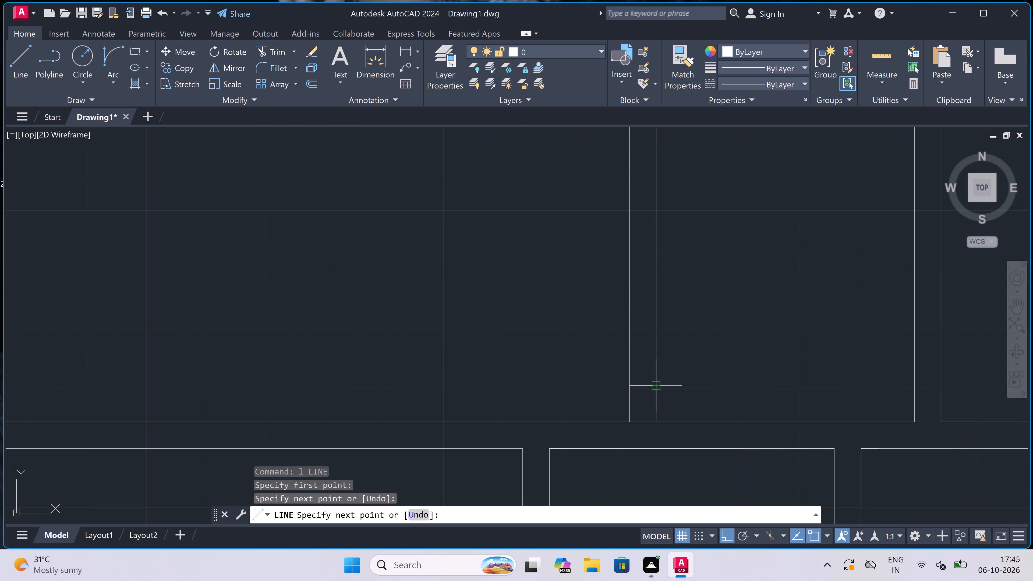
{"action": "key", "text": "Escape"}
Trim the long horizontal wall's upper line between the central wall's faces, and both central wall lines between its two cross lines.
{"action": "key", "text": "t"}
{"action": "key", "text": "r"}
{"action": "key", "text": "space"}
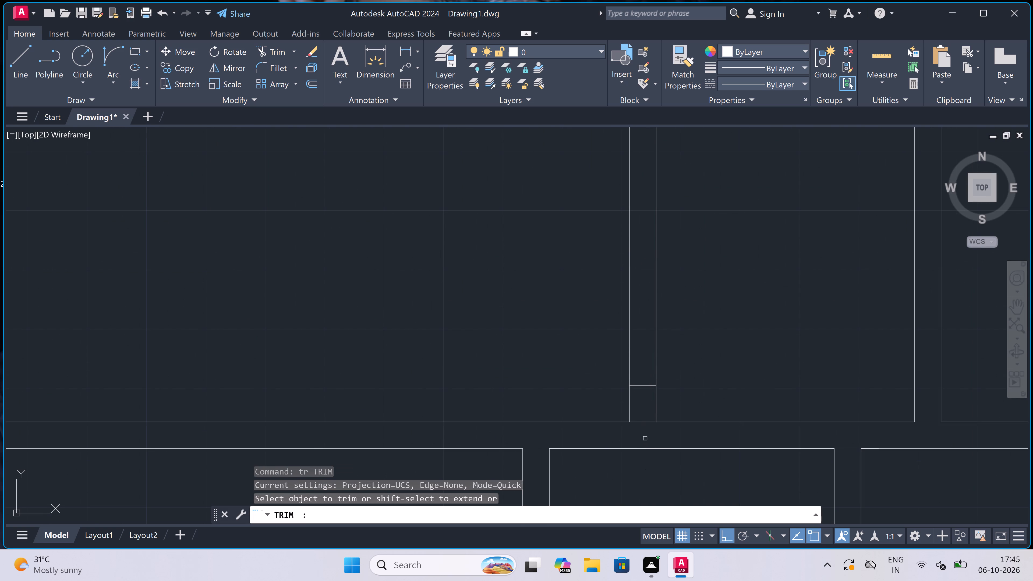
{"action": "left_click", "coordinate": [643, 410]}
{"action": "left_click", "coordinate": [643, 432]}
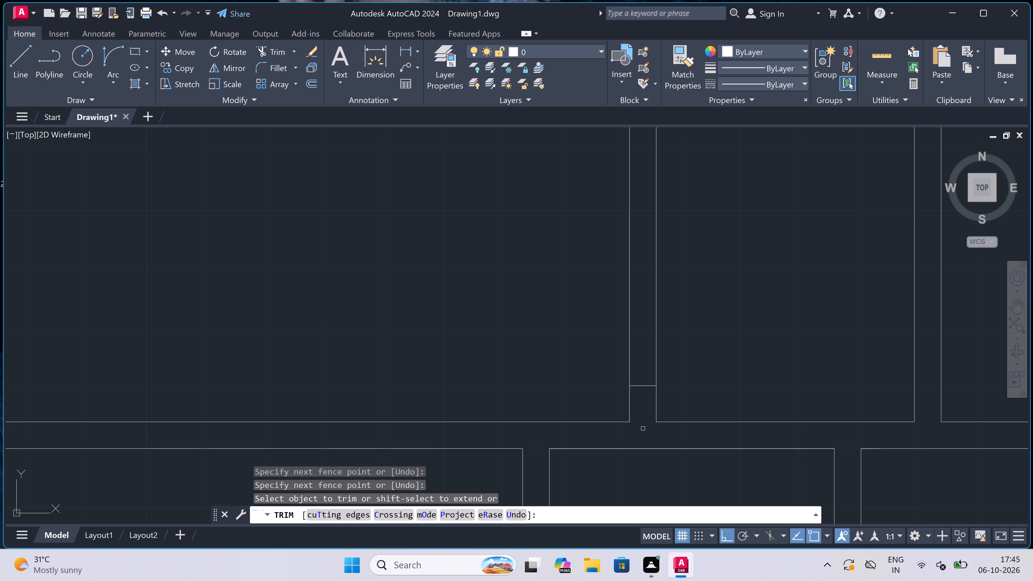
{"action": "scroll", "coordinate": [662, 379], "scroll_direction": "down", "scroll_amount": 3}
{"action": "left_click", "coordinate": [664, 365]}
{"action": "left_click", "coordinate": [633, 350]}
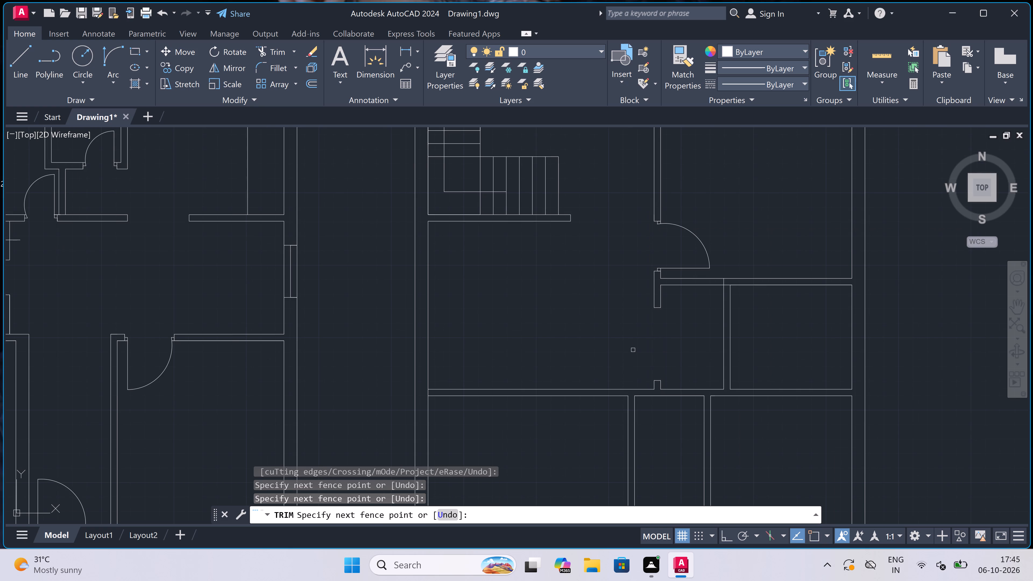
{"action": "key", "text": "Escape"}
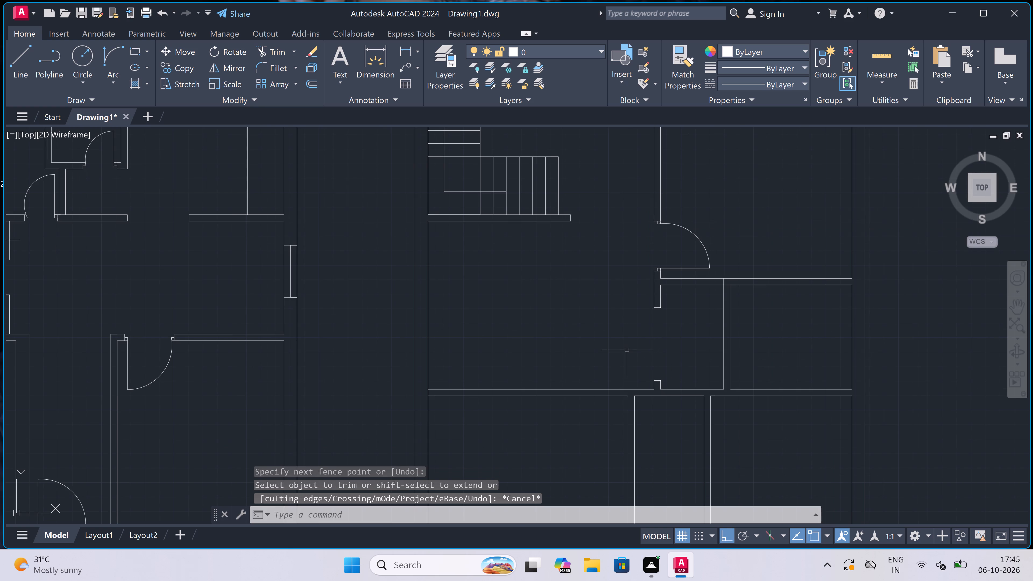
Draw the door's right jamb across the long horizontal wall, left of the first partition, with a 2" stop and 3' leaf downward.
{"action": "type", "text": "l"}
{"action": "key", "text": "space"}
{"action": "scroll", "coordinate": [588, 301], "scroll_direction": "down", "scroll_amount": 1}
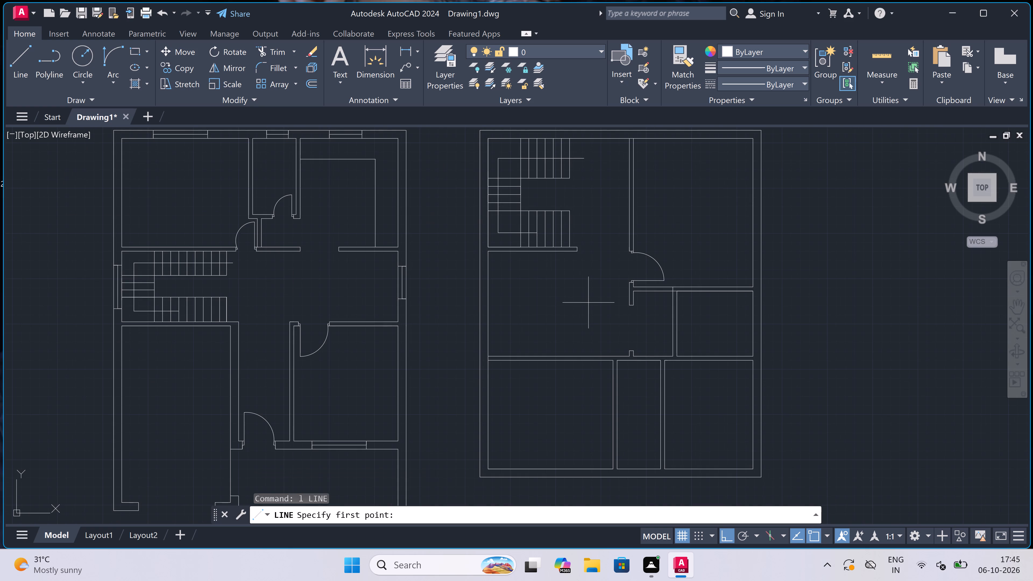
{"action": "scroll", "coordinate": [605, 398], "scroll_direction": "up", "scroll_amount": 3}
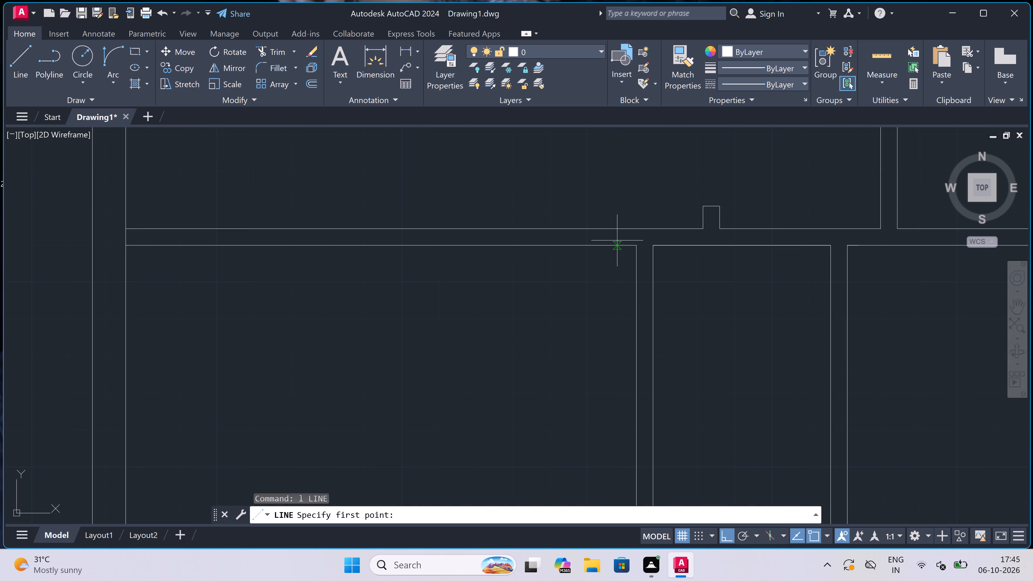
{"action": "left_click", "coordinate": [617, 245]}
{"action": "left_click", "coordinate": [615, 231]}
{"action": "scroll", "coordinate": [614, 235], "scroll_direction": "up", "scroll_amount": 2}
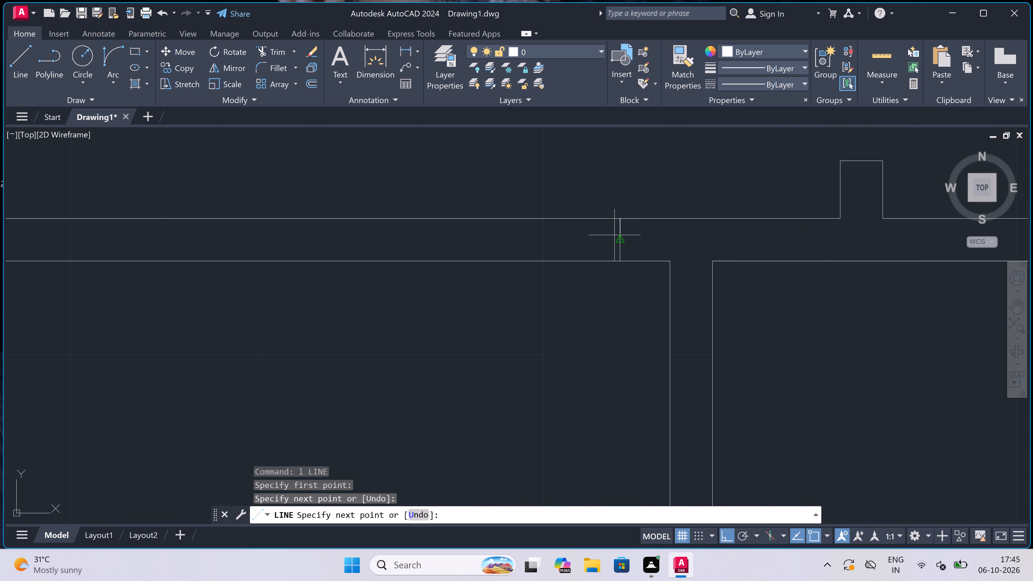
{"action": "left_click", "coordinate": [616, 241]}
{"action": "type", "text": "2\""}
{"action": "key", "text": "space"}
{"action": "type", "text": "3'"}
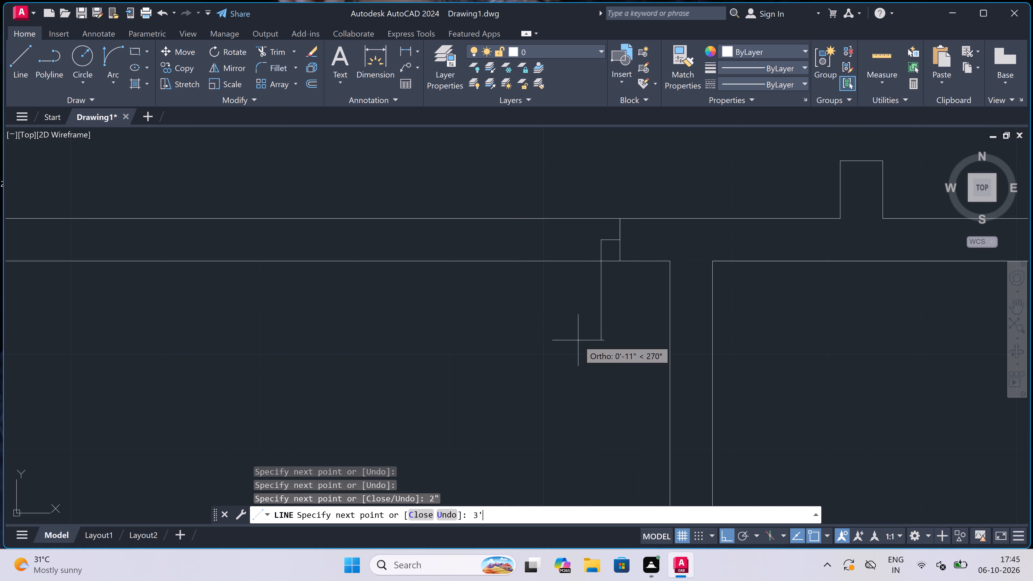
{"action": "key", "text": "space"}
{"action": "key", "text": "Escape"}
Draw the door's left jamb across the long horizontal wall, with a 2" stop projecting right from its midpoint.
{"action": "key", "text": "space"}
{"action": "scroll", "coordinate": [486, 161], "scroll_direction": "down", "scroll_amount": 1}
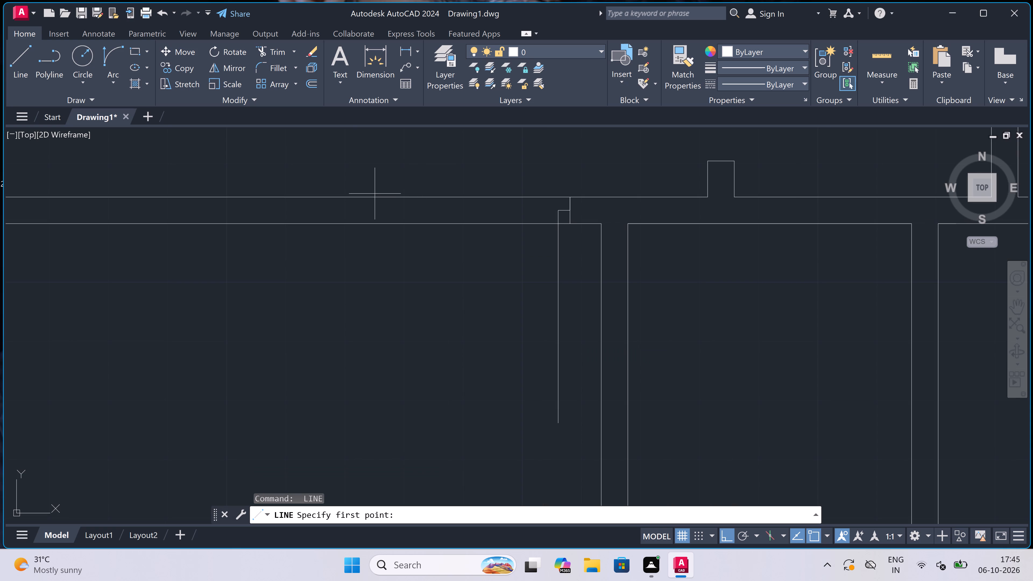
{"action": "left_click", "coordinate": [375, 195]}
{"action": "left_click", "coordinate": [371, 220]}
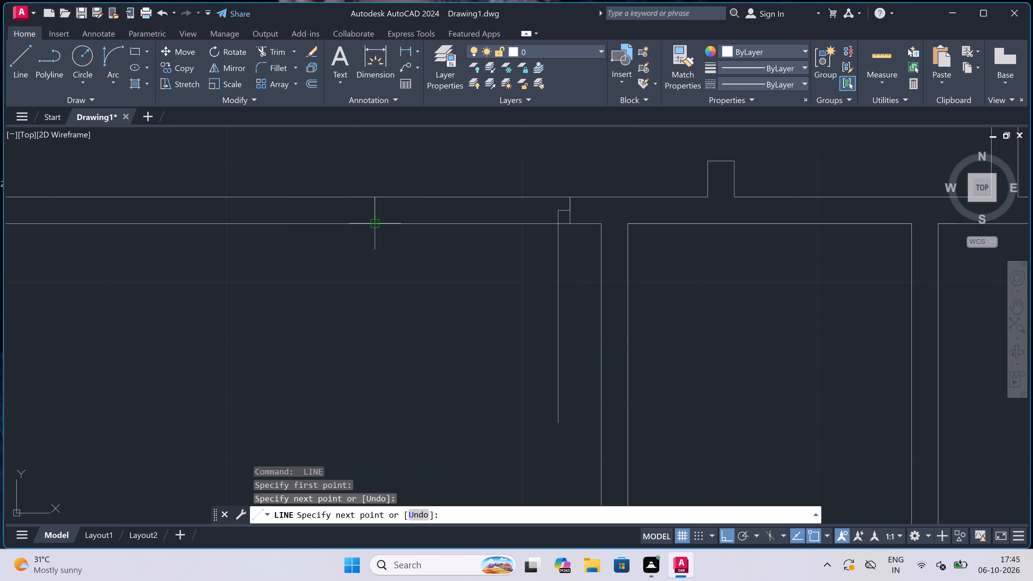
{"action": "left_click", "coordinate": [372, 213]}
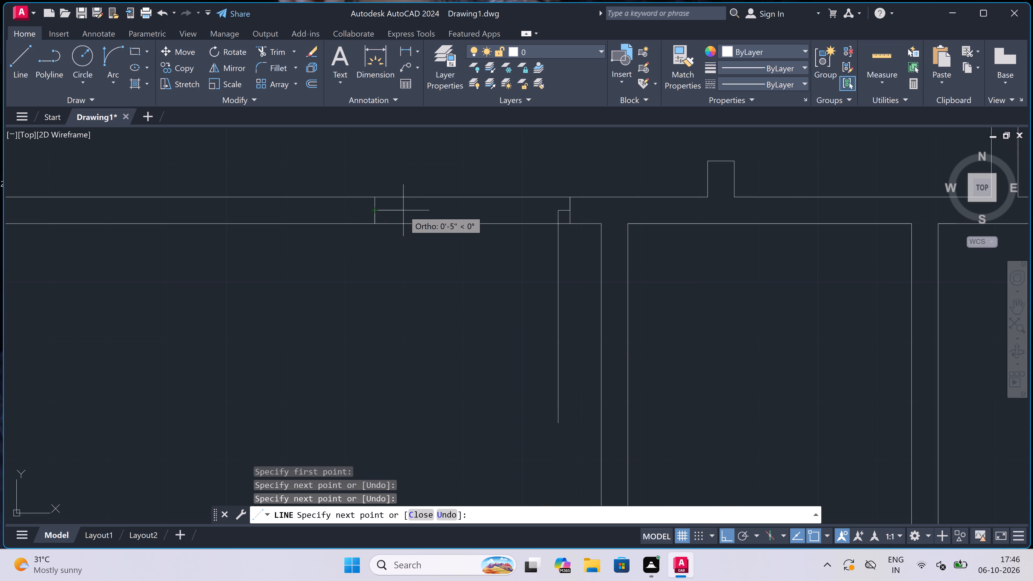
{"action": "type", "text": "2\""}
{"action": "key", "text": "space"}
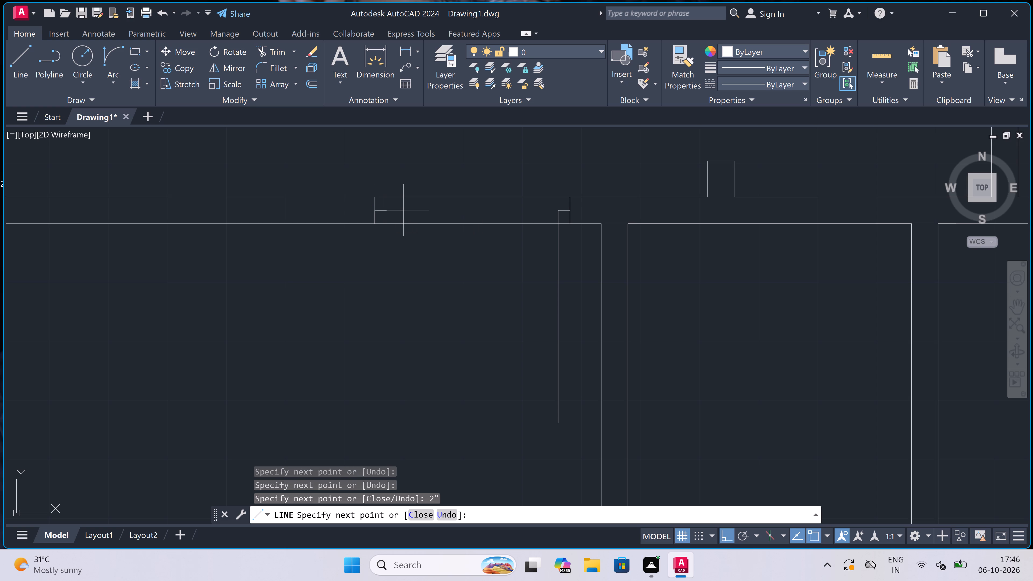
{"action": "key", "text": "Escape"}
Draw the door's swing arc from the leaf's lower end to the left jamb's stop.
{"action": "left_click", "coordinate": [111, 55]}
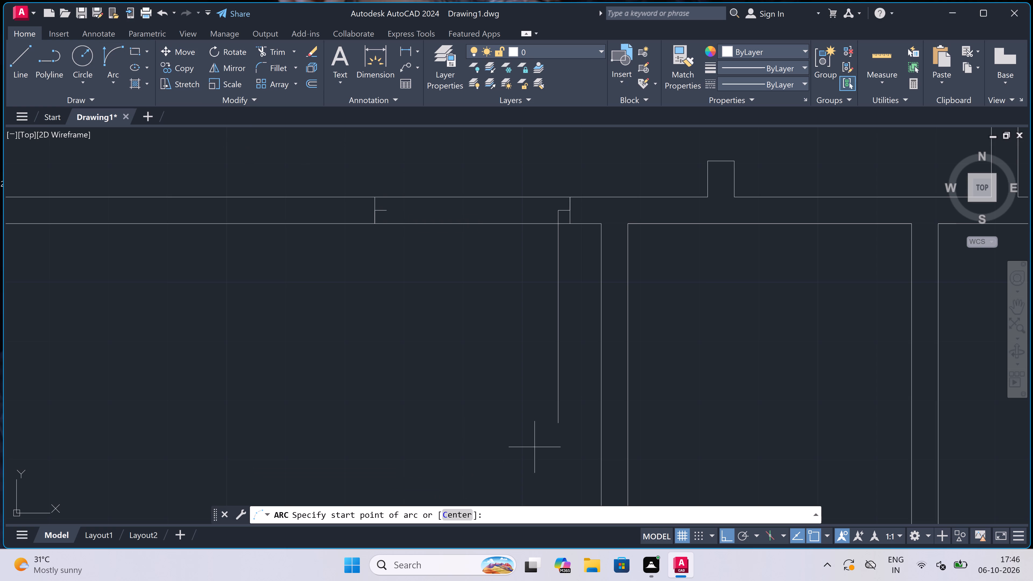
{"action": "left_click_drag", "start_coordinate": [560, 423], "coordinate": [556, 422]}
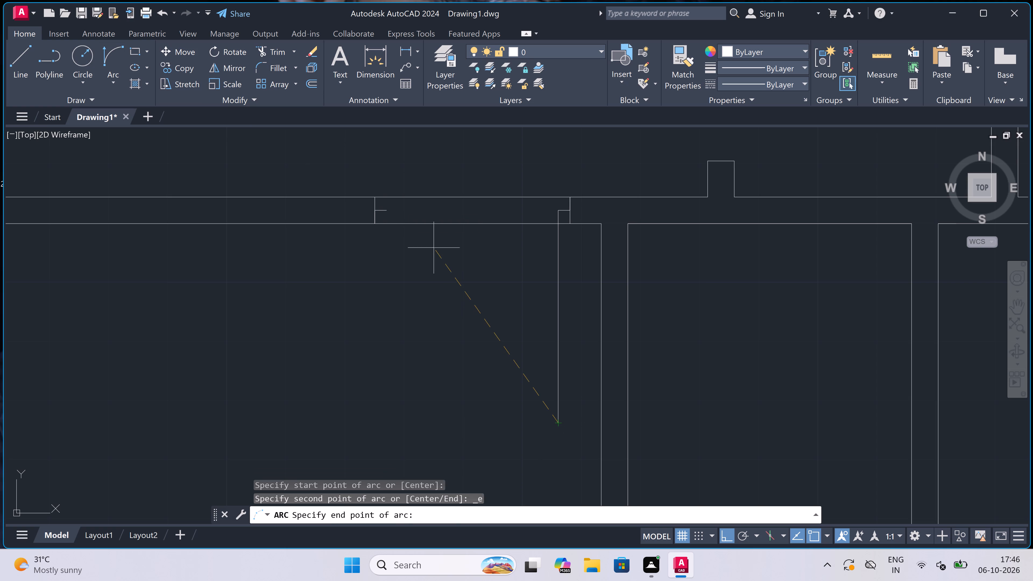
{"action": "left_click", "coordinate": [390, 212]}
{"action": "scroll", "coordinate": [390, 211], "scroll_direction": "down", "scroll_amount": 3}
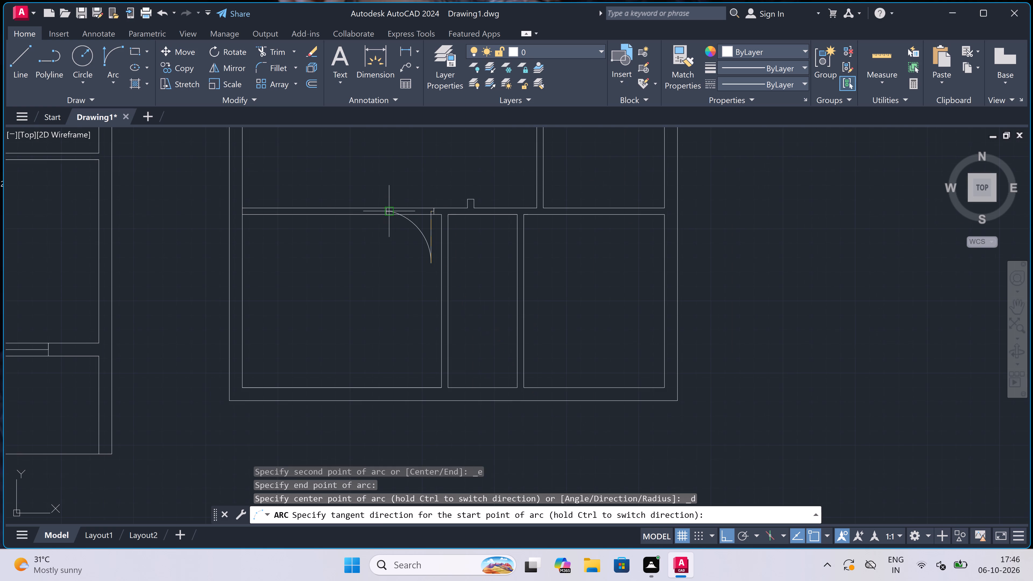
{"action": "left_click", "coordinate": [324, 250]}
Trim both lines of the long horizontal wall between the new door's jambs.
{"action": "scroll", "coordinate": [361, 231], "scroll_direction": "up", "scroll_amount": 1}
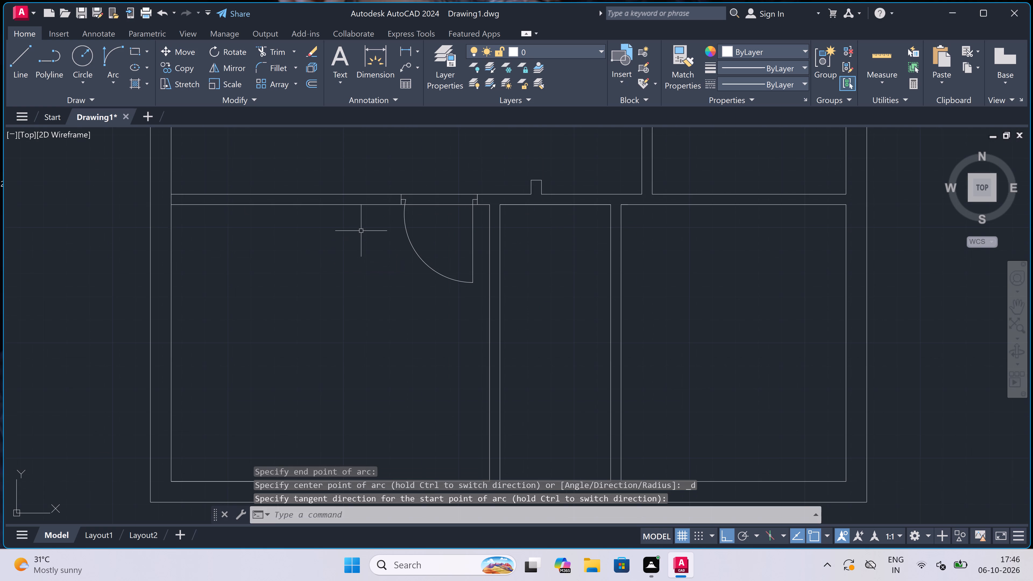
{"action": "key", "text": "t"}
{"action": "key", "text": "r"}
{"action": "key", "text": "space"}
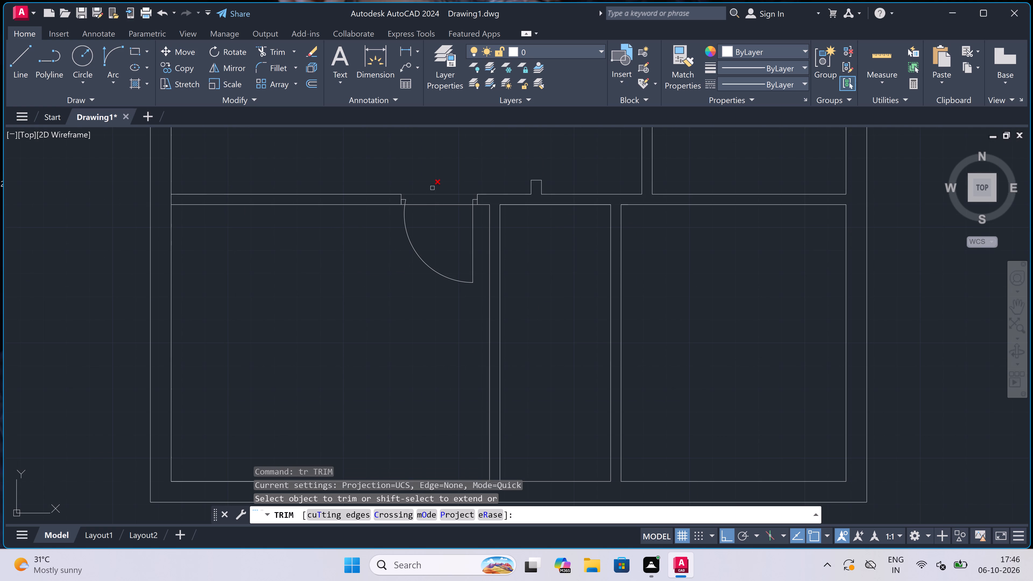
{"action": "left_click", "coordinate": [437, 184]}
{"action": "left_click", "coordinate": [433, 221]}
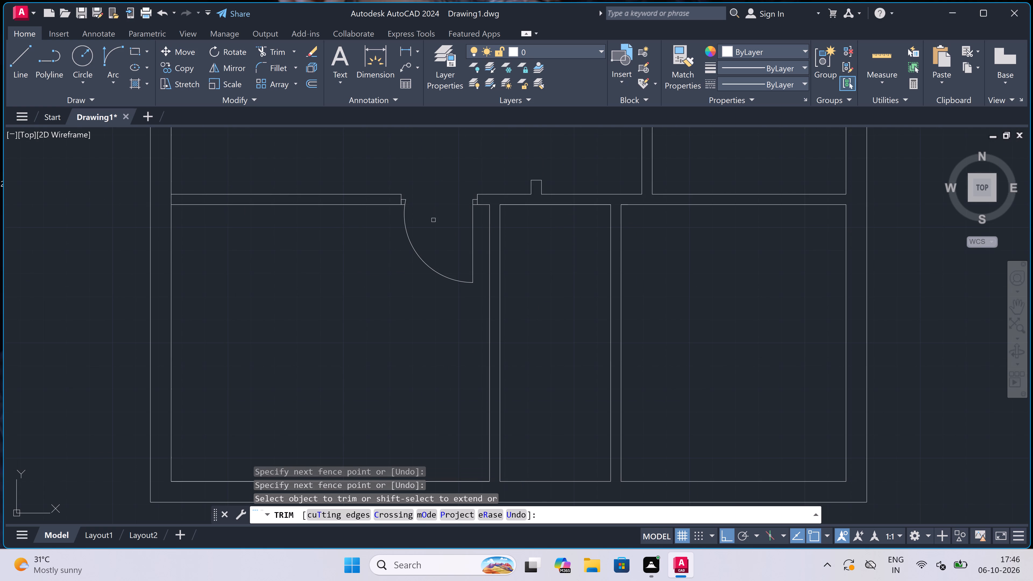
{"action": "key", "text": "Escape"}
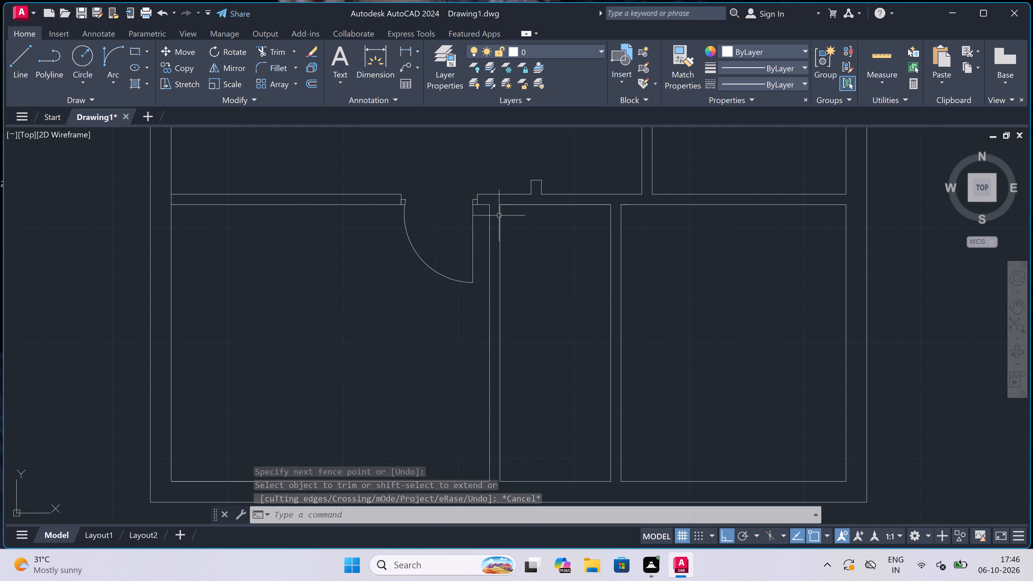
Draw a full-width outline 4'6" deep below the bottom outer wall, starting from the outer bottom-right corner and closing at the bottom-left corner.
{"action": "scroll", "coordinate": [619, 215], "scroll_direction": "down", "scroll_amount": 2}
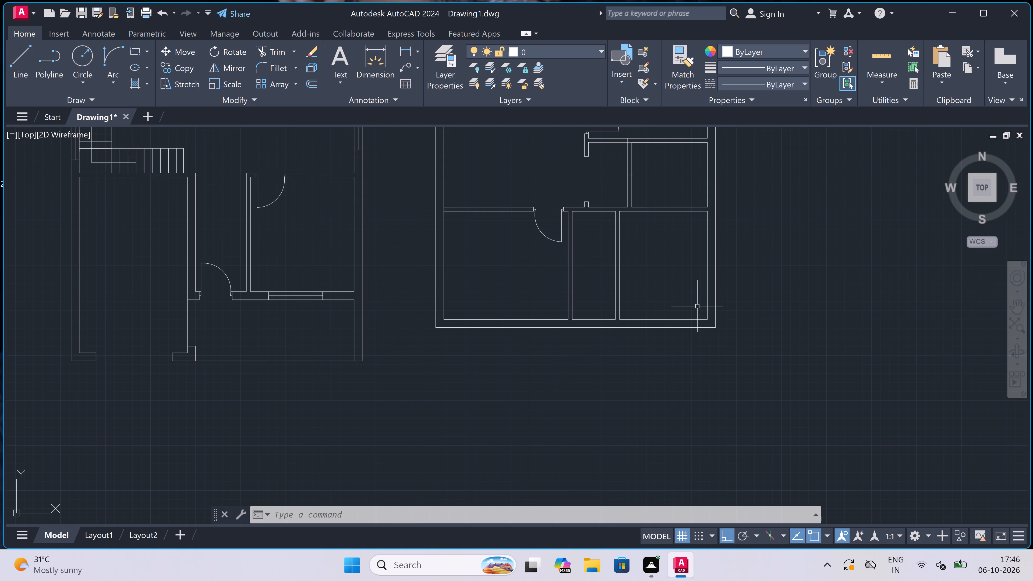
{"action": "scroll", "coordinate": [697, 306], "scroll_direction": "up", "scroll_amount": 3}
{"action": "key", "text": "l"}
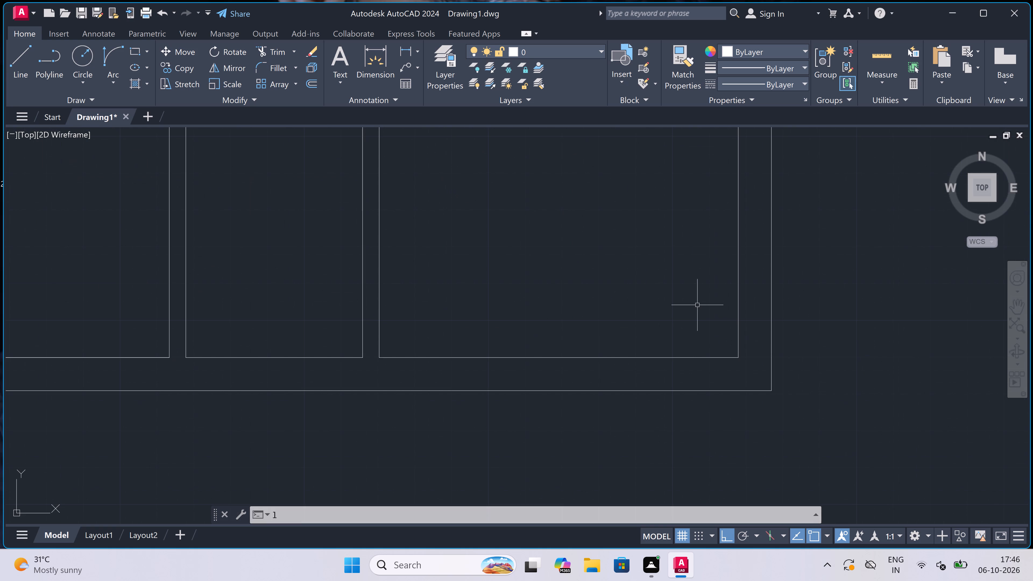
{"action": "key", "text": "space"}
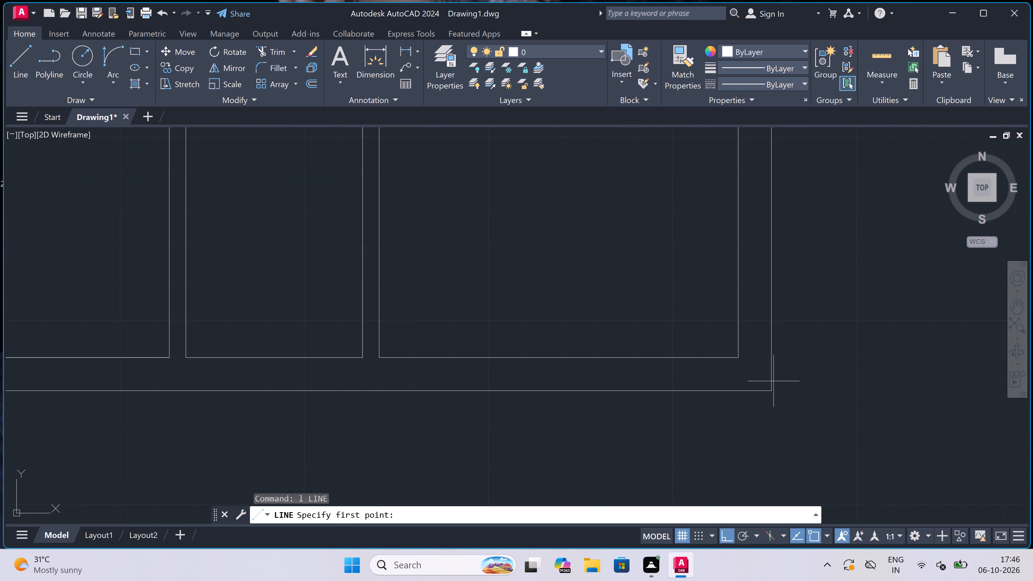
{"action": "left_click", "coordinate": [770, 387]}
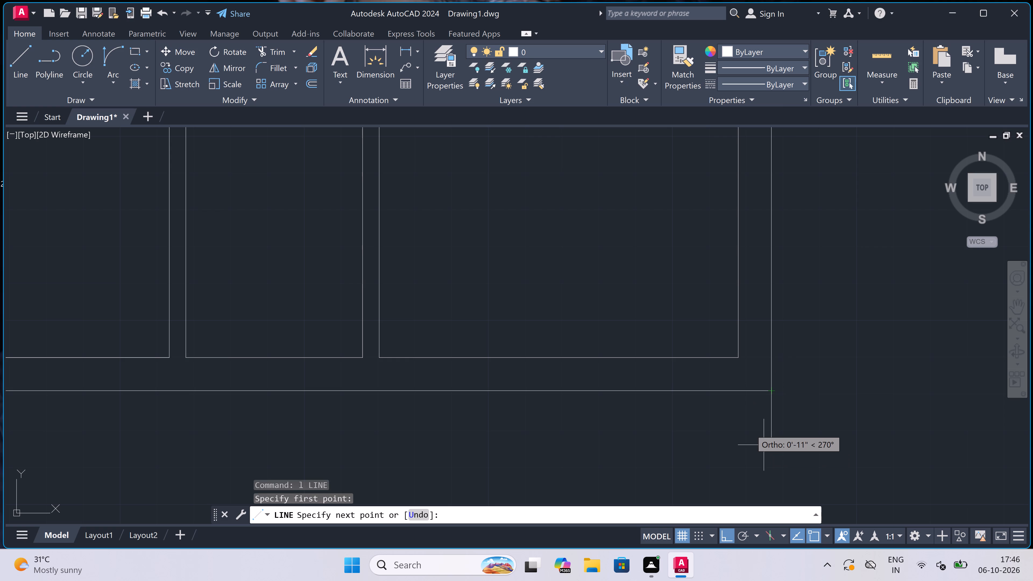
{"action": "type", "text": "4'6\""}
{"action": "key", "text": "space"}
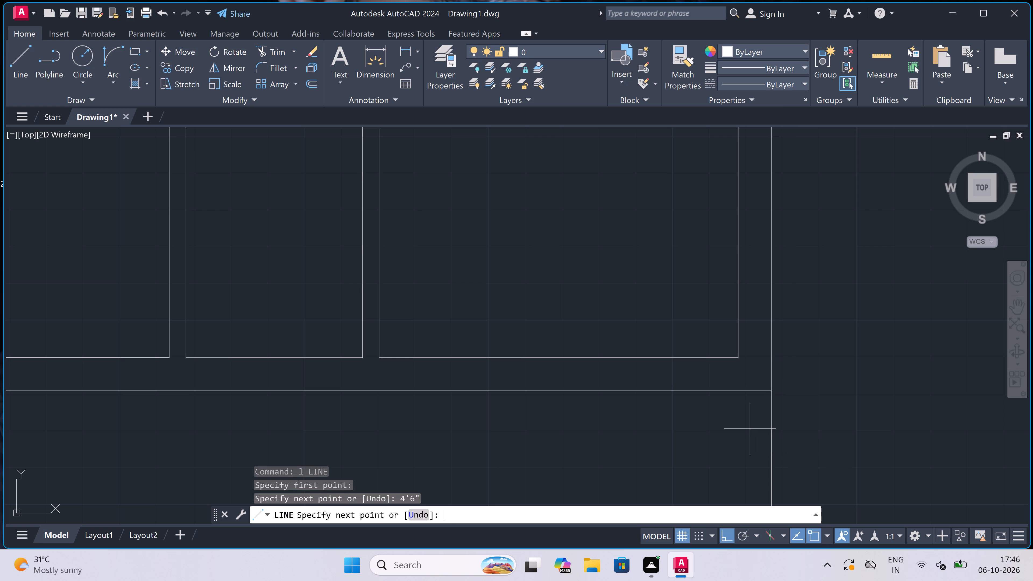
{"action": "scroll", "coordinate": [749, 427], "scroll_direction": "down", "scroll_amount": 5}
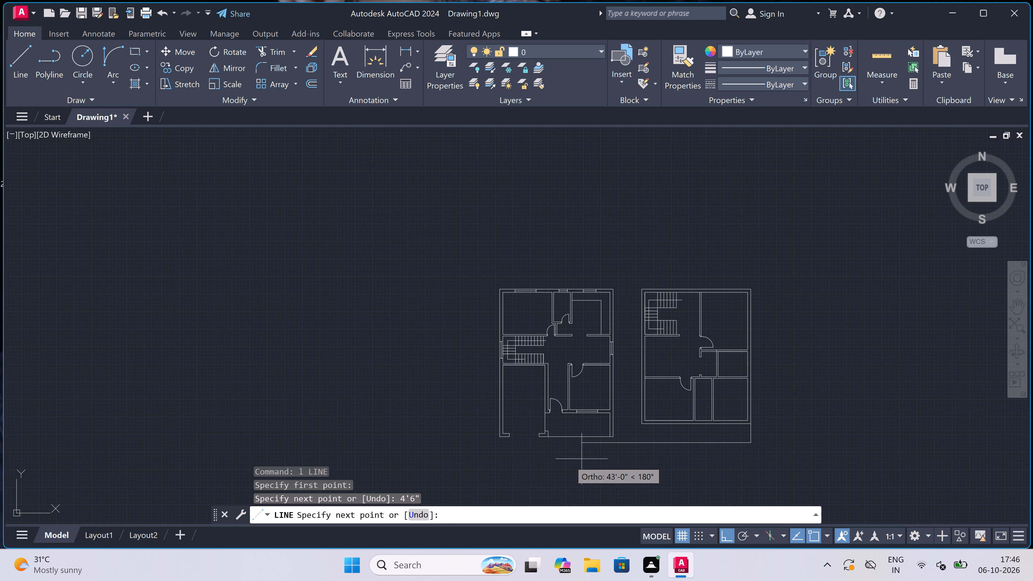
{"action": "scroll", "coordinate": [683, 441], "scroll_direction": "up", "scroll_amount": 2}
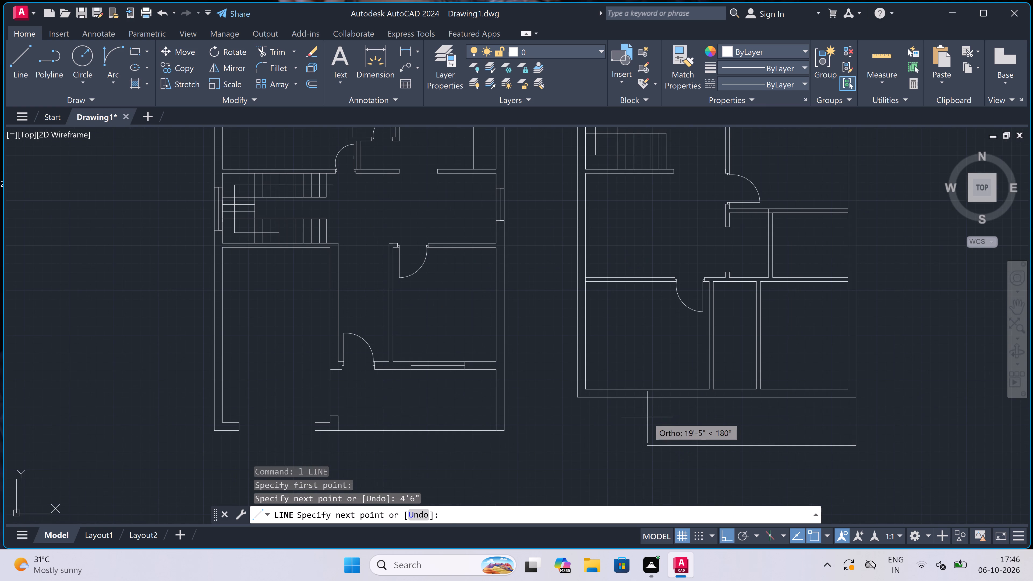
{"action": "left_click", "coordinate": [576, 445]}
{"action": "left_click", "coordinate": [576, 401]}
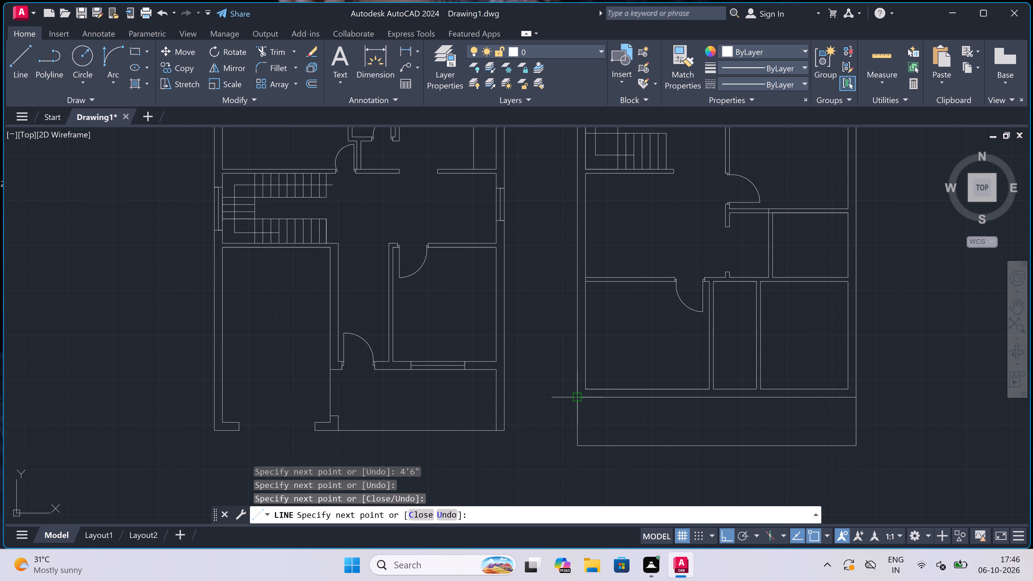
{"action": "key", "text": "Escape"}
Extend the right outer wall's inner line and both lower partition walls' lines down to the front strip's bottom edge.
{"action": "key", "text": "e"}
{"action": "key", "text": "x"}
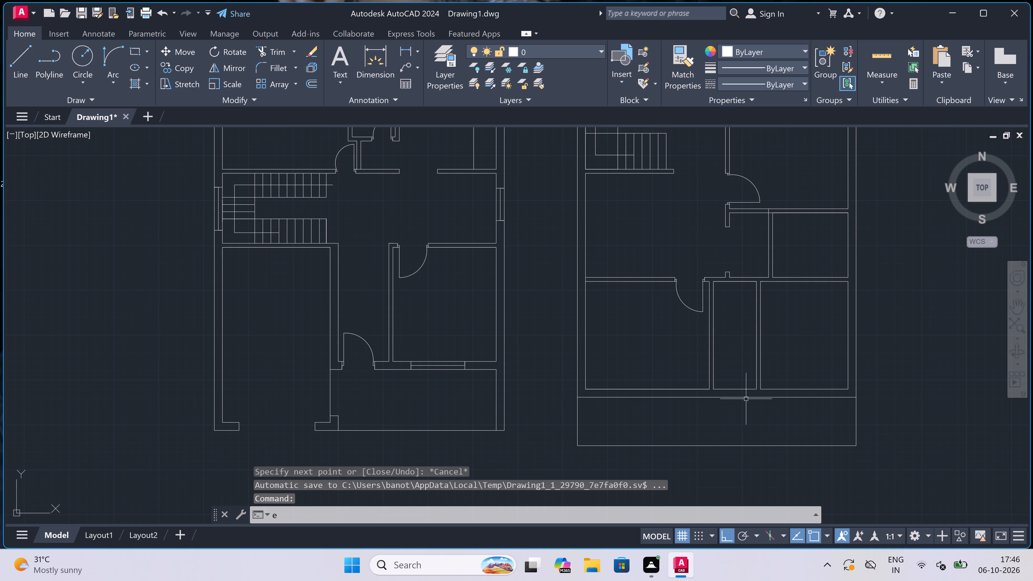
{"action": "key", "text": "space"}
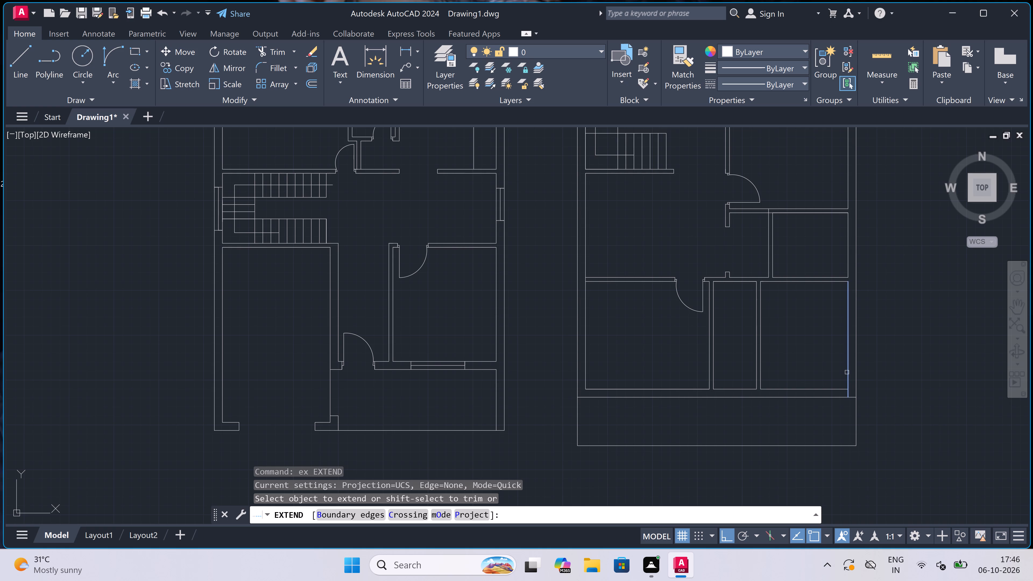
{"action": "left_click", "coordinate": [847, 372]}
{"action": "left_click", "coordinate": [847, 372]}
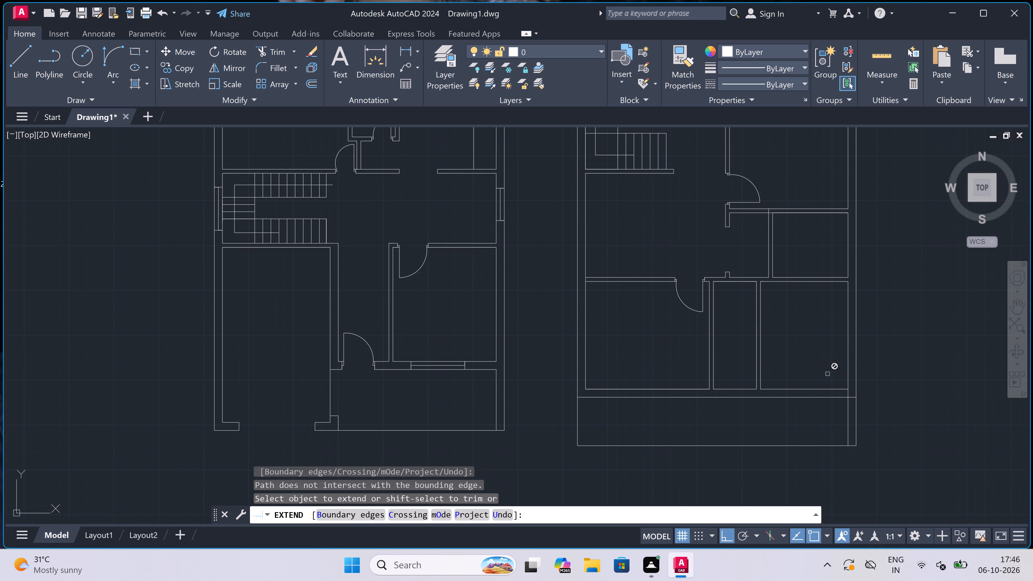
{"action": "left_click", "coordinate": [785, 365]}
{"action": "left_click", "coordinate": [592, 363]}
{"action": "left_click", "coordinate": [609, 362]}
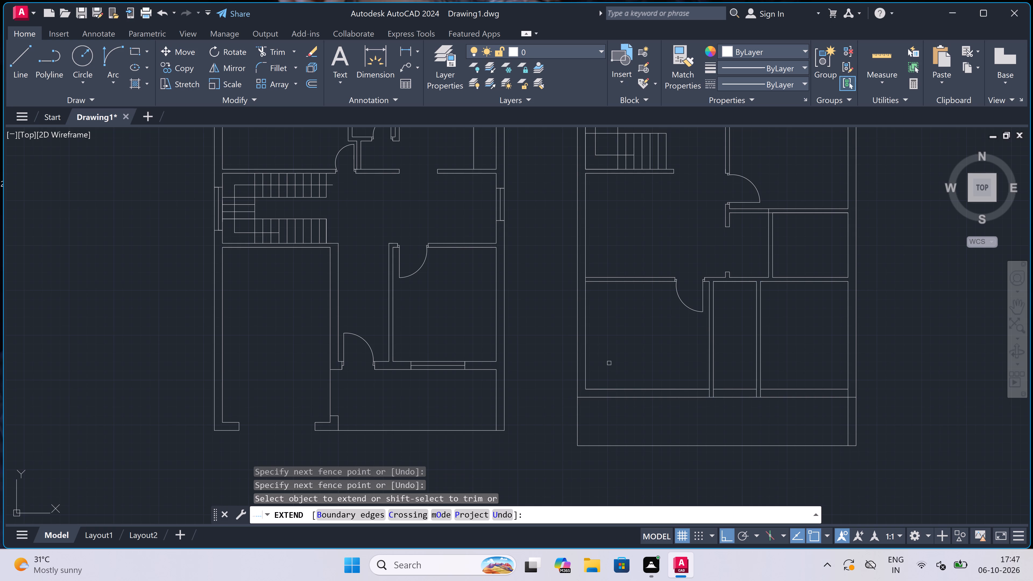
{"action": "left_click", "coordinate": [886, 368]}
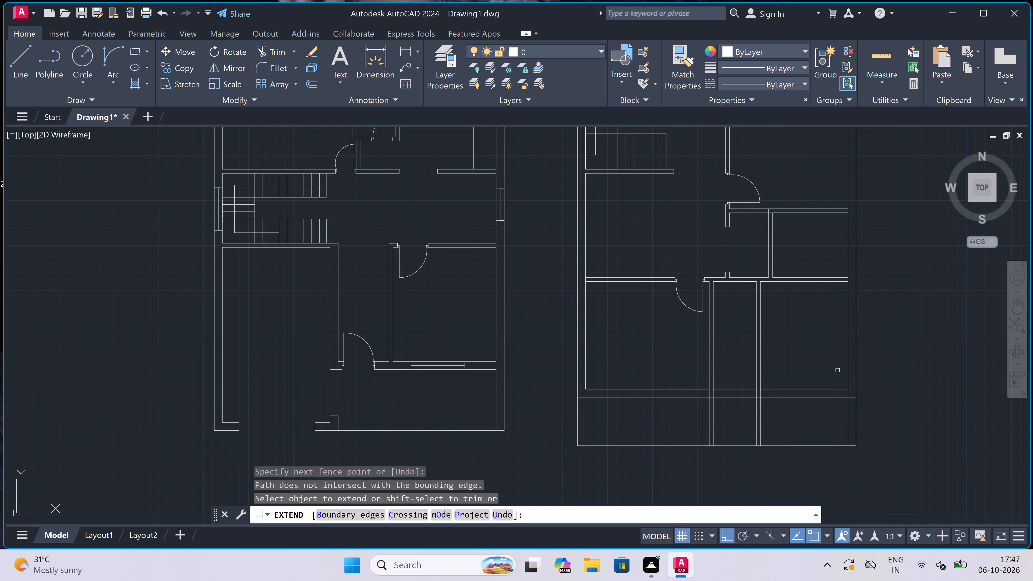
{"action": "key", "text": "Escape"}
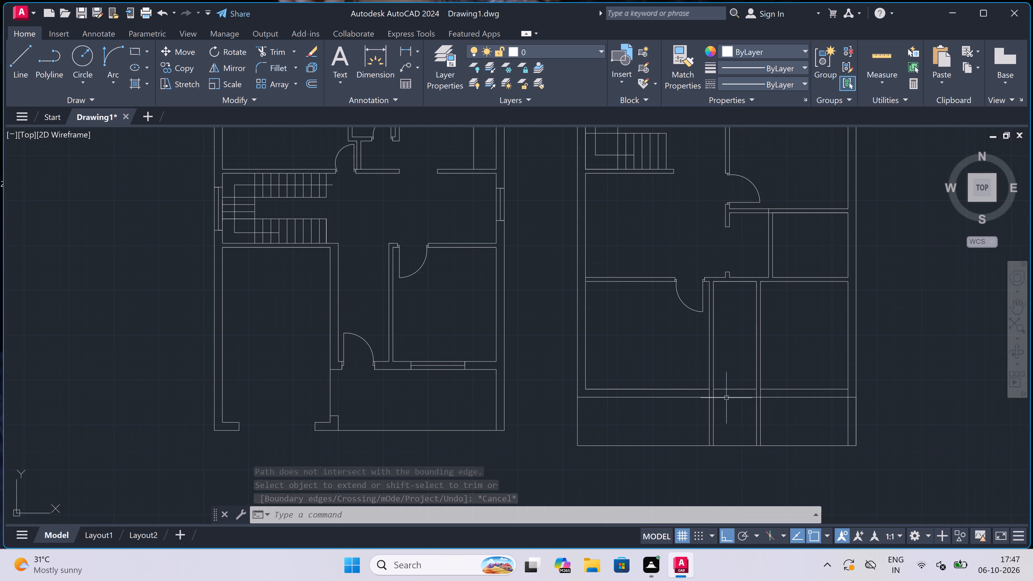
Draw a line offset 4.5" right of the left partition's right face, from the bottom outer wall to the strip's bottom edge.
{"action": "scroll", "coordinate": [723, 480], "scroll_direction": "up", "scroll_amount": 2}
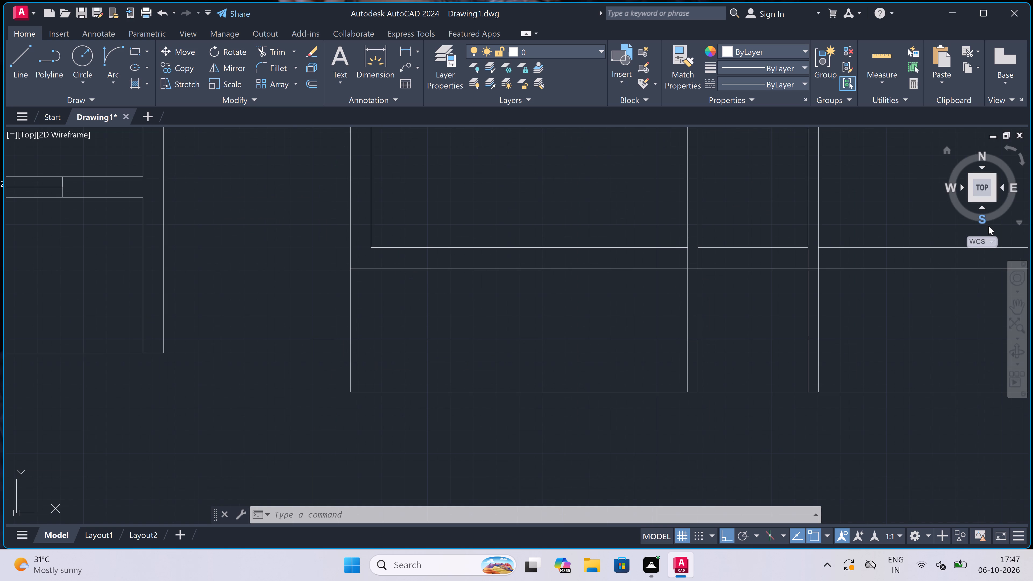
{"action": "scroll", "coordinate": [600, 303], "scroll_direction": "down", "scroll_amount": 3}
{"action": "scroll", "coordinate": [618, 312], "scroll_direction": "up", "scroll_amount": 1}
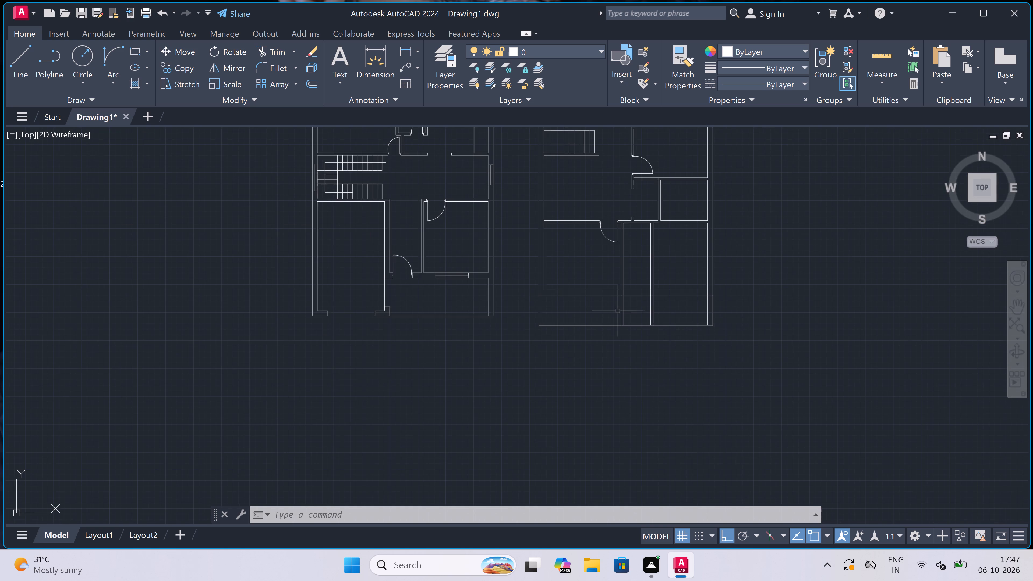
{"action": "scroll", "coordinate": [618, 312], "scroll_direction": "up", "scroll_amount": 2}
{"action": "scroll", "coordinate": [634, 308], "scroll_direction": "down", "scroll_amount": 3}
{"action": "scroll", "coordinate": [670, 311], "scroll_direction": "up", "scroll_amount": 3}
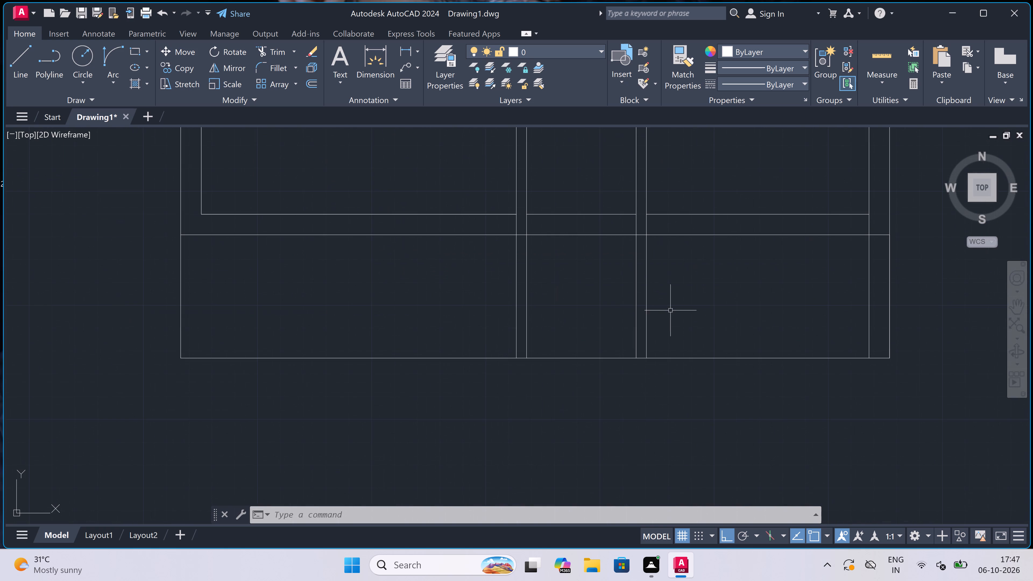
{"action": "scroll", "coordinate": [670, 309], "scroll_direction": "up", "scroll_amount": 1}
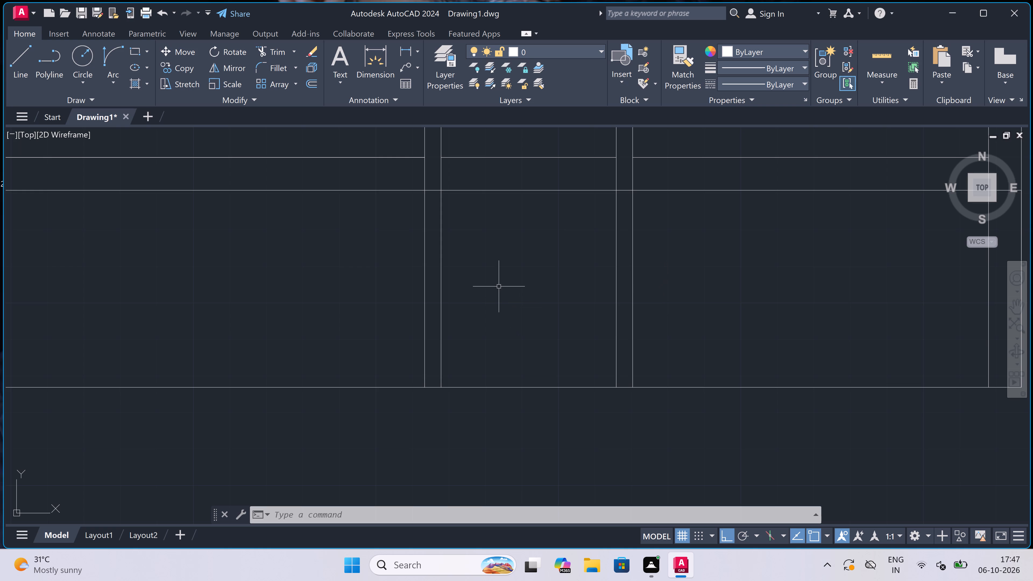
{"action": "type", "text": "l"}
{"action": "key", "text": "space"}
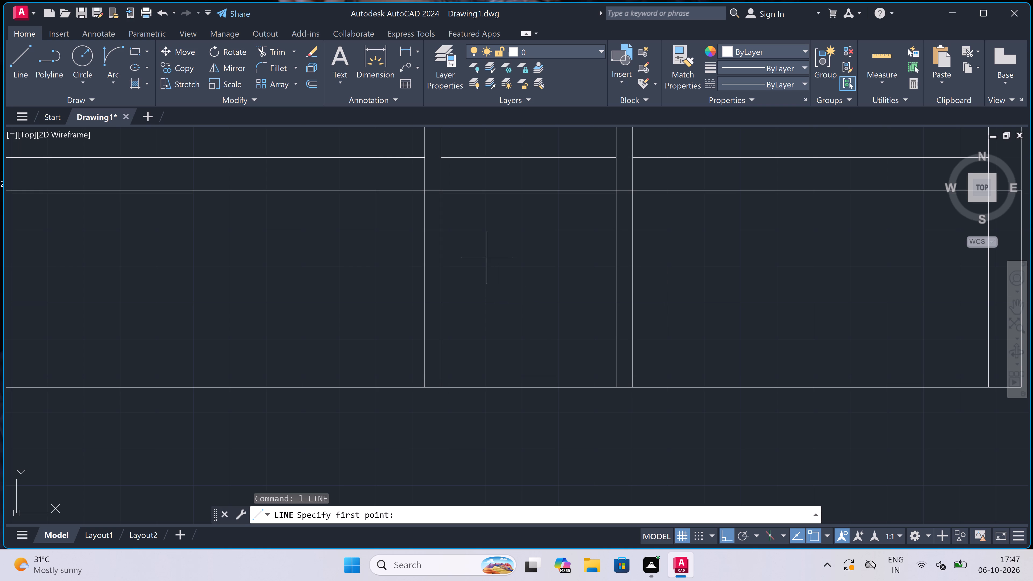
{"action": "left_click", "coordinate": [442, 191]}
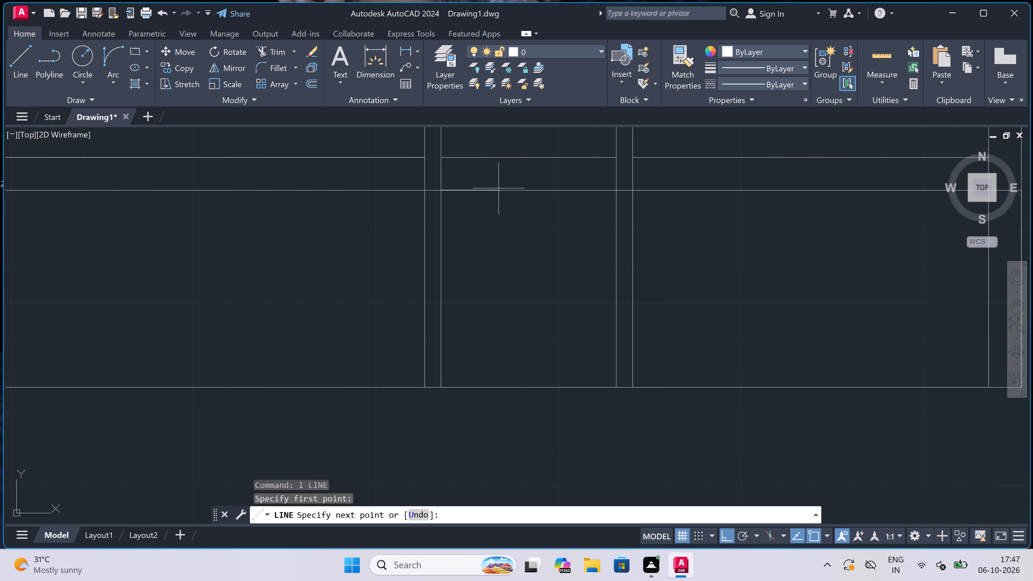
{"action": "type", "text": "4.5\""}
{"action": "key", "text": "space"}
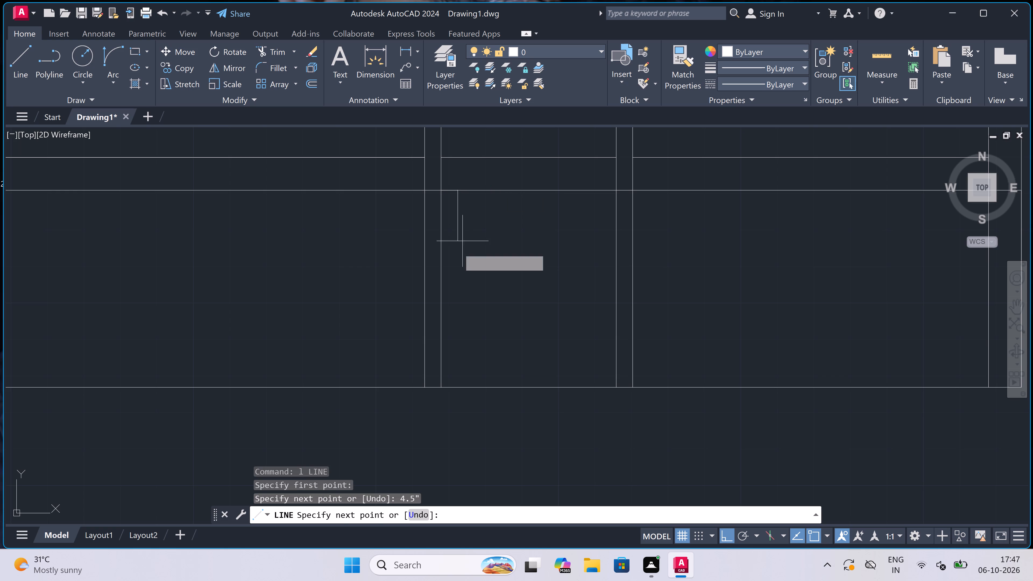
{"action": "left_click", "coordinate": [458, 388]}
{"action": "key", "text": "Escape"}
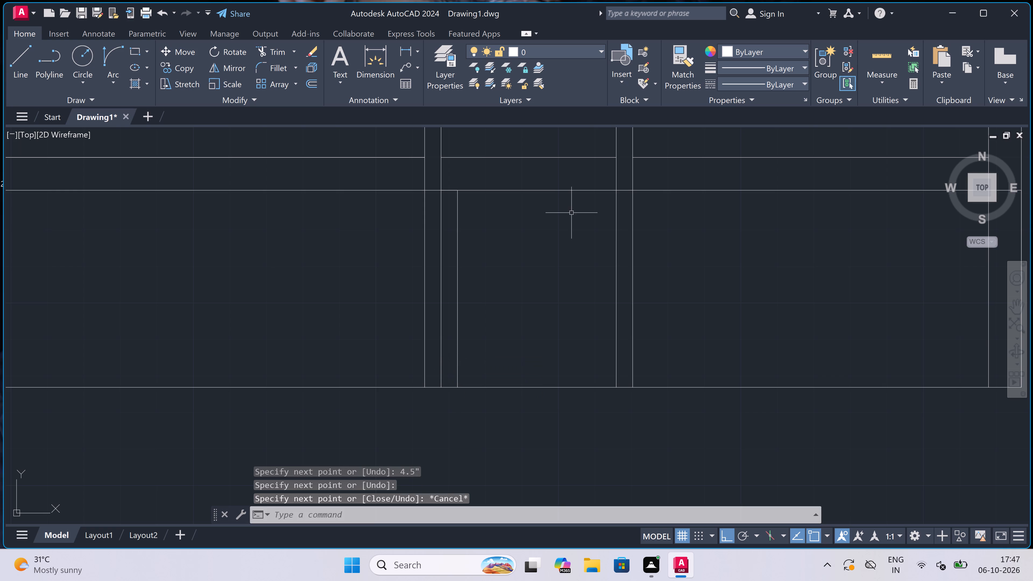
Draw a line offset 4.5" left of the right partition's left face, from the bottom outer wall to the strip's bottom edge.
{"action": "key", "text": "space"}
{"action": "left_click", "coordinate": [616, 190]}
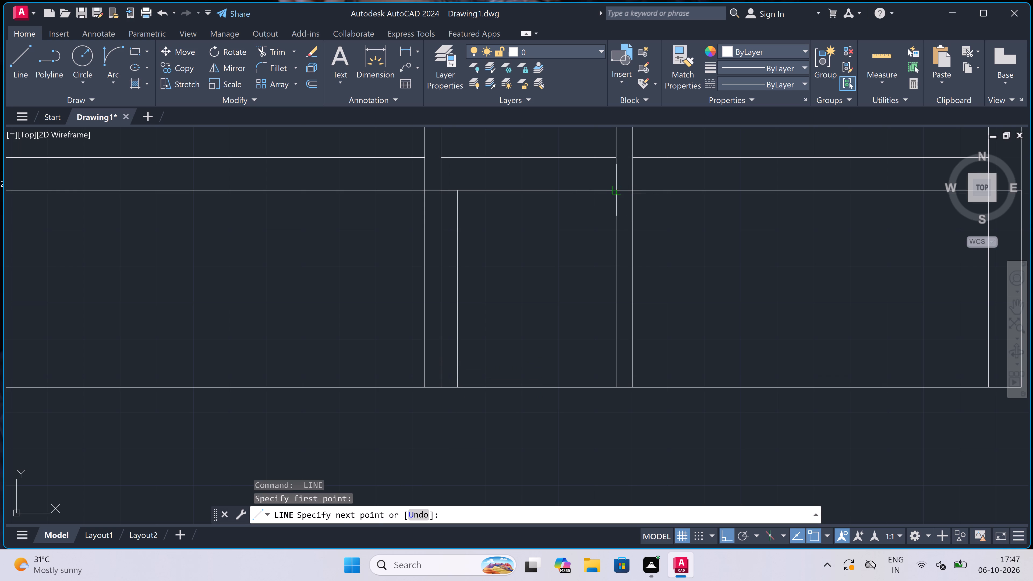
{"action": "type", "text": "4.5\""}
{"action": "key", "text": "space"}
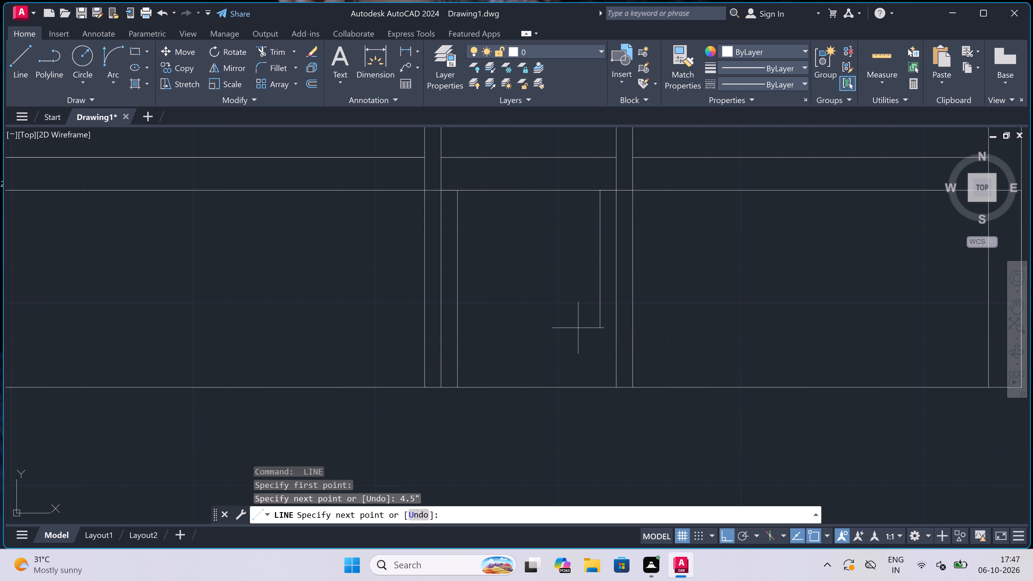
{"action": "left_click", "coordinate": [605, 390]}
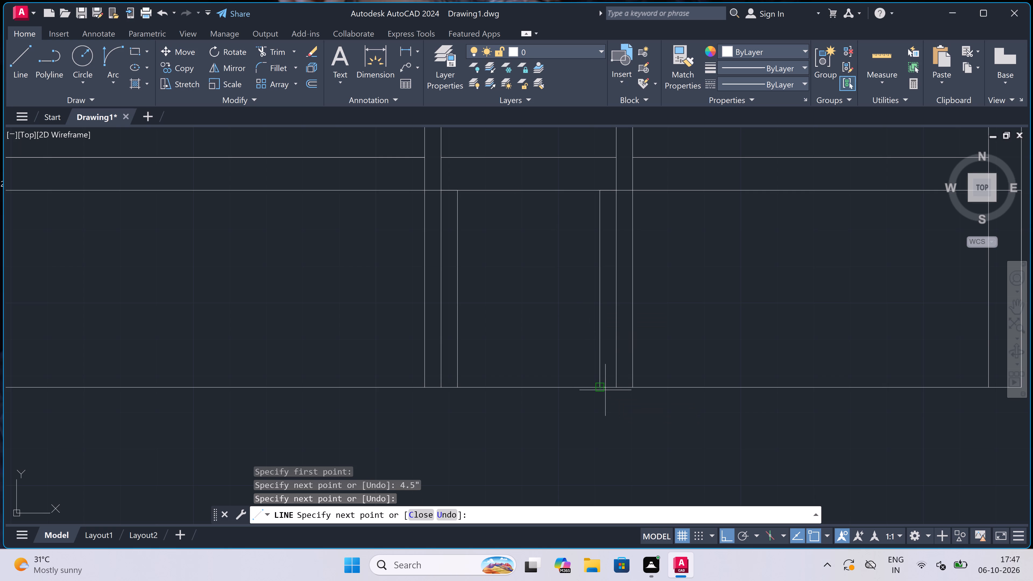
{"action": "key", "text": "Escape"}
Trim the two partitions' original inner faces within the front strip and the bottom outer wall line crossing each partition.
{"action": "key", "text": "t"}
{"action": "key", "text": "r"}
{"action": "key", "text": "space"}
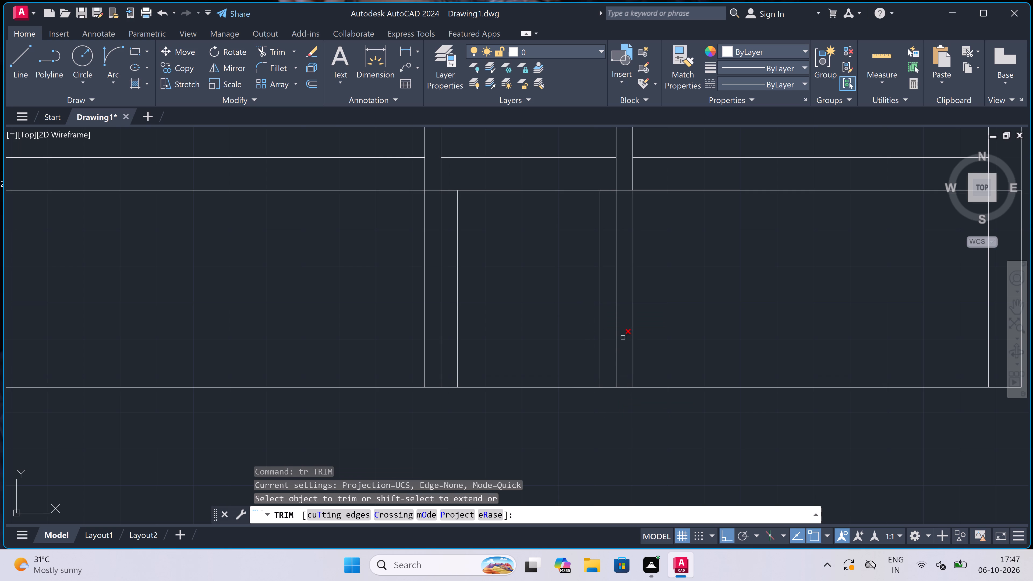
{"action": "left_click", "coordinate": [617, 331]}
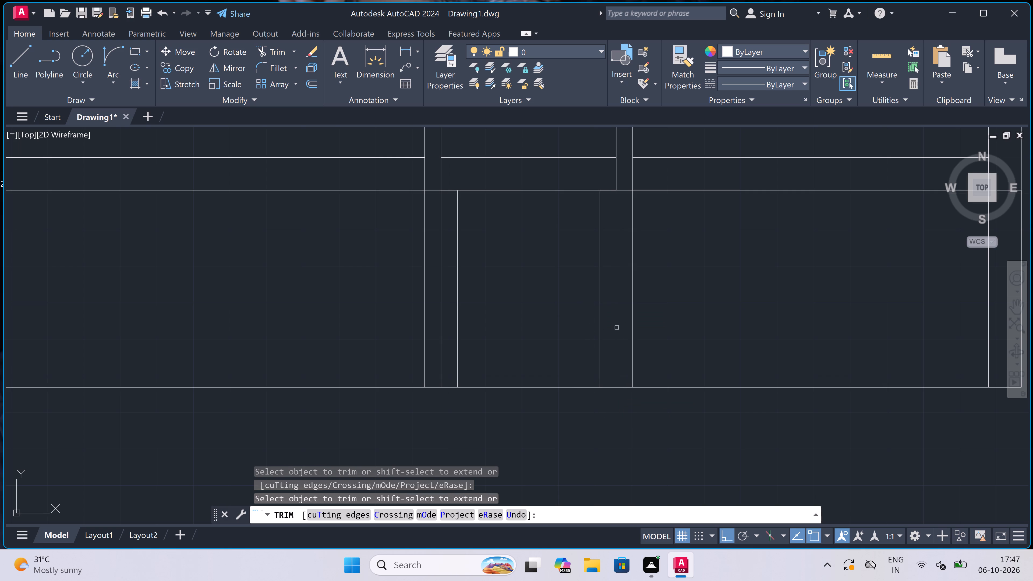
{"action": "left_click", "coordinate": [624, 190]}
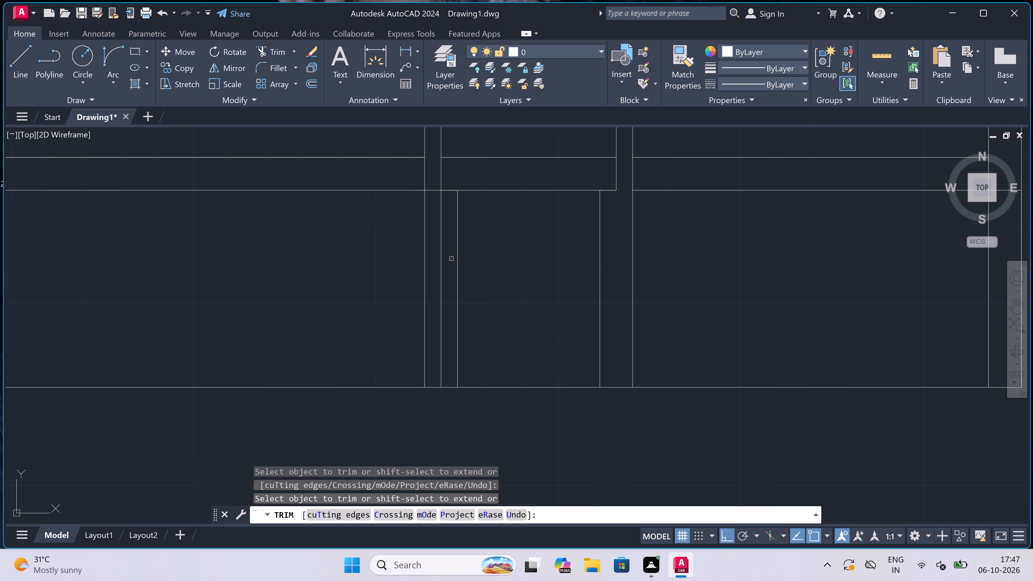
{"action": "double_click", "coordinate": [441, 254]}
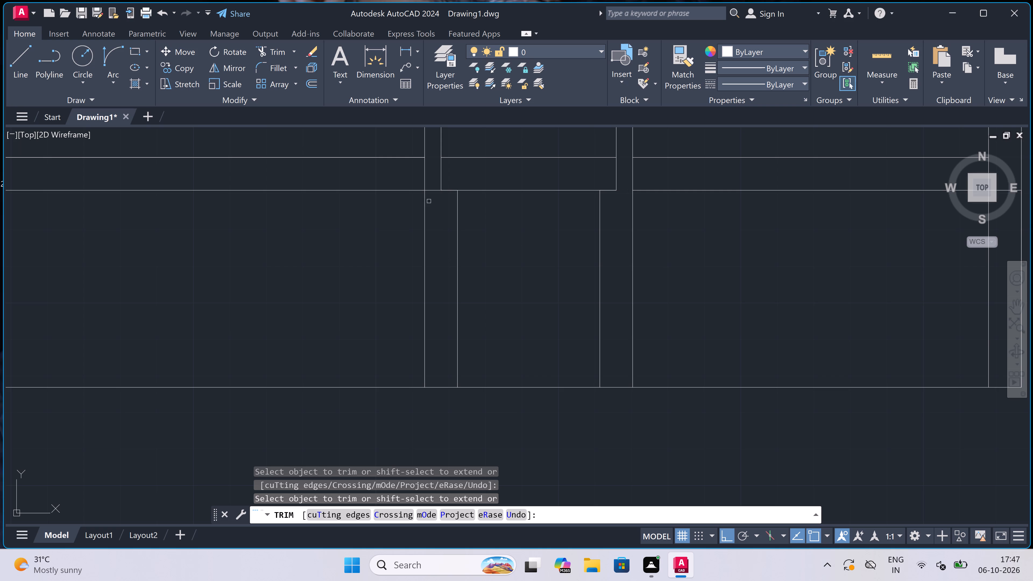
{"action": "left_click", "coordinate": [430, 185]}
{"action": "triple_click", "coordinate": [431, 196]}
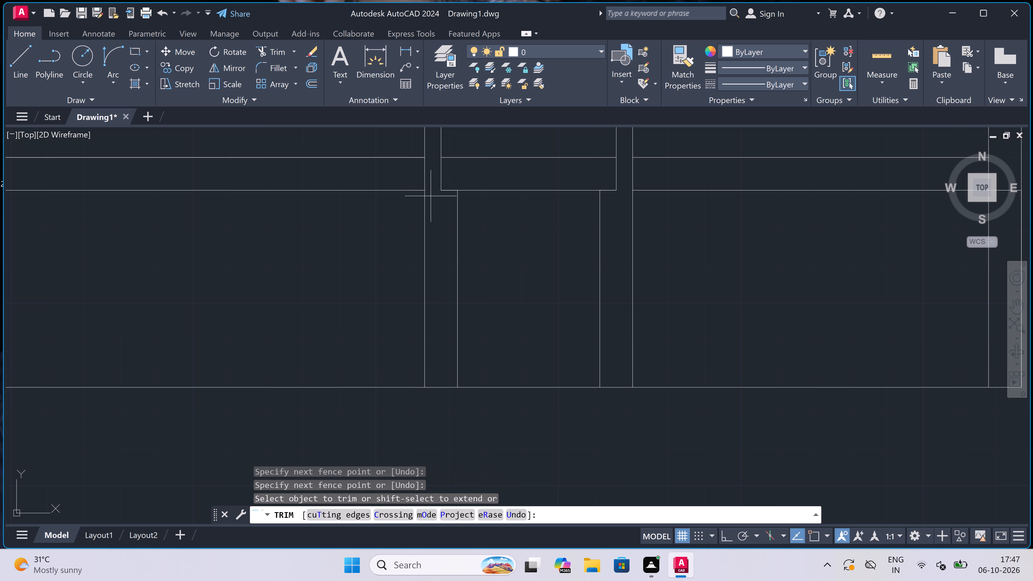
{"action": "left_click", "coordinate": [440, 283]}
{"action": "scroll", "coordinate": [501, 268], "scroll_direction": "down", "scroll_amount": 4}
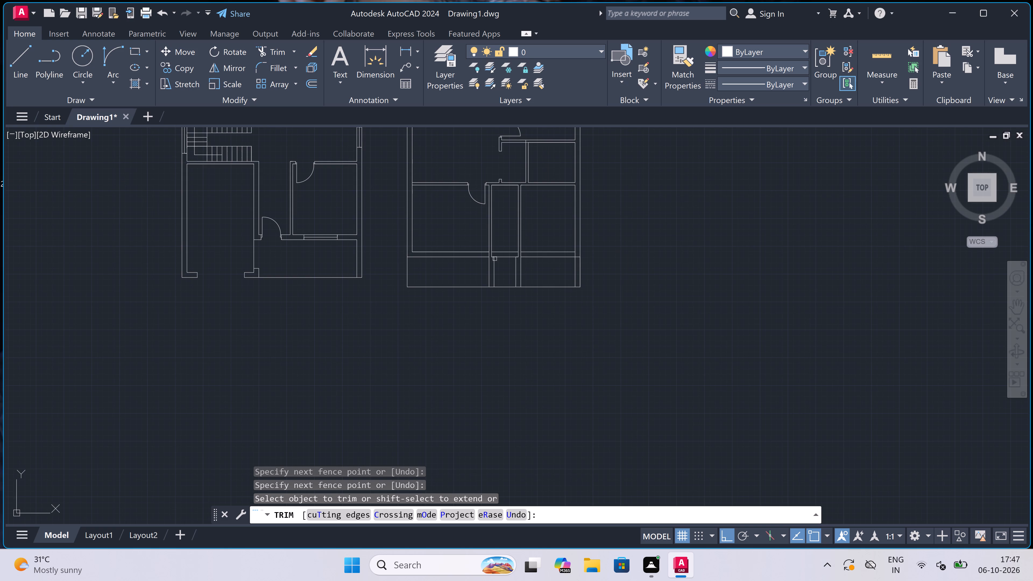
{"action": "scroll", "coordinate": [491, 251], "scroll_direction": "up", "scroll_amount": 4}
{"action": "key", "text": "Escape"}
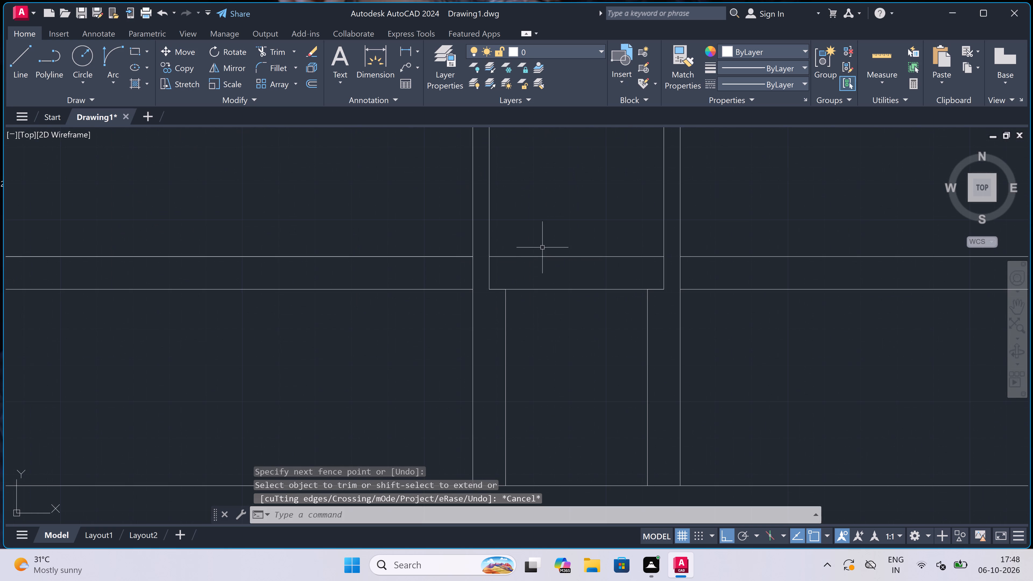
Draw a 2' wide window in the narrow middle room's bottom wall, with a jamb line at each end and a centre line.
{"action": "scroll", "coordinate": [553, 257], "scroll_direction": "up", "scroll_amount": 2}
{"action": "key", "text": "l"}
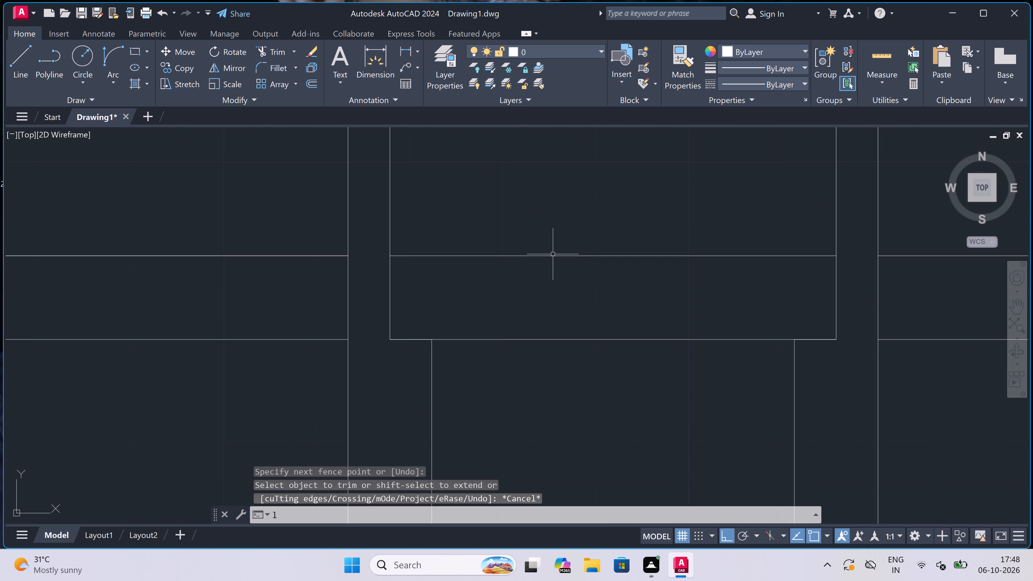
{"action": "key", "text": "space"}
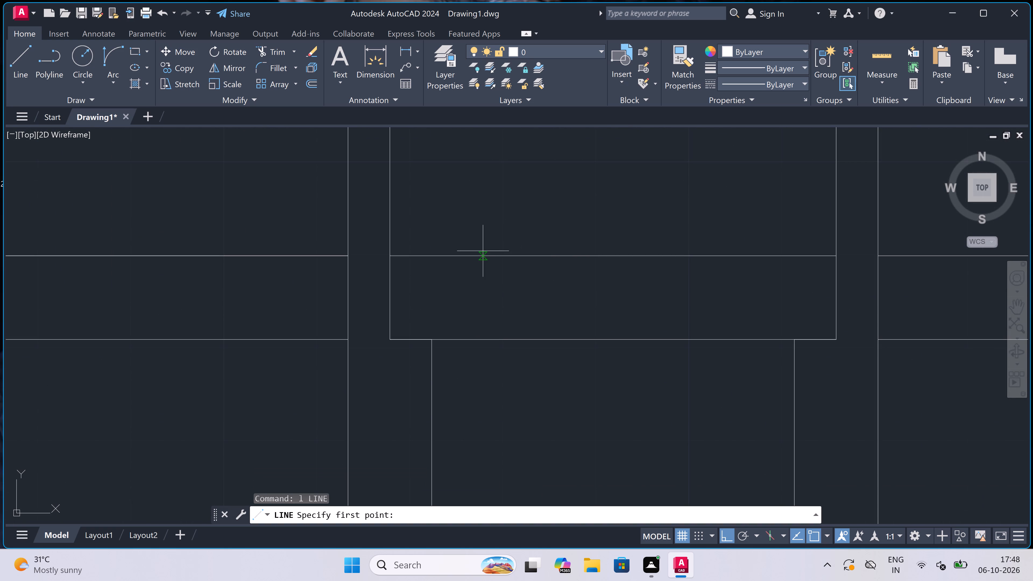
{"action": "left_click", "coordinate": [476, 256]}
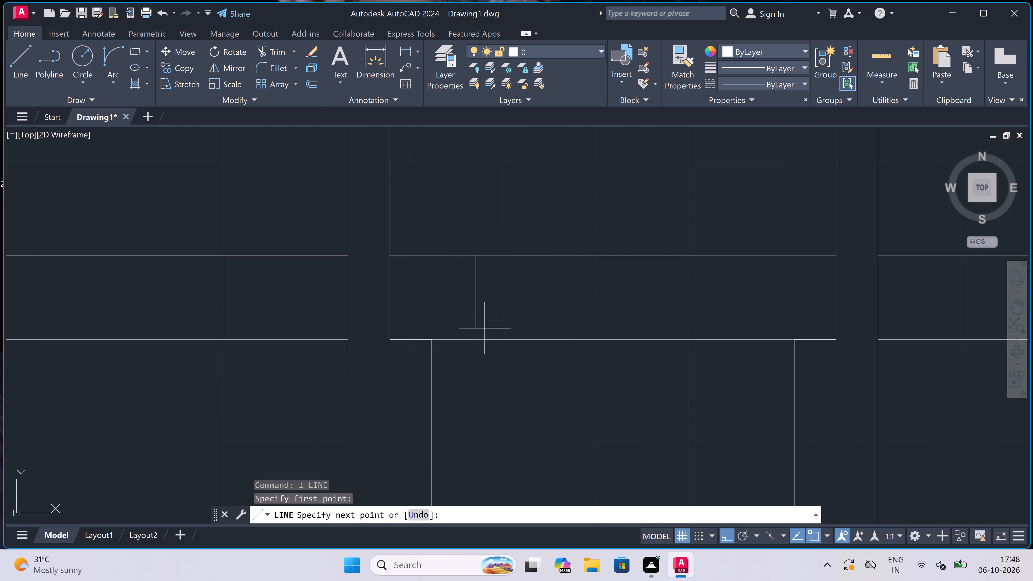
{"action": "left_click", "coordinate": [478, 345]}
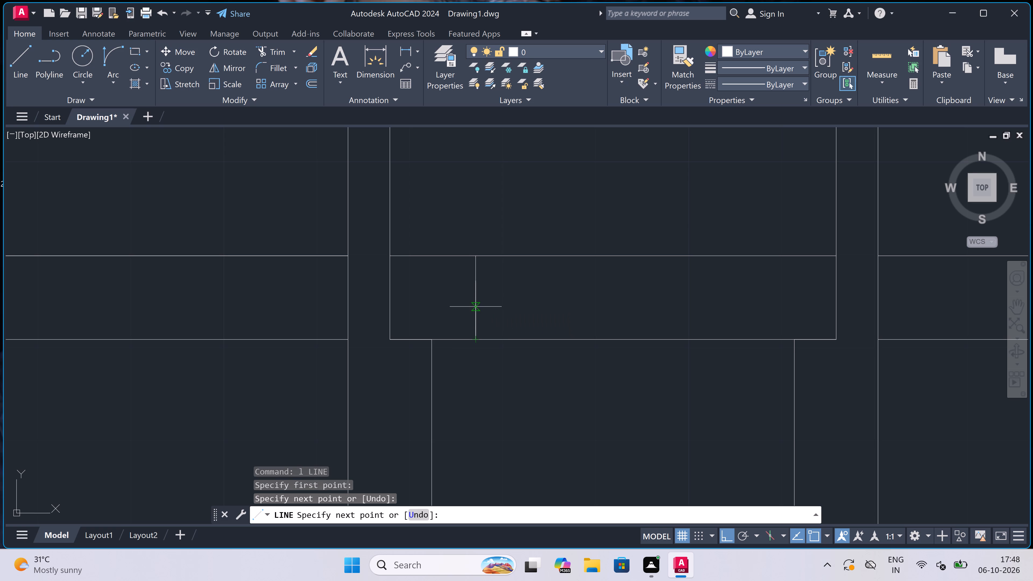
{"action": "left_click", "coordinate": [475, 302]}
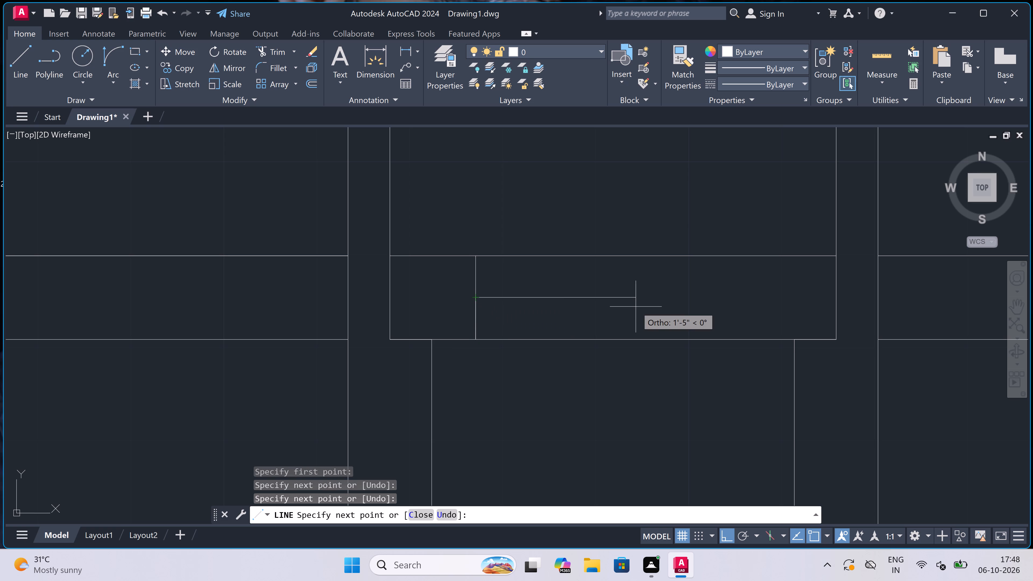
{"action": "key", "text": "2"}
{"action": "type", "text": "'"}
{"action": "key", "text": "space"}
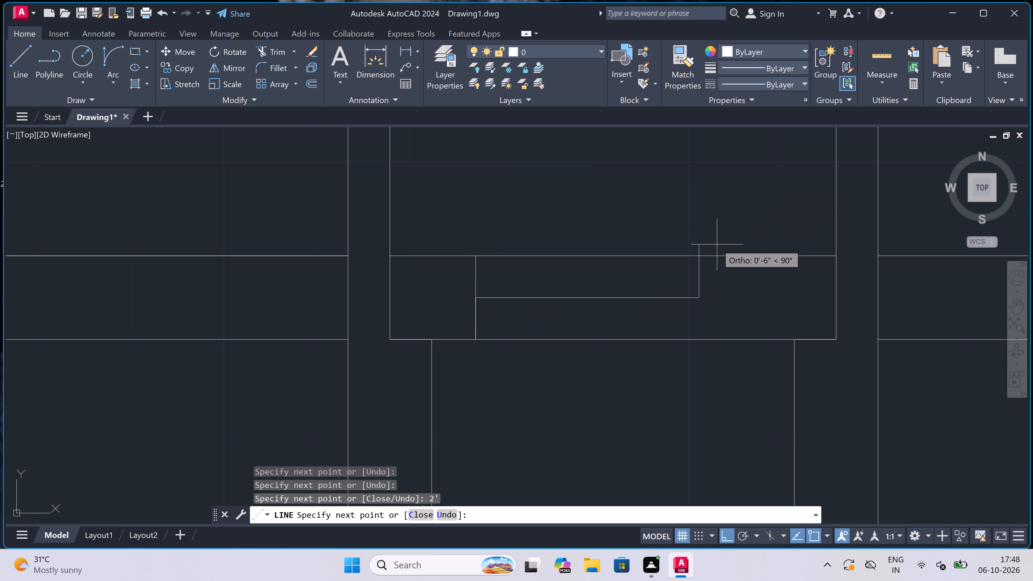
{"action": "double_click", "coordinate": [700, 257]}
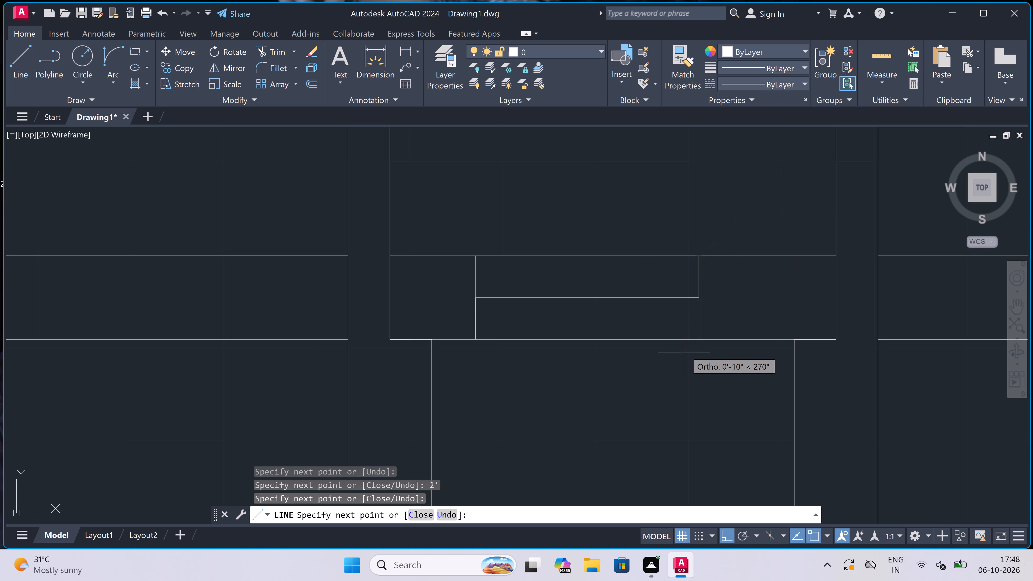
{"action": "left_click", "coordinate": [696, 342]}
{"action": "key", "text": "Escape"}
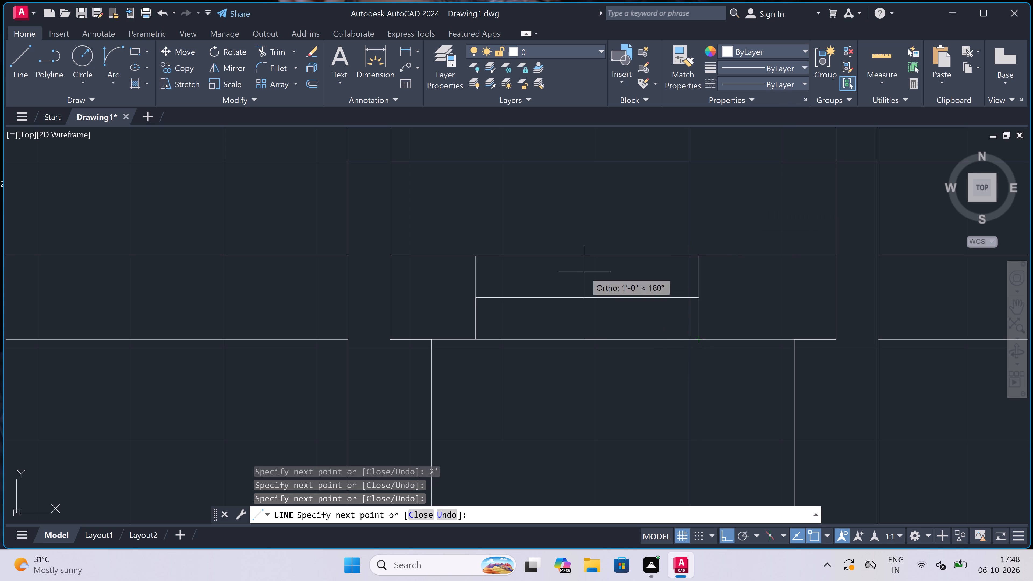
Trim the right outer wall's inner line where it crosses the thickness of the bottom wall.
{"action": "scroll", "coordinate": [582, 270], "scroll_direction": "down", "scroll_amount": 8}
{"action": "scroll", "coordinate": [617, 262], "scroll_direction": "up", "scroll_amount": 4}
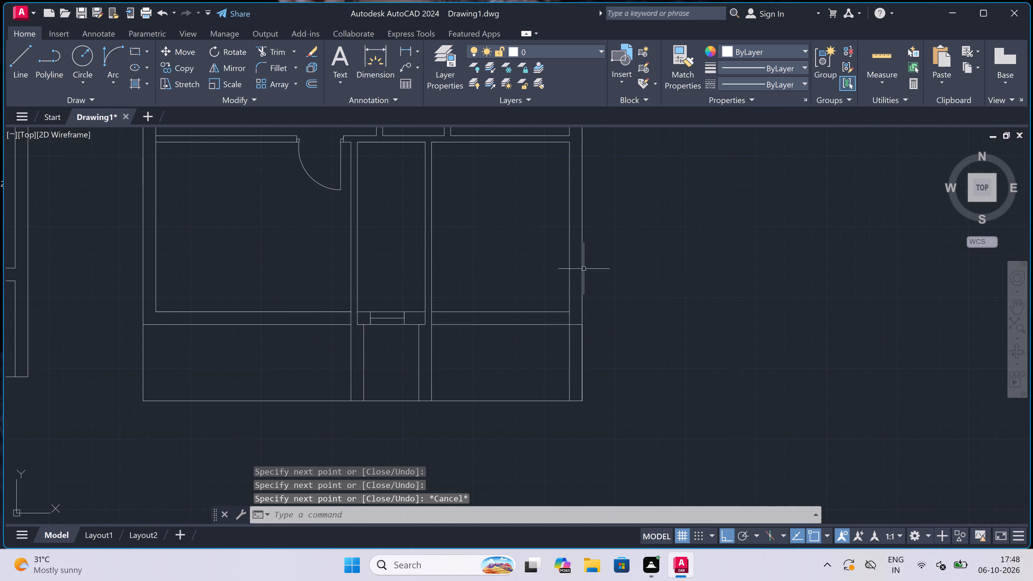
{"action": "key", "text": "t"}
{"action": "key", "text": "r"}
{"action": "key", "text": "space"}
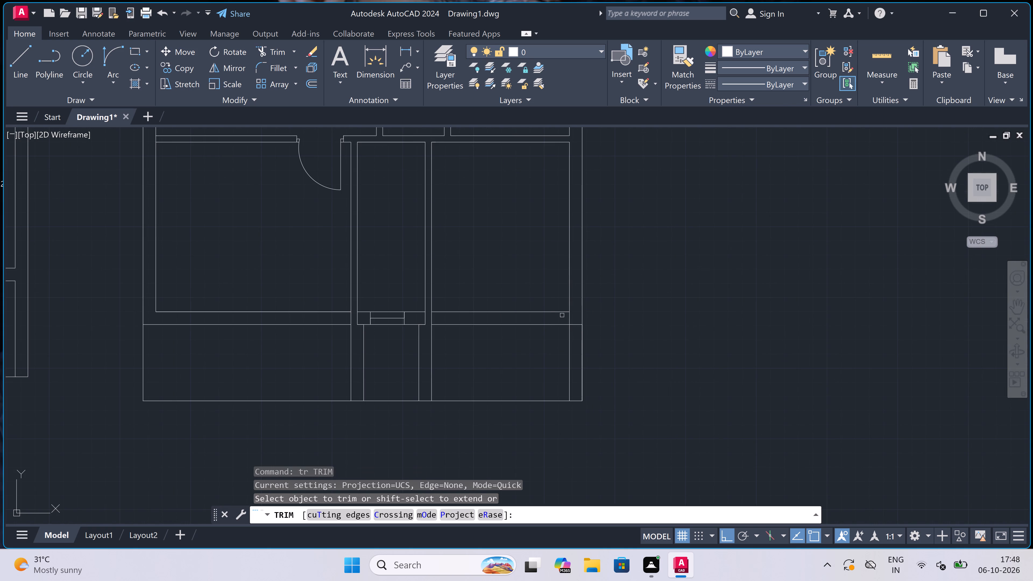
{"action": "scroll", "coordinate": [562, 315], "scroll_direction": "up", "scroll_amount": 4}
{"action": "left_click", "coordinate": [565, 321]}
{"action": "left_click", "coordinate": [612, 316]}
{"action": "scroll", "coordinate": [612, 317], "scroll_direction": "down", "scroll_amount": 3}
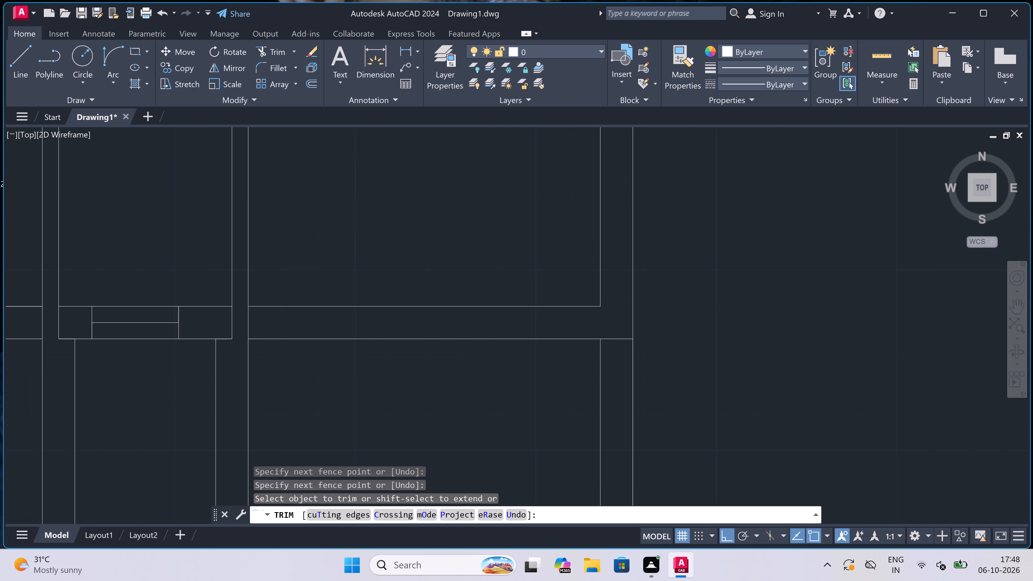
Trim away the right outer wall's inner line within the front strip.
{"action": "scroll", "coordinate": [612, 317], "scroll_direction": "down", "scroll_amount": 1}
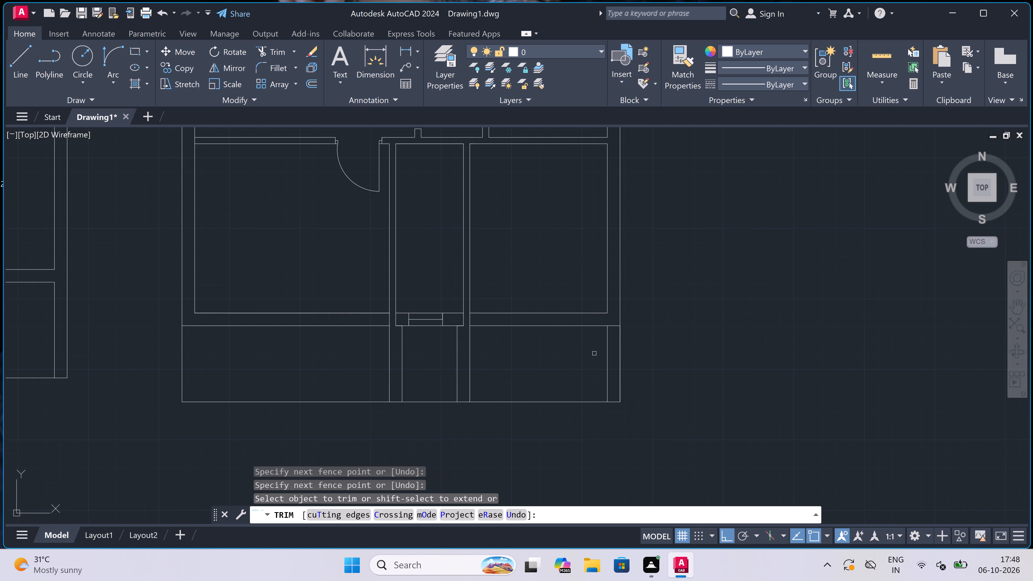
{"action": "scroll", "coordinate": [595, 361], "scroll_direction": "up", "scroll_amount": 2}
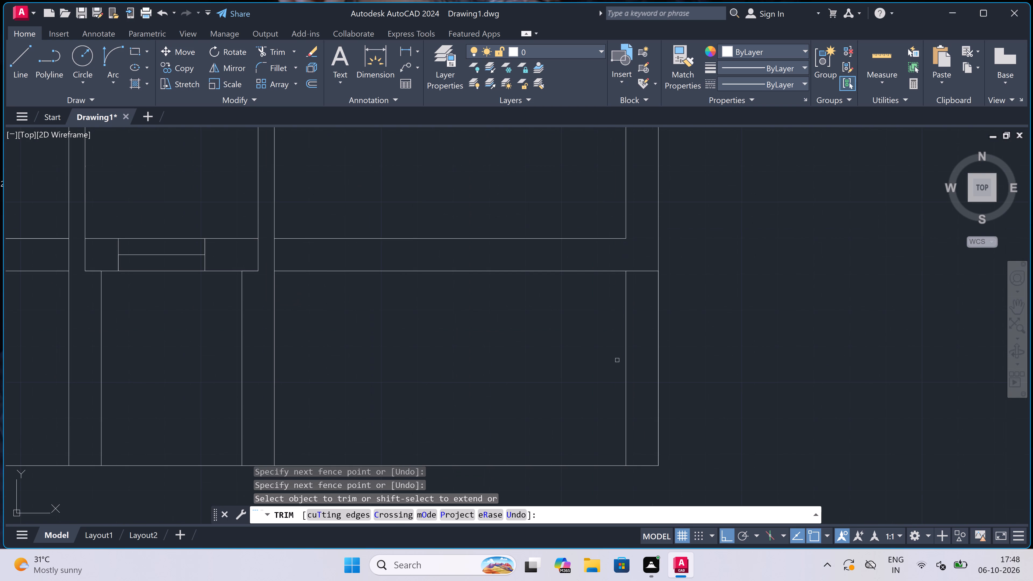
{"action": "left_click", "coordinate": [627, 352]}
{"action": "scroll", "coordinate": [612, 337], "scroll_direction": "down", "scroll_amount": 2}
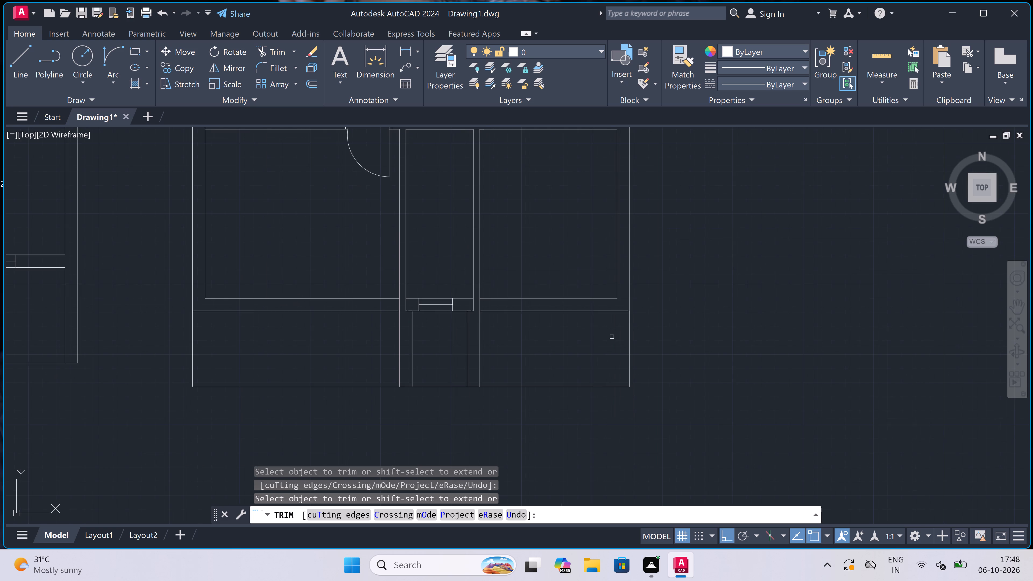
{"action": "key", "text": "Escape"}
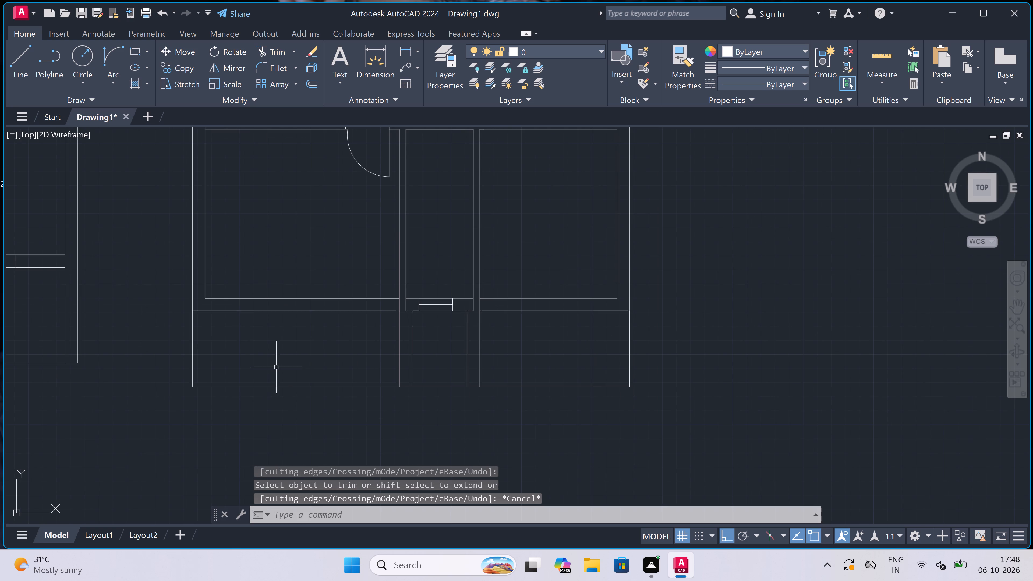
Trim away the front strip's left and bottom edge lines to the left of the left partition.
{"action": "left_click_drag", "start_coordinate": [288, 363], "coordinate": [286, 365]}
{"action": "left_click", "coordinate": [164, 413]}
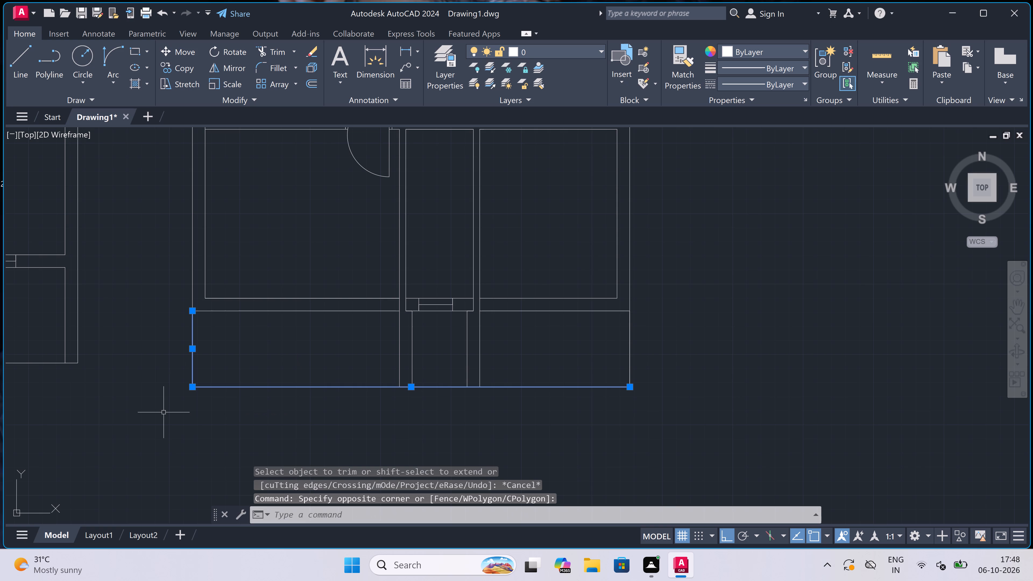
{"action": "key", "text": "Escape"}
{"action": "key", "text": "t"}
{"action": "type", "text": "r"}
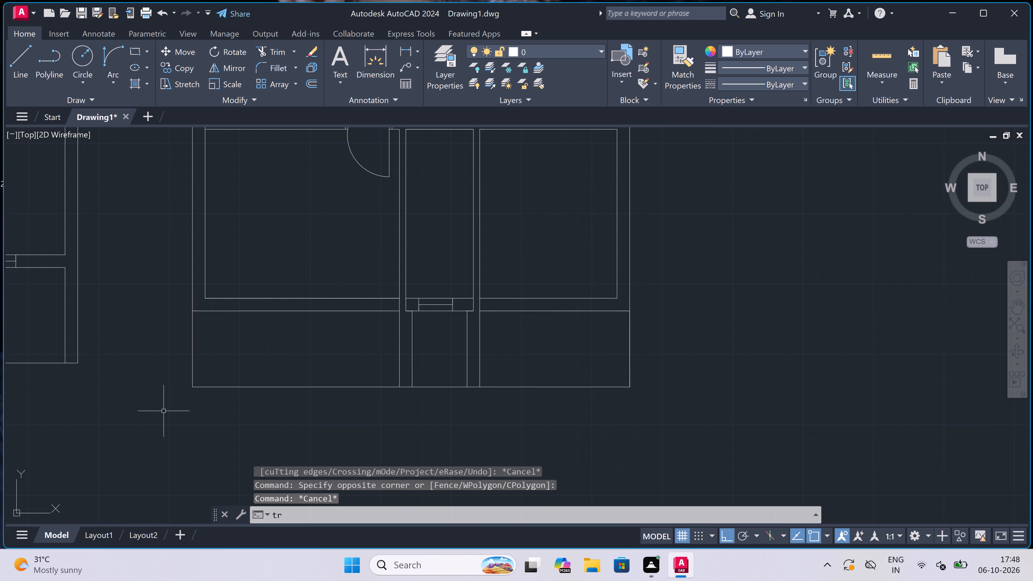
{"action": "key", "text": "space"}
{"action": "left_click_drag", "start_coordinate": [179, 355], "coordinate": [182, 355]}
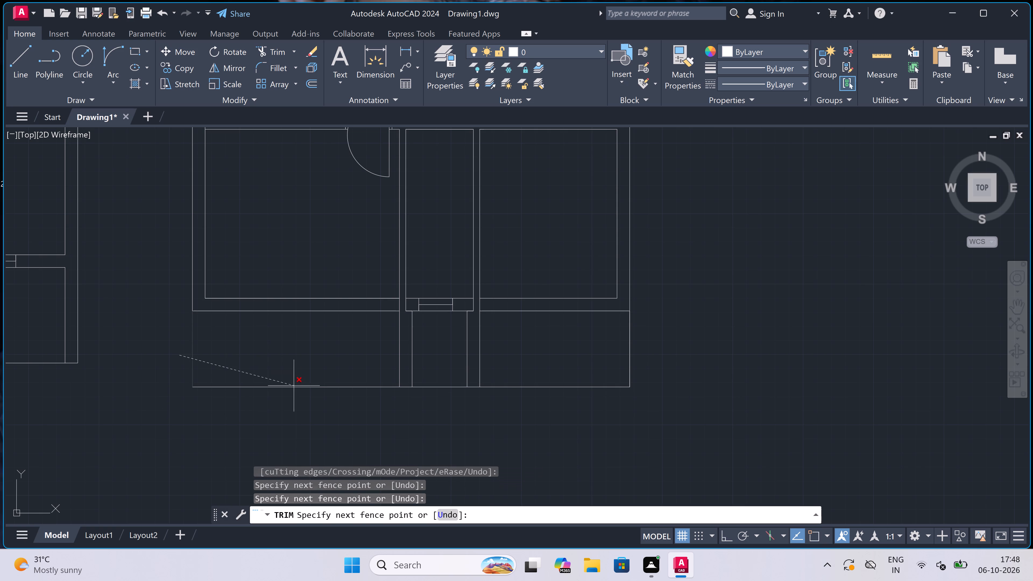
{"action": "left_click", "coordinate": [297, 388]}
{"action": "key", "text": "Escape"}
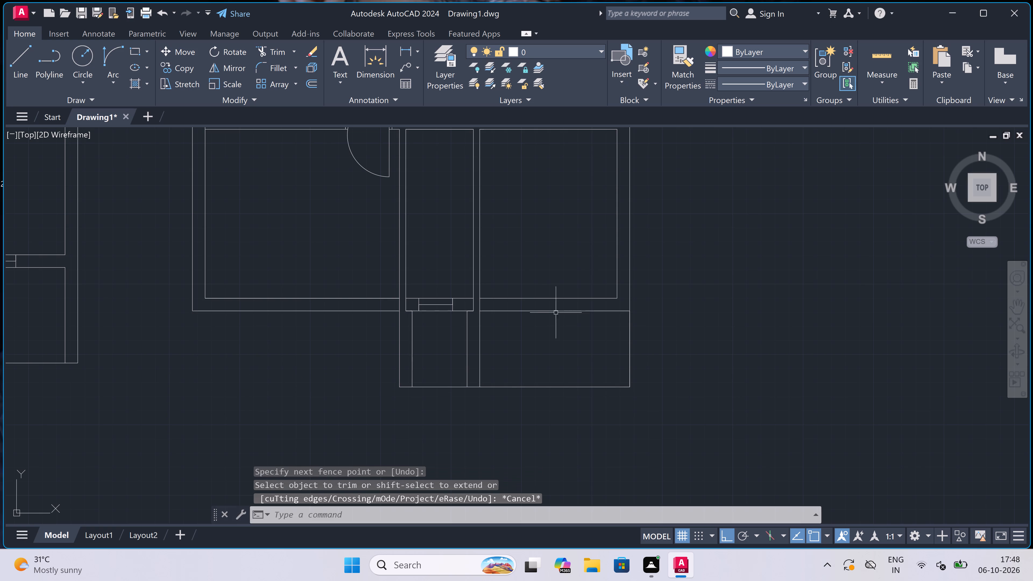
Draw a line 2" inside the right edge of the front strip's right bay, from the outer wall to the strip's bottom edge.
{"action": "key", "text": "l"}
{"action": "key", "text": "space"}
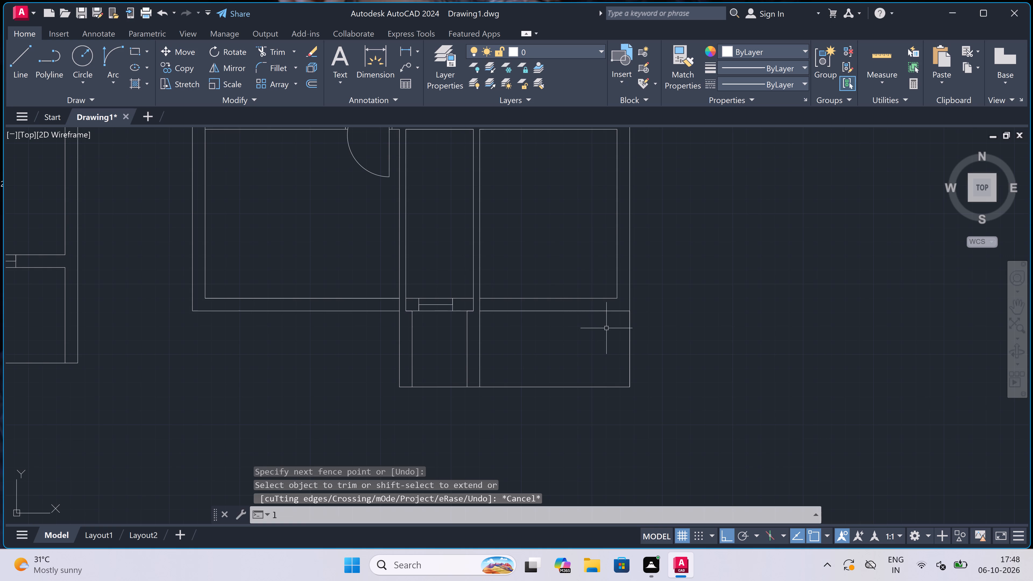
{"action": "scroll", "coordinate": [620, 320], "scroll_direction": "up", "scroll_amount": 2}
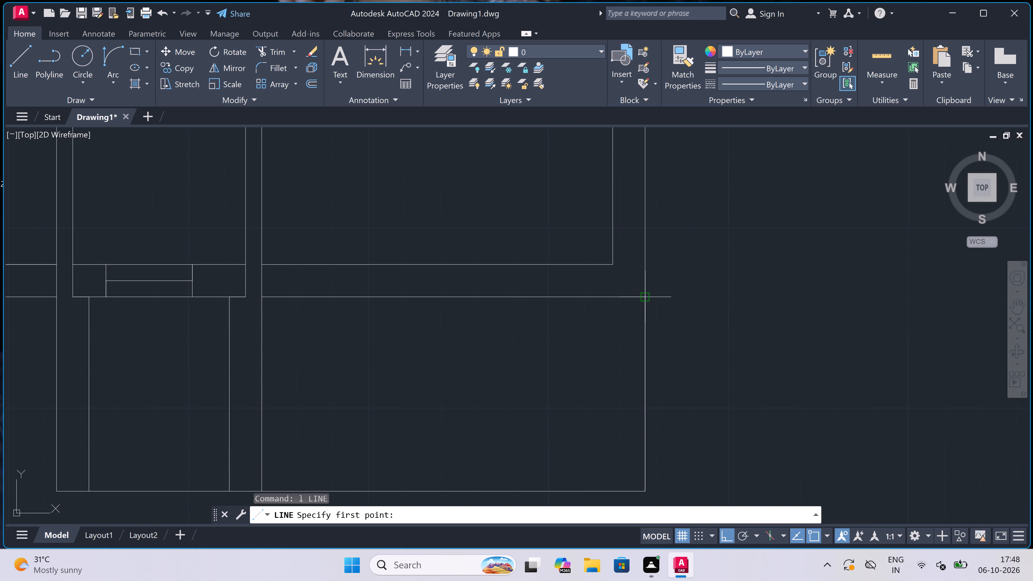
{"action": "left_click", "coordinate": [645, 298]}
{"action": "type", "text": "2\""}
{"action": "key", "text": "space"}
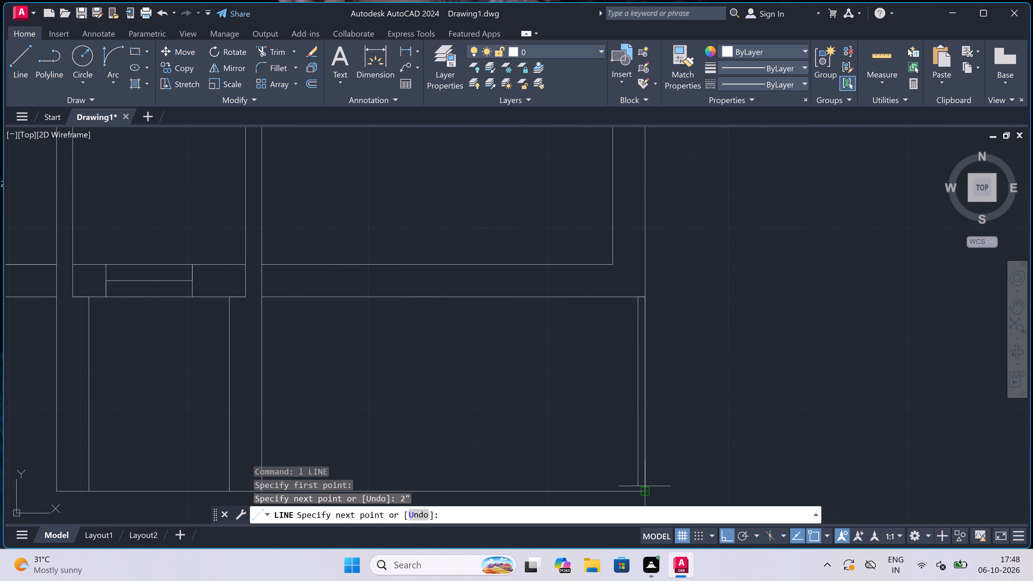
{"action": "scroll", "coordinate": [638, 456], "scroll_direction": "down", "scroll_amount": 2}
{"action": "scroll", "coordinate": [637, 467], "scroll_direction": "up", "scroll_amount": 1}
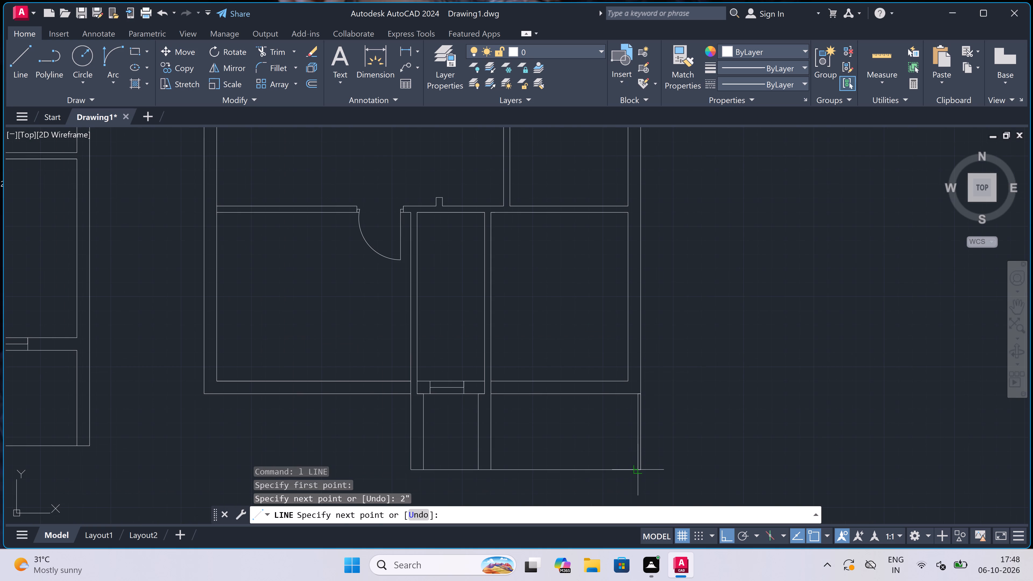
{"action": "scroll", "coordinate": [637, 467], "scroll_direction": "up", "scroll_amount": 2}
{"action": "left_click", "coordinate": [639, 477]}
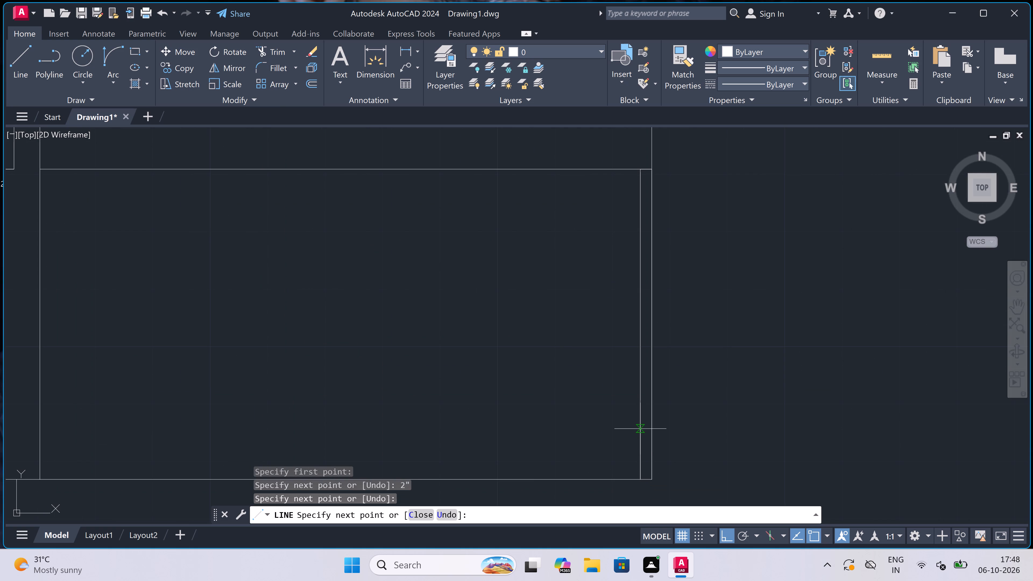
Continue with a line 2" above the right bay's bottom edge, running left to the right partition's right face.
{"action": "type", "text": "2\""}
{"action": "key", "text": "space"}
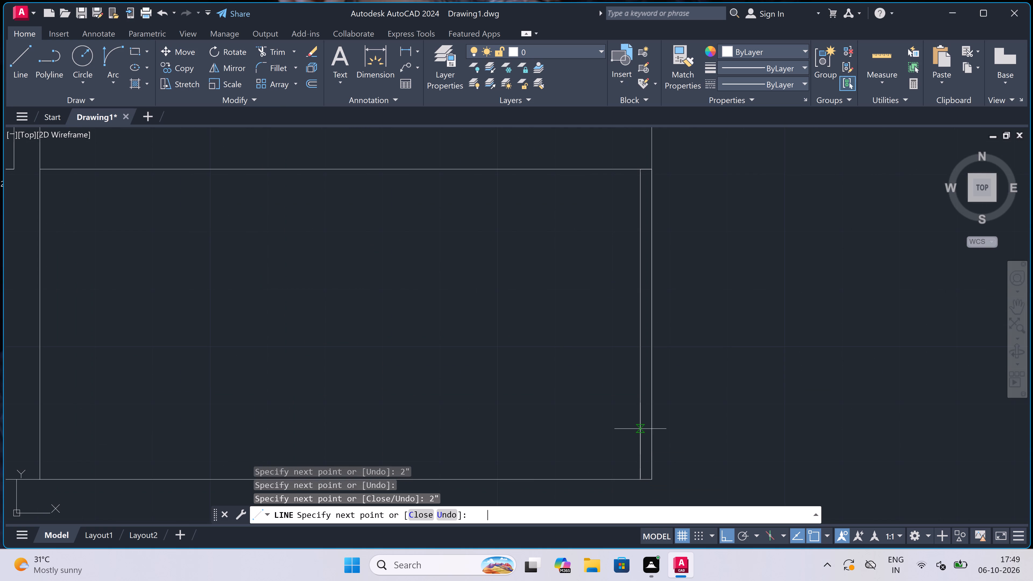
{"action": "scroll", "coordinate": [599, 396], "scroll_direction": "down", "scroll_amount": 3}
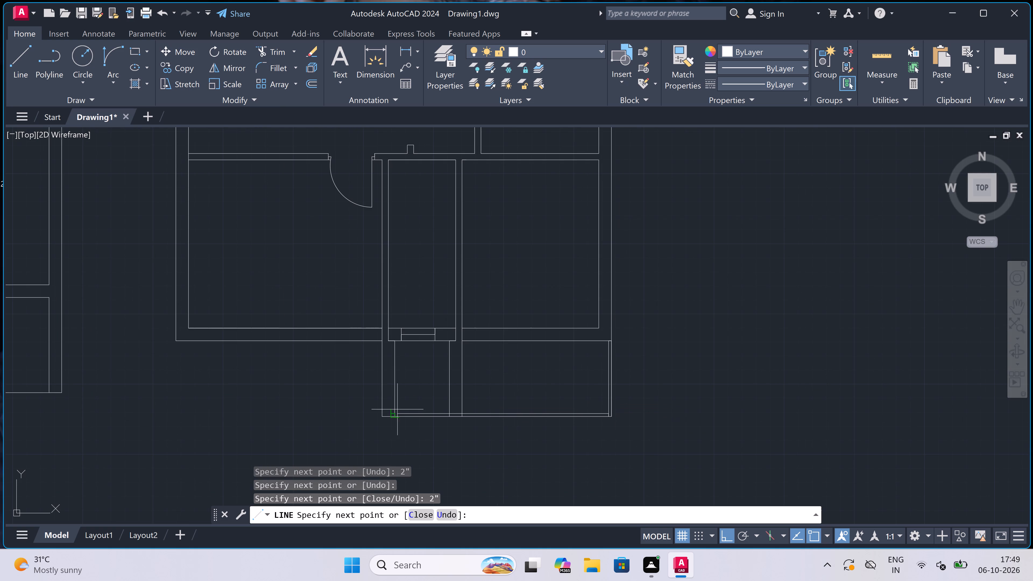
{"action": "scroll", "coordinate": [448, 403], "scroll_direction": "up", "scroll_amount": 1}
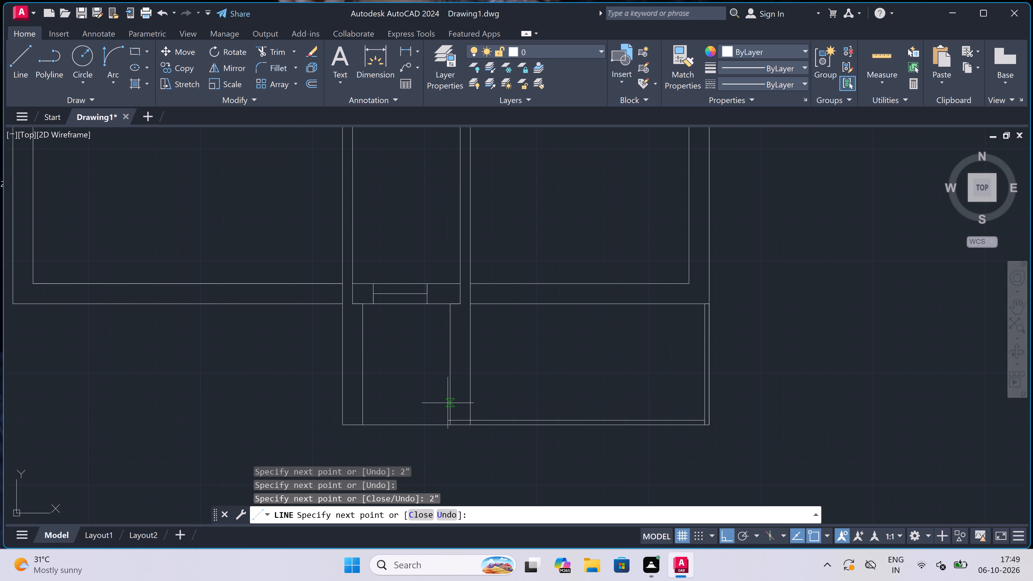
{"action": "scroll", "coordinate": [471, 420], "scroll_direction": "up", "scroll_amount": 4}
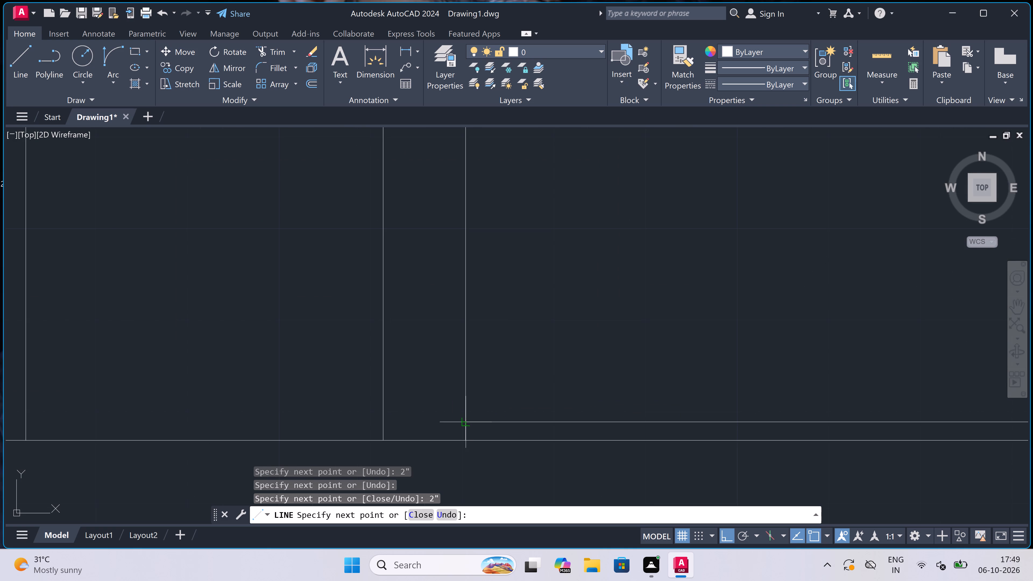
{"action": "left_click", "coordinate": [469, 422]}
{"action": "key", "text": "Escape"}
Draw a line 9" above the middle bay's bottom edge, between the outer faces of its two side walls.
{"action": "scroll", "coordinate": [503, 385], "scroll_direction": "down", "scroll_amount": 2}
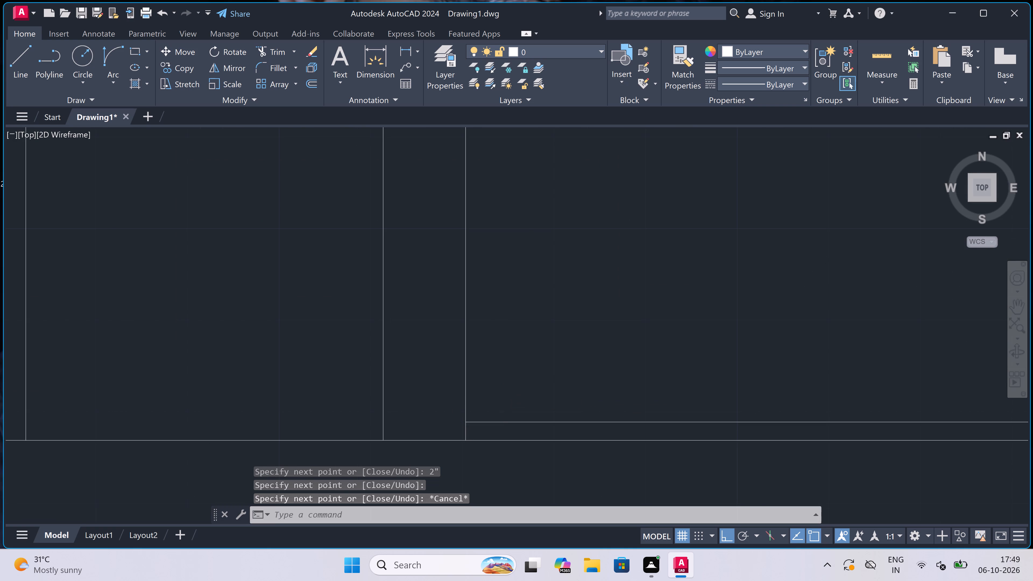
{"action": "scroll", "coordinate": [503, 385], "scroll_direction": "down", "scroll_amount": 1}
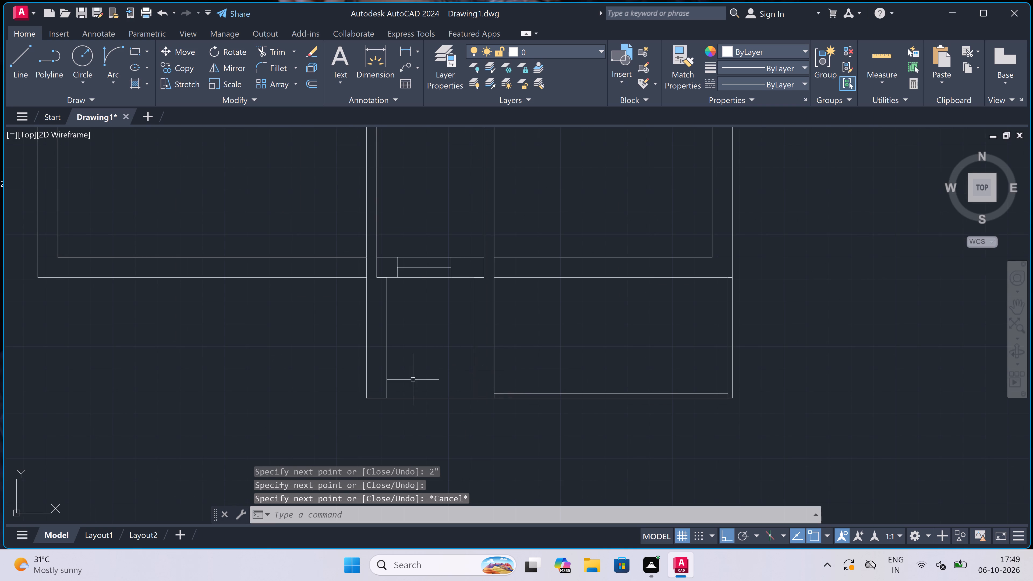
{"action": "scroll", "coordinate": [390, 395], "scroll_direction": "up", "scroll_amount": 3}
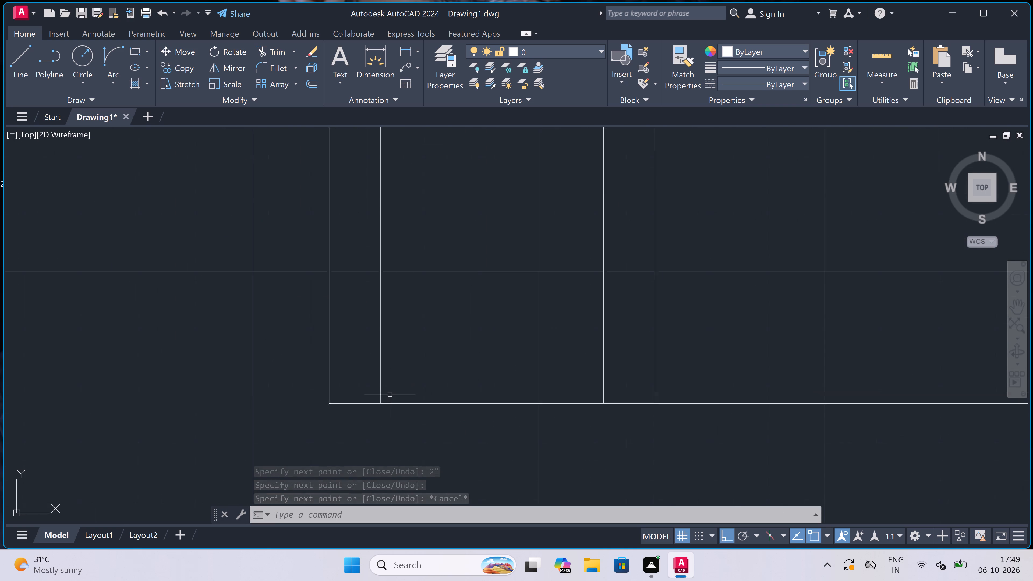
{"action": "scroll", "coordinate": [390, 395], "scroll_direction": "down", "scroll_amount": 2}
{"action": "key", "text": "l"}
{"action": "key", "text": "space"}
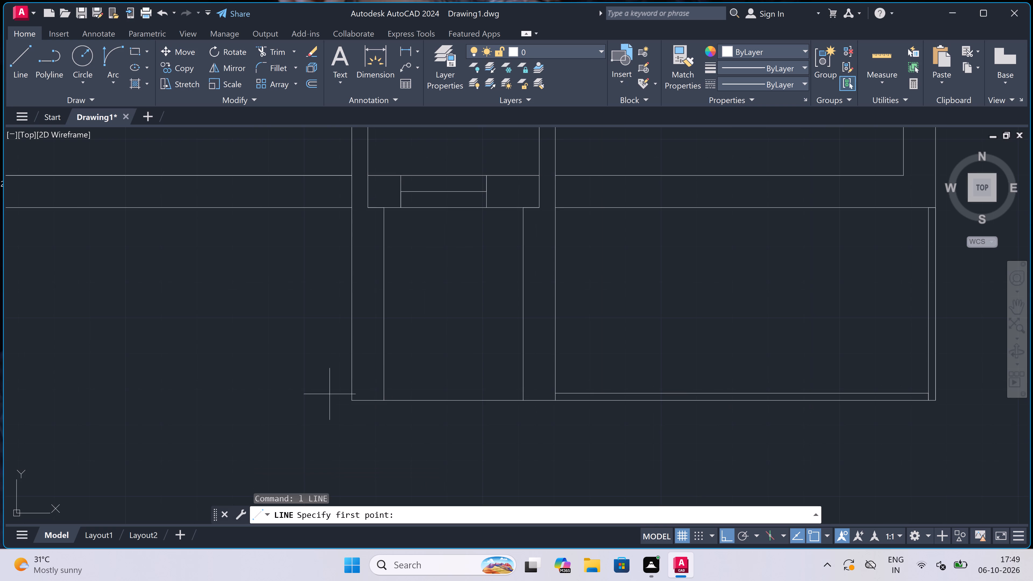
{"action": "left_click", "coordinate": [351, 402]}
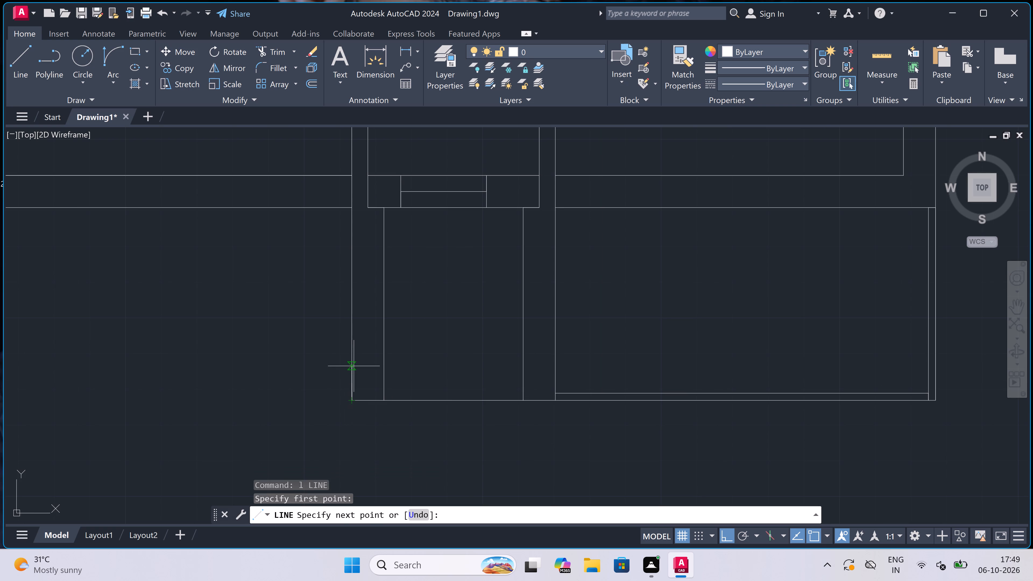
{"action": "type", "text": "9\""}
{"action": "key", "text": "space"}
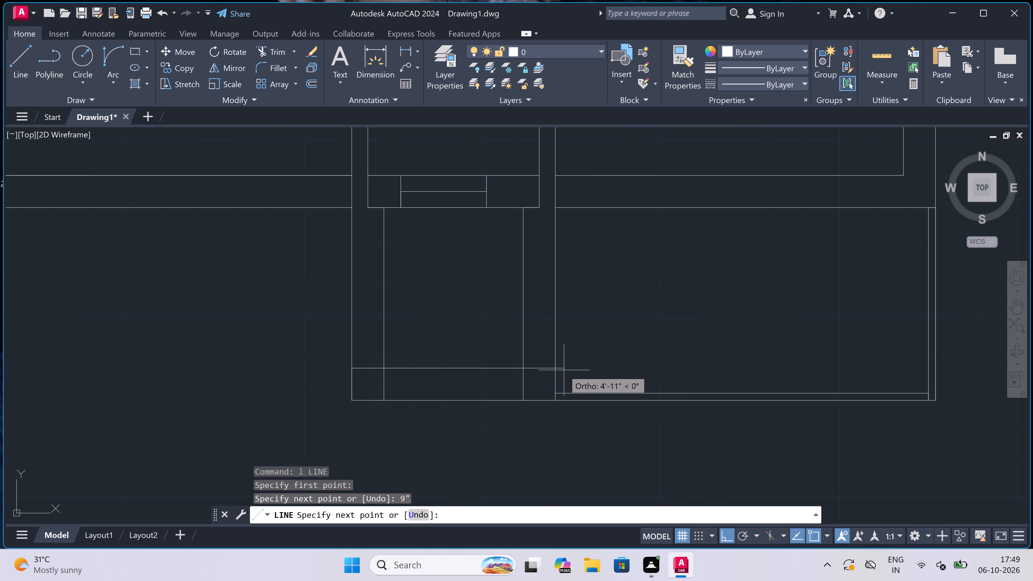
{"action": "left_click", "coordinate": [554, 369]}
{"action": "key", "text": "Escape"}
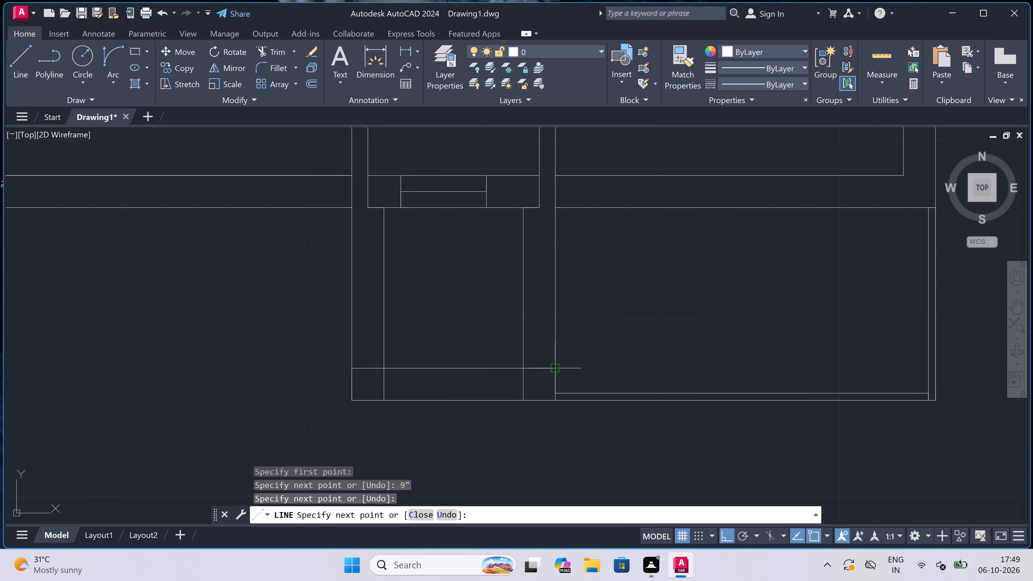
Trim the overlapping inner lines at both bottom corners of the middle bay to form clean wall corners.
{"action": "key", "text": "t"}
{"action": "key", "text": "r"}
{"action": "key", "text": "space"}
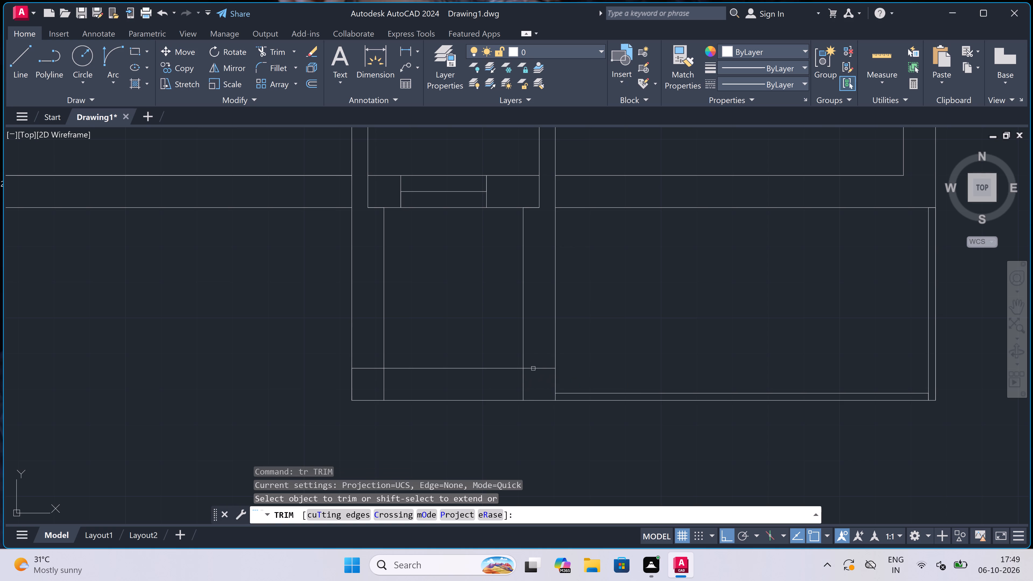
{"action": "left_click", "coordinate": [534, 368]}
{"action": "left_click", "coordinate": [526, 385]}
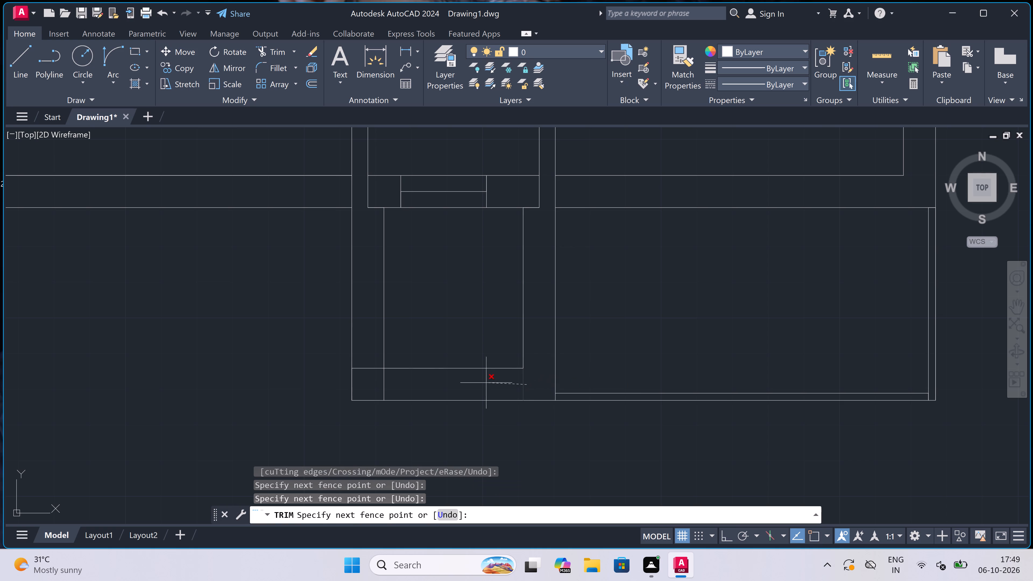
{"action": "left_click", "coordinate": [378, 383]}
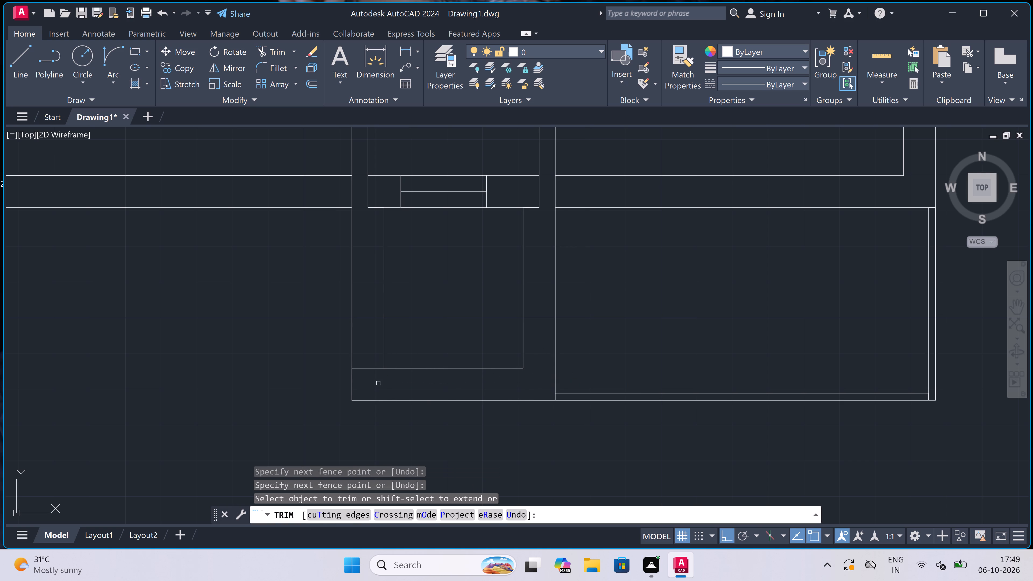
{"action": "left_click", "coordinate": [378, 383]}
{"action": "left_click", "coordinate": [374, 349]}
{"action": "scroll", "coordinate": [452, 335], "scroll_direction": "down", "scroll_amount": 3}
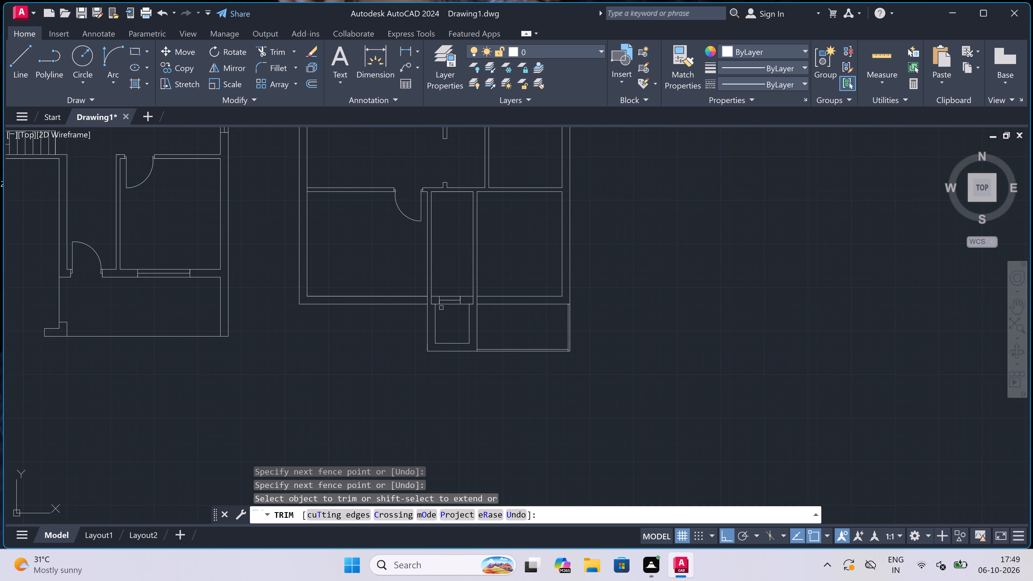
{"action": "key", "text": "Escape"}
Trim the overlapping lines where the small right-hand room's partition meets its upper wall in the second plan.
{"action": "scroll", "coordinate": [478, 213], "scroll_direction": "down", "scroll_amount": 6}
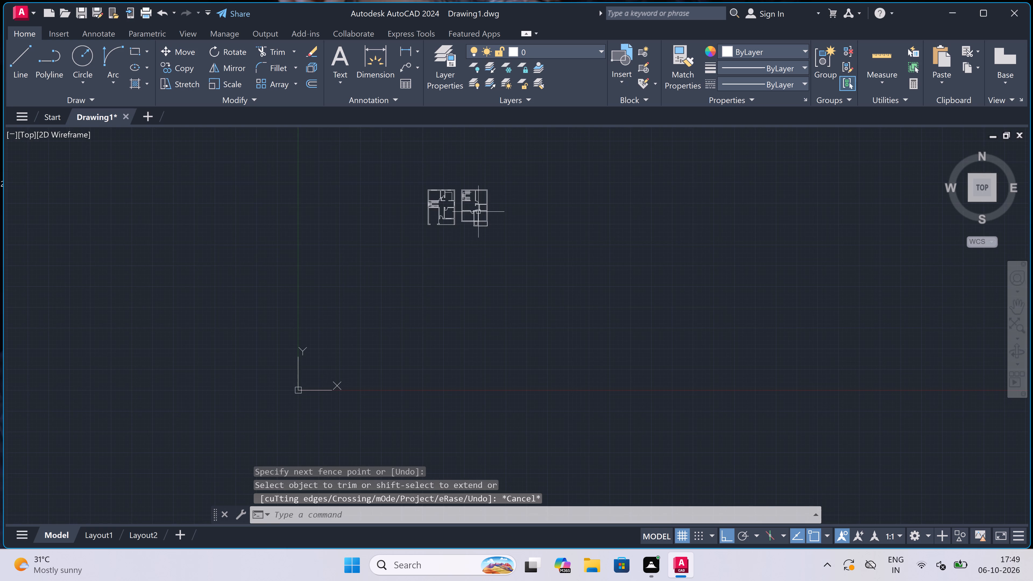
{"action": "scroll", "coordinate": [478, 211], "scroll_direction": "up", "scroll_amount": 4}
{"action": "scroll", "coordinate": [487, 166], "scroll_direction": "up", "scroll_amount": 3}
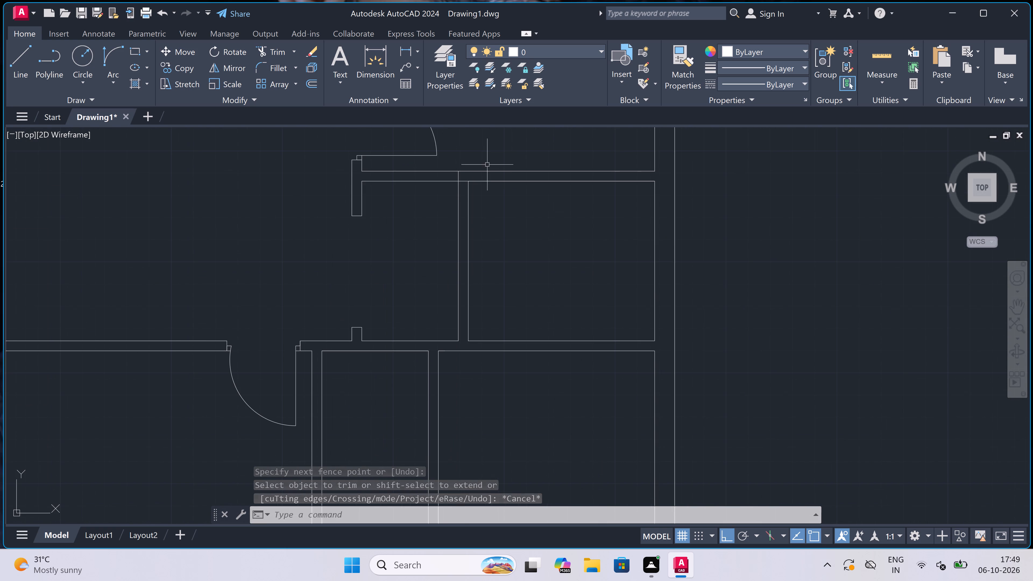
{"action": "scroll", "coordinate": [472, 171], "scroll_direction": "up", "scroll_amount": 3}
{"action": "key", "text": "space"}
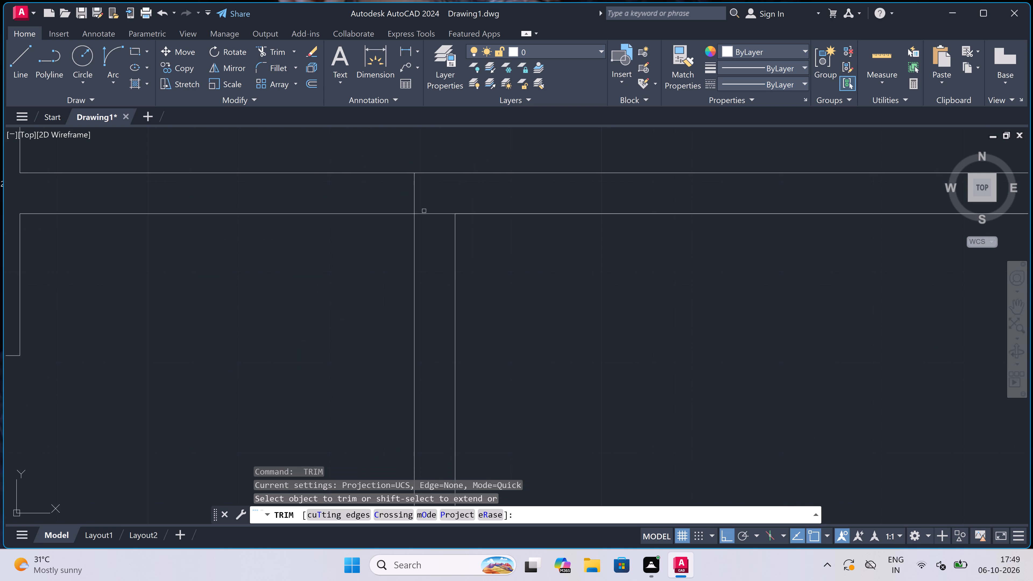
{"action": "left_click", "coordinate": [424, 211]}
{"action": "left_click", "coordinate": [424, 236]}
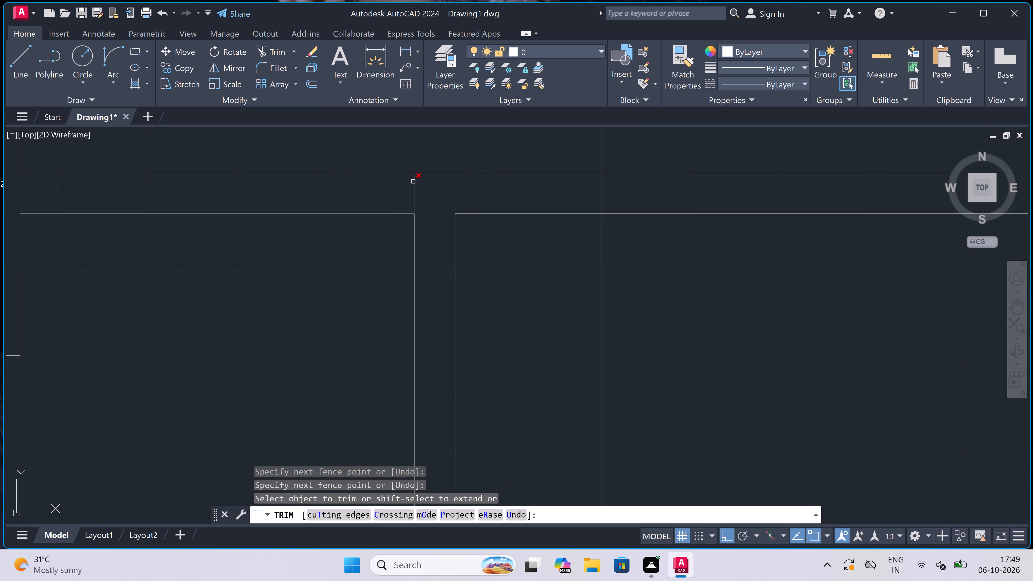
{"action": "scroll", "coordinate": [413, 182], "scroll_direction": "down", "scroll_amount": 6}
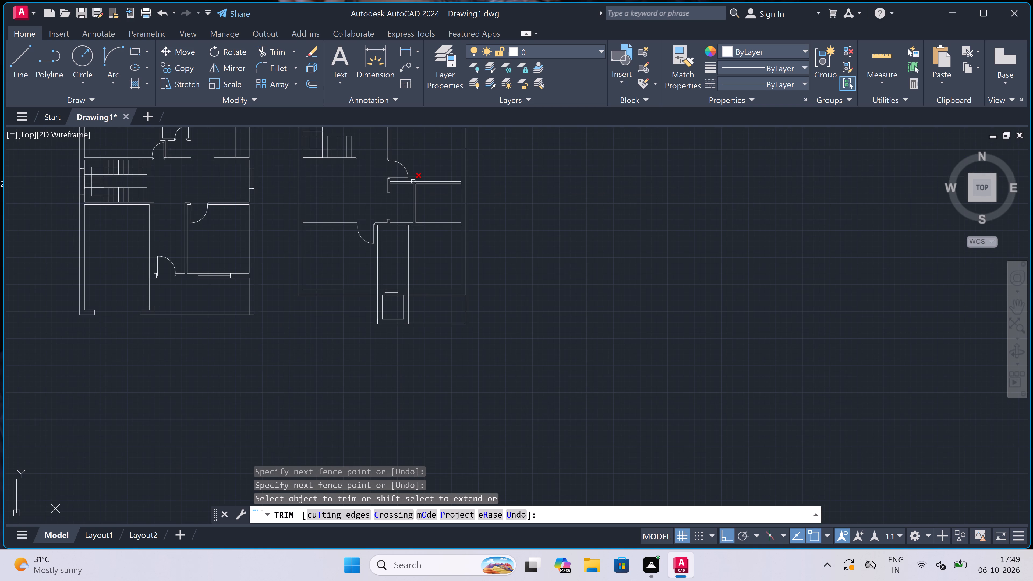
{"action": "scroll", "coordinate": [411, 182], "scroll_direction": "up", "scroll_amount": 3}
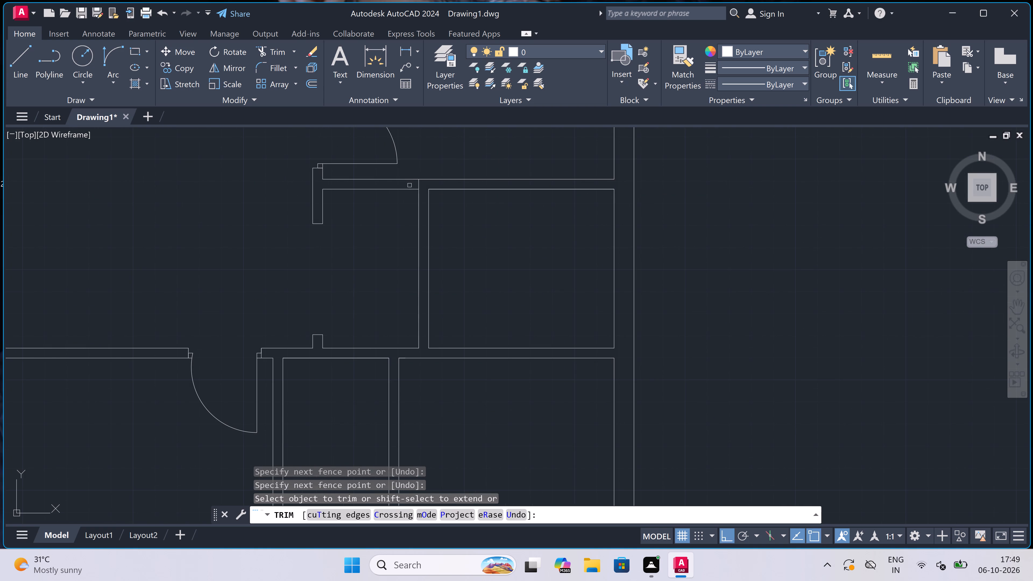
{"action": "scroll", "coordinate": [410, 186], "scroll_direction": "up", "scroll_amount": 4}
{"action": "left_click", "coordinate": [411, 180]}
{"action": "left_click", "coordinate": [480, 175]}
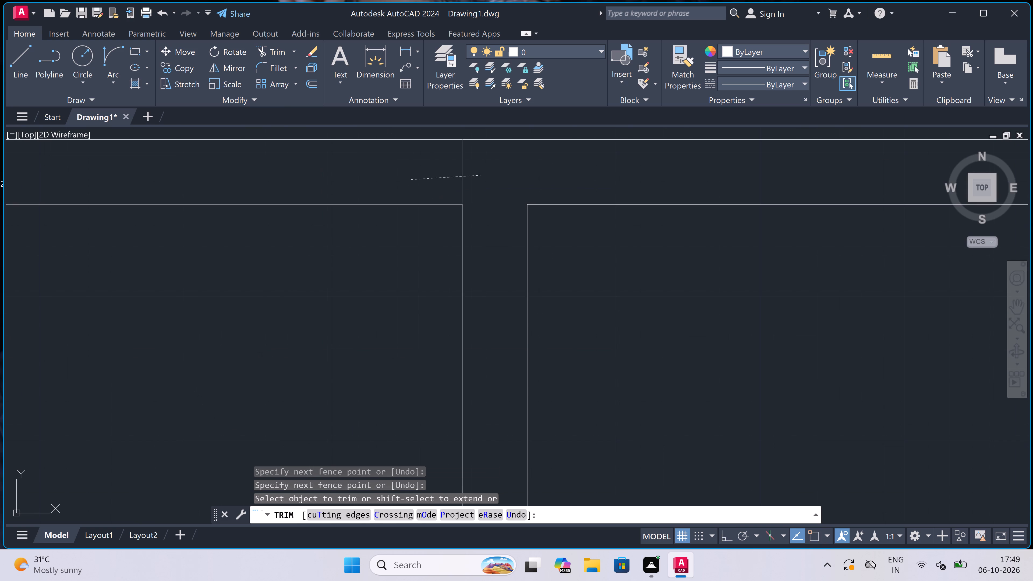
{"action": "scroll", "coordinate": [481, 176], "scroll_direction": "down", "scroll_amount": 4}
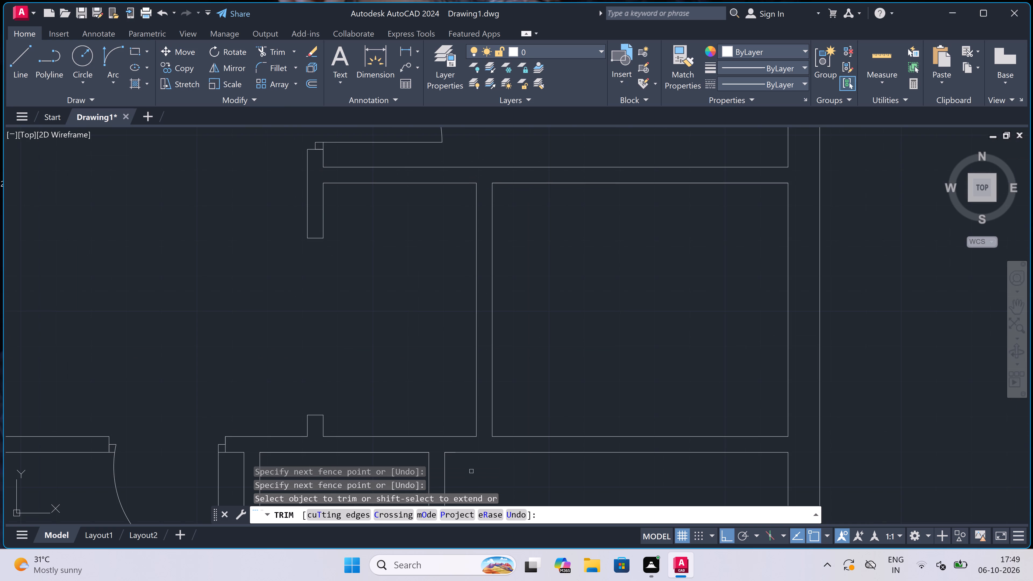
{"action": "scroll", "coordinate": [471, 481], "scroll_direction": "up", "scroll_amount": 2}
{"action": "key", "text": "Escape"}
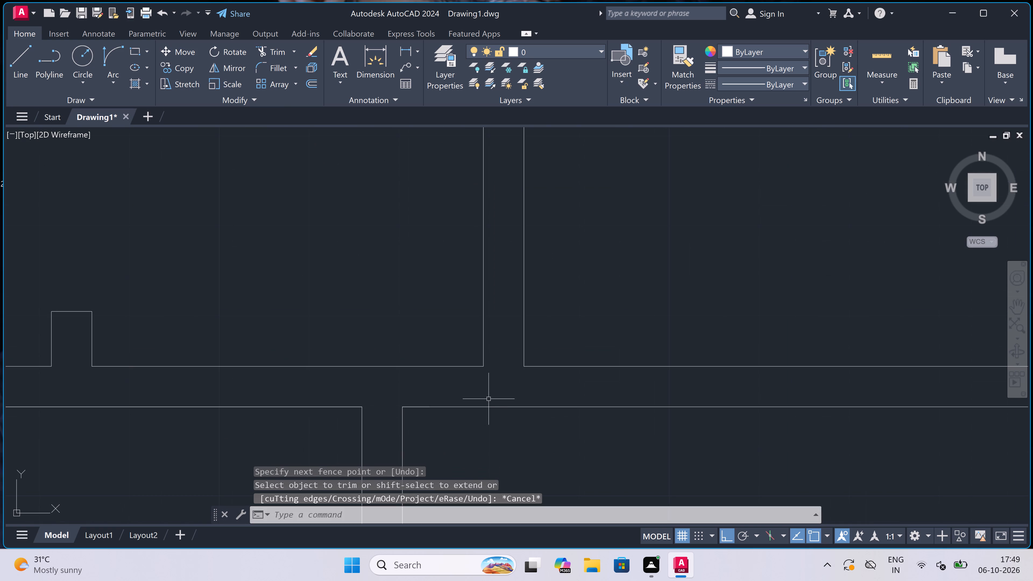
Draw a jamb line across the small room's partition near its lower end, with a 2" stop upward and a 2' door leaf into the room.
{"action": "type", "text": "l"}
{"action": "key", "text": "space"}
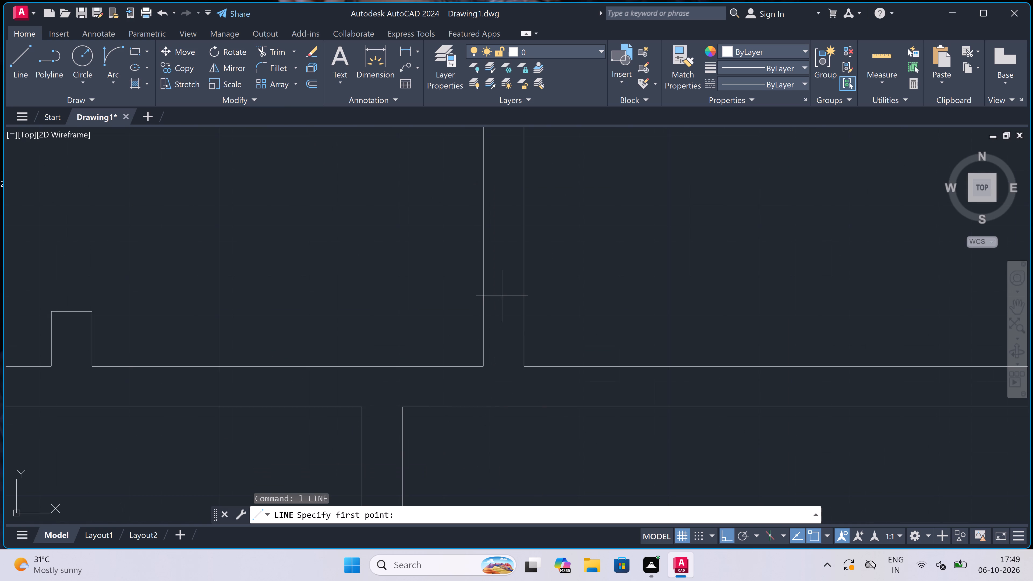
{"action": "left_click", "coordinate": [482, 336]}
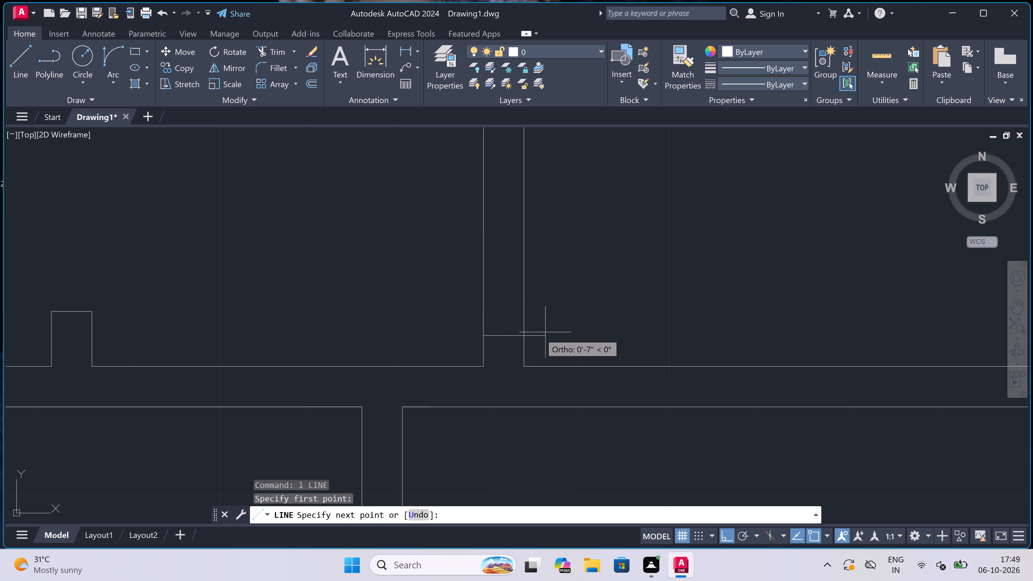
{"action": "left_click", "coordinate": [523, 335]}
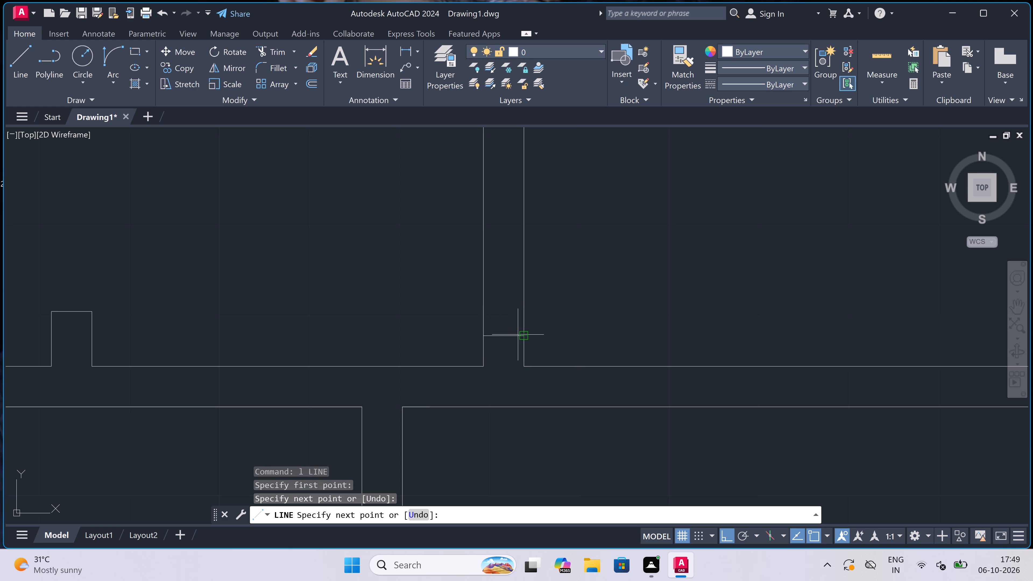
{"action": "left_click", "coordinate": [503, 340]}
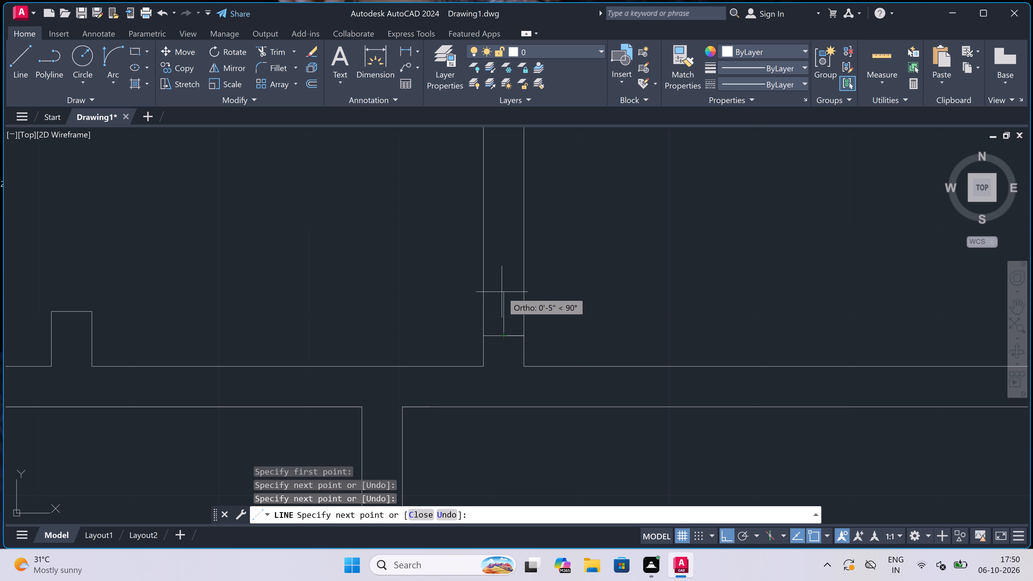
{"action": "type", "text": "2\""}
{"action": "key", "text": "space"}
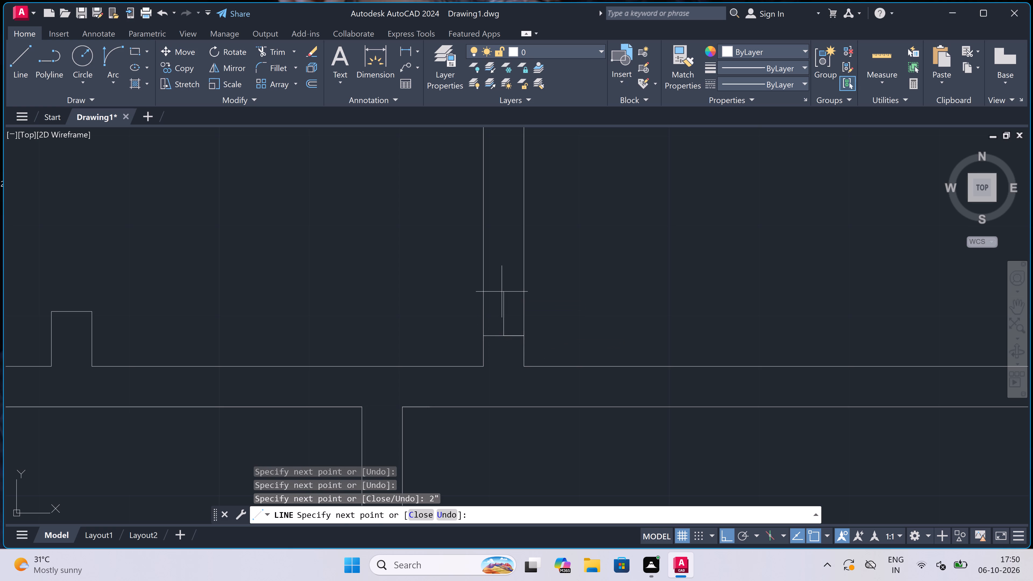
{"action": "type", "text": "2'"}
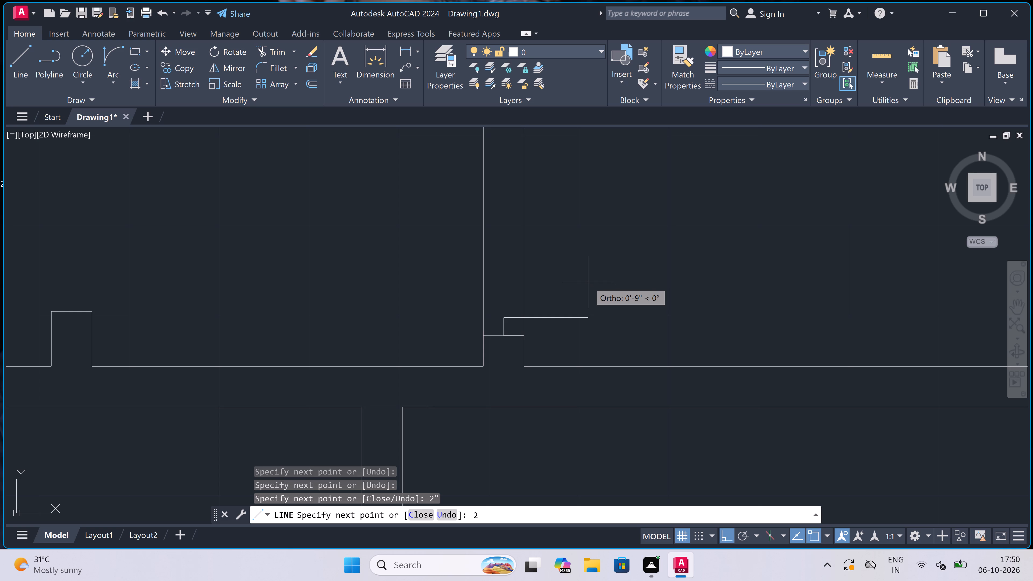
{"action": "key", "text": "space"}
{"action": "key", "text": "Escape"}
Draw the door's upper jamb line across the same partition, with a 2" stop running down from its midpoint.
{"action": "key", "text": "space"}
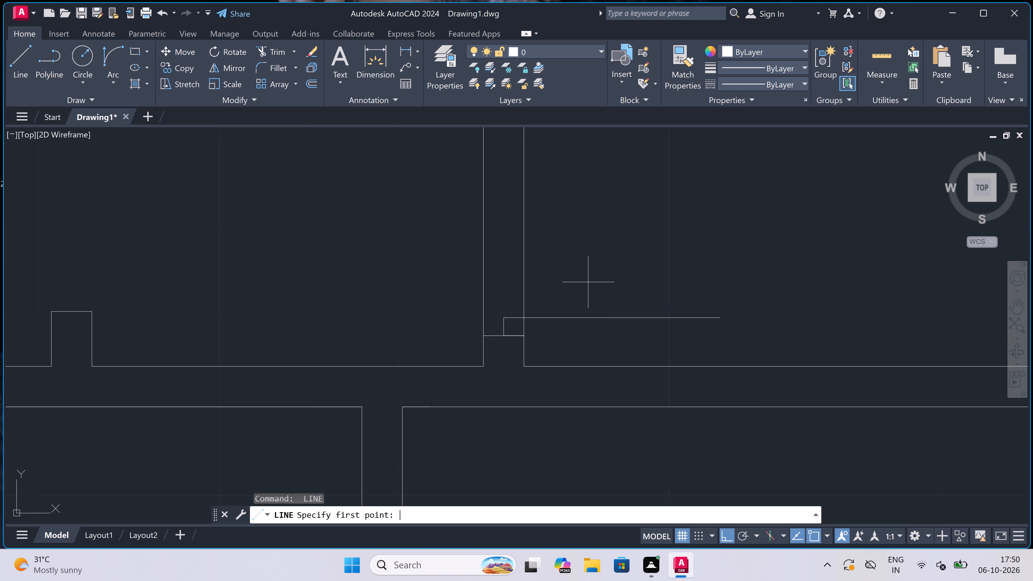
{"action": "scroll", "coordinate": [560, 271], "scroll_direction": "down", "scroll_amount": 3}
{"action": "scroll", "coordinate": [550, 222], "scroll_direction": "up", "scroll_amount": 1}
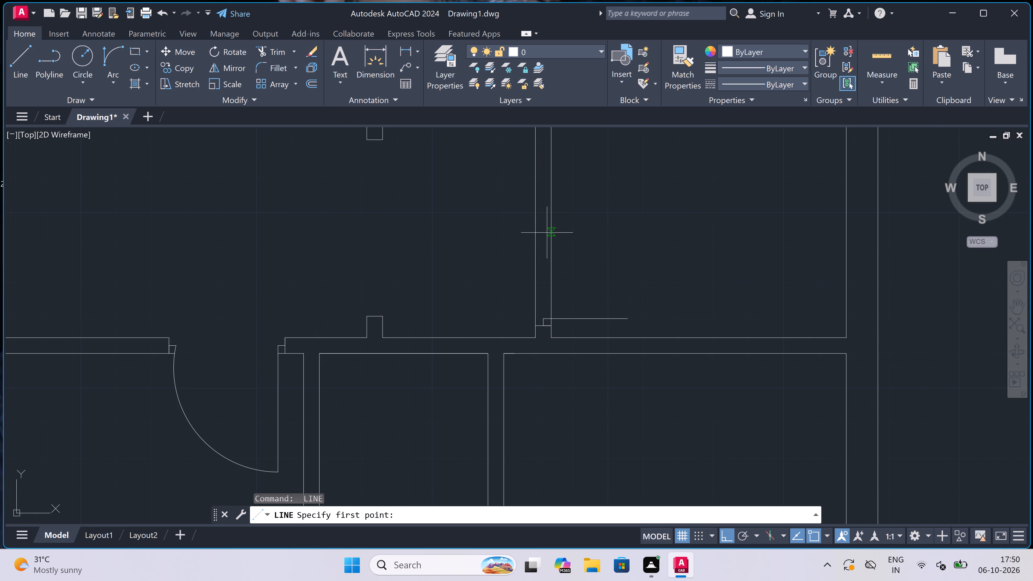
{"action": "scroll", "coordinate": [549, 251], "scroll_direction": "up", "scroll_amount": 2}
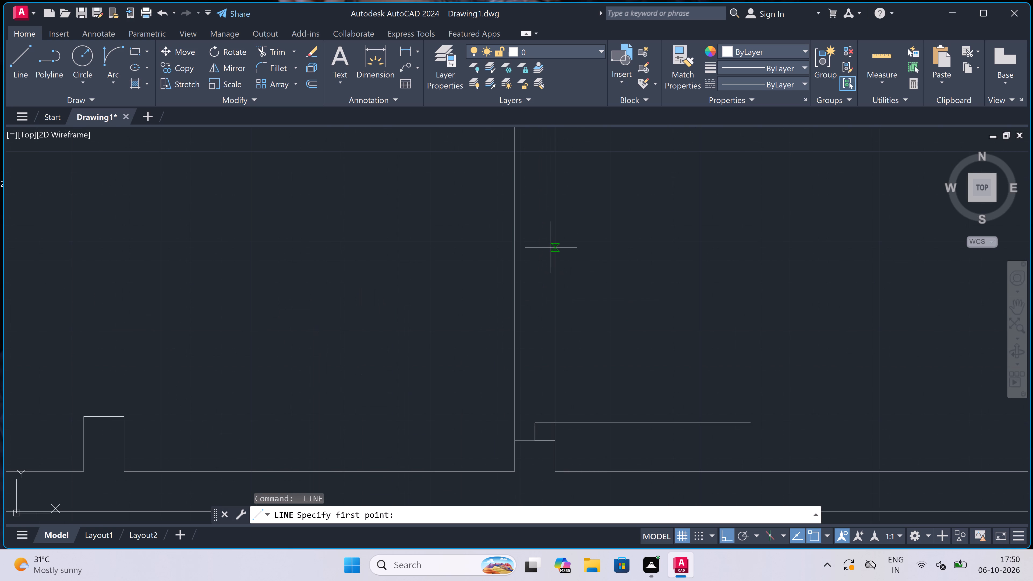
{"action": "left_click", "coordinate": [552, 243]}
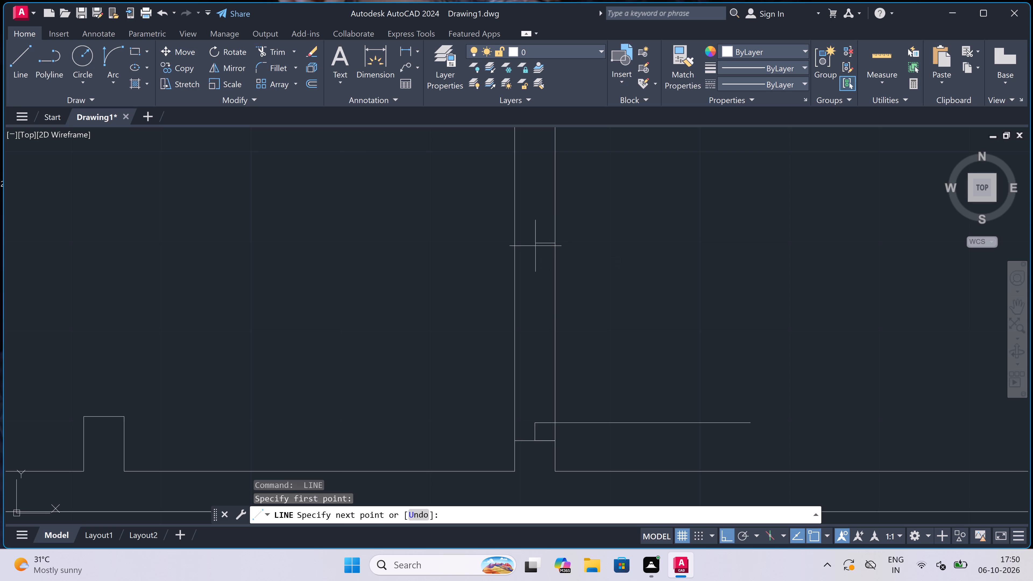
{"action": "left_click", "coordinate": [519, 247]}
{"action": "left_click", "coordinate": [537, 245]}
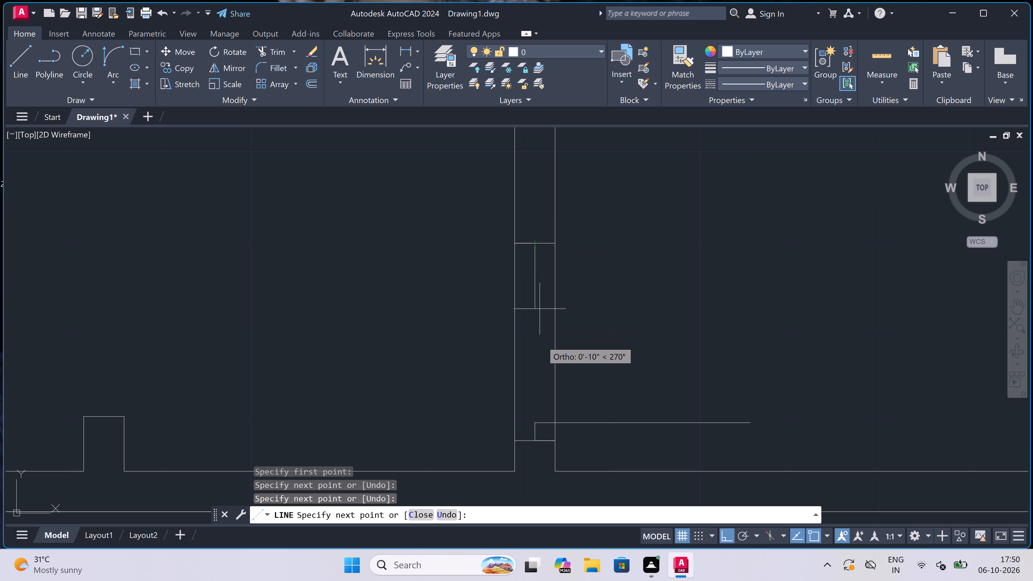
{"action": "type", "text": "2\""}
{"action": "key", "text": "space"}
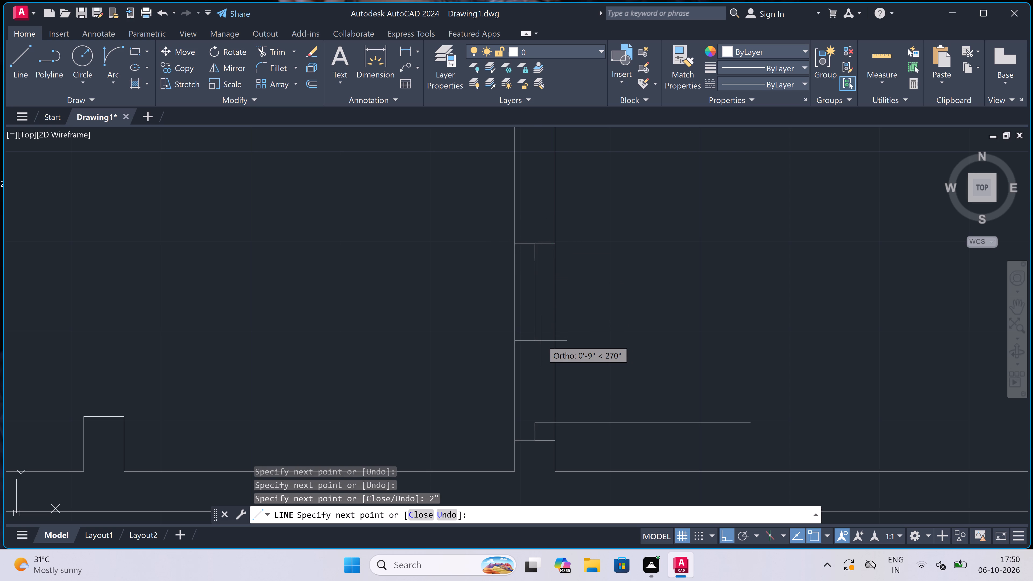
{"action": "key", "text": "Escape"}
Draw the door swing arc from the free end of the 2' leaf to the end of the upper stop.
{"action": "left_click", "coordinate": [110, 57]}
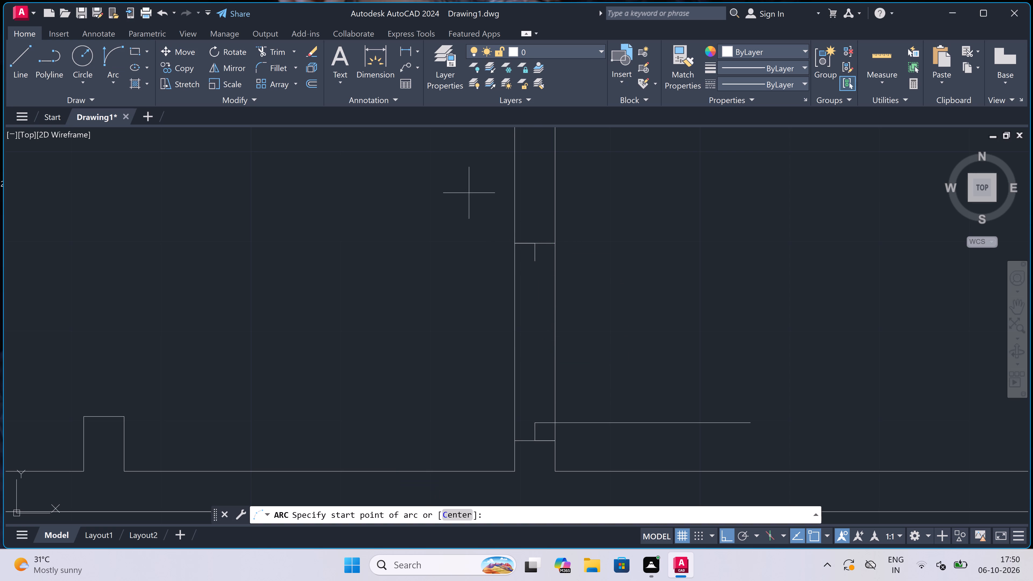
{"action": "left_click", "coordinate": [752, 425]}
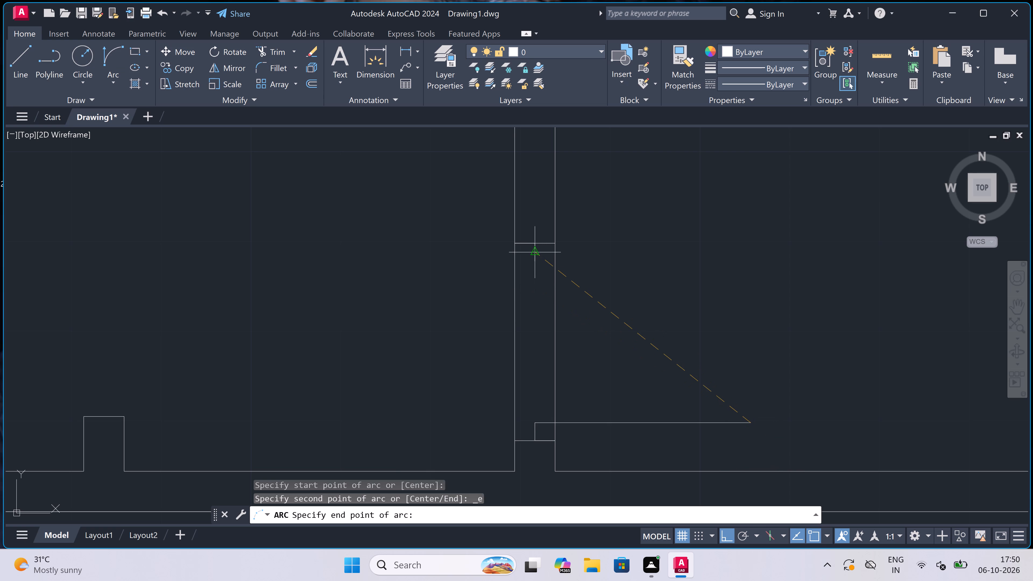
{"action": "left_click", "coordinate": [533, 260]}
{"action": "left_click", "coordinate": [596, 222]}
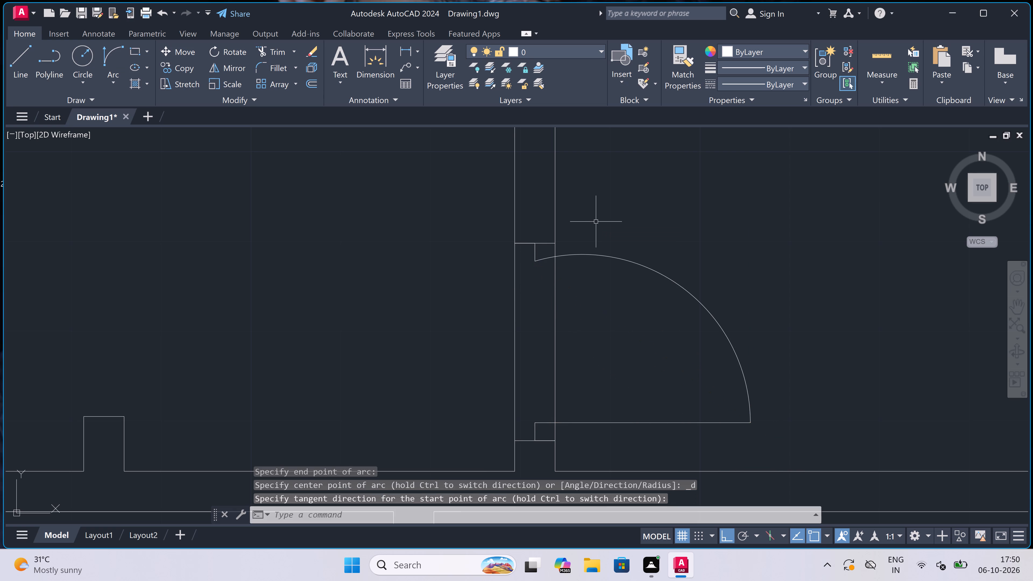
Trim the partition's two face lines between the jambs to open the small room's doorway.
{"action": "key", "text": "t"}
{"action": "key", "text": "r"}
{"action": "key", "text": "space"}
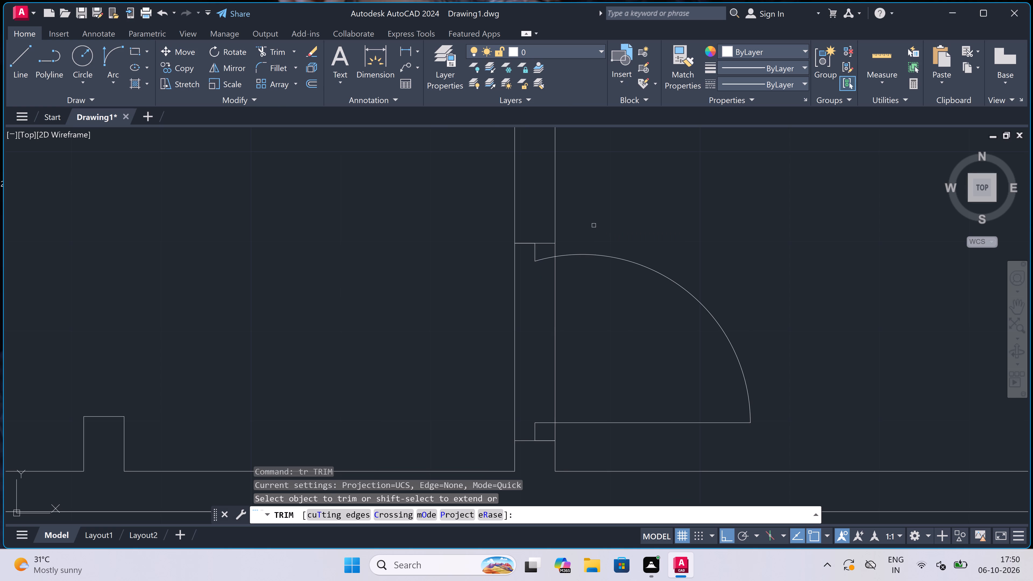
{"action": "scroll", "coordinate": [594, 225], "scroll_direction": "down", "scroll_amount": 2}
{"action": "left_click", "coordinate": [595, 253]}
{"action": "left_click", "coordinate": [553, 266]}
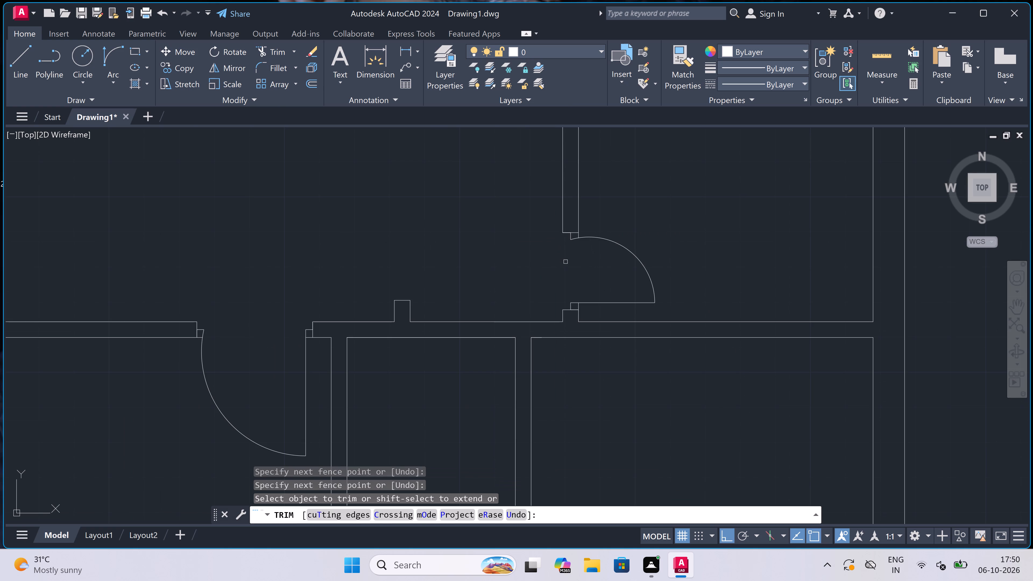
{"action": "scroll", "coordinate": [553, 266], "scroll_direction": "down", "scroll_amount": 3}
{"action": "scroll", "coordinate": [533, 257], "scroll_direction": "up", "scroll_amount": 2}
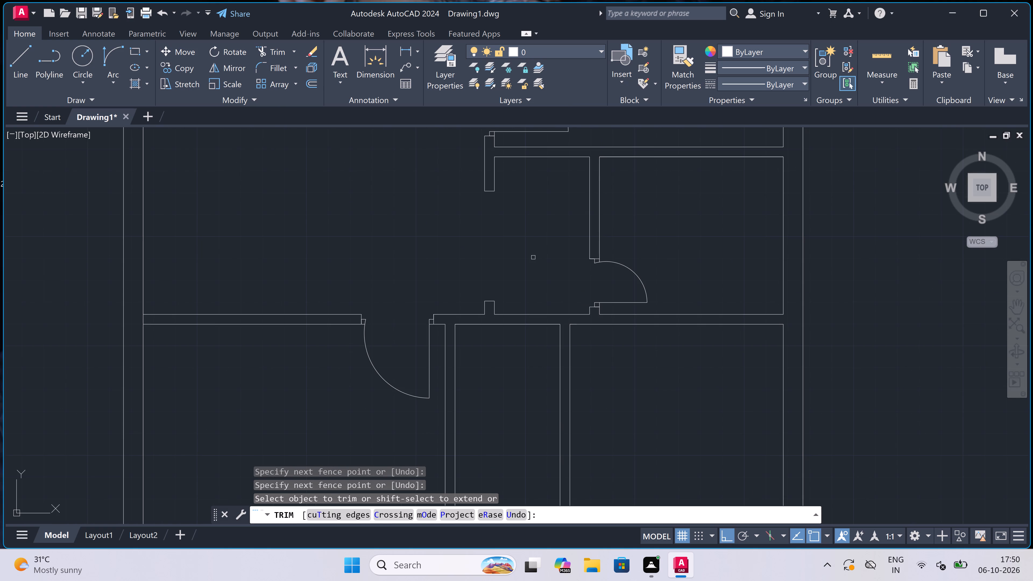
{"action": "key", "text": "Escape"}
Draw a 4.5" thick partition across the narrow middle room, with its lower face 7' above the room's bottom wall.
{"action": "scroll", "coordinate": [533, 257], "scroll_direction": "down", "scroll_amount": 1}
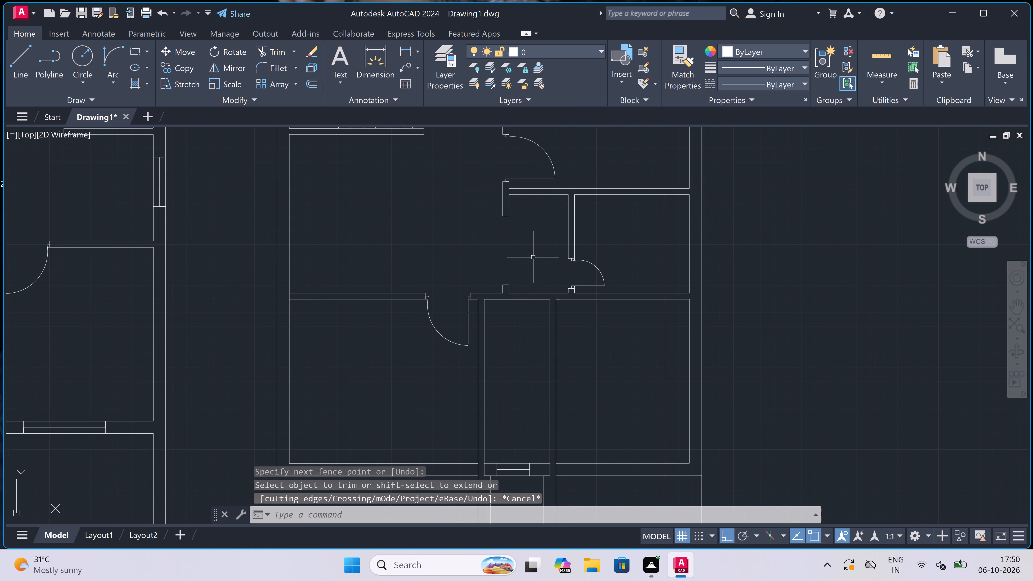
{"action": "scroll", "coordinate": [533, 257], "scroll_direction": "down", "scroll_amount": 2}
{"action": "scroll", "coordinate": [520, 318], "scroll_direction": "up", "scroll_amount": 1}
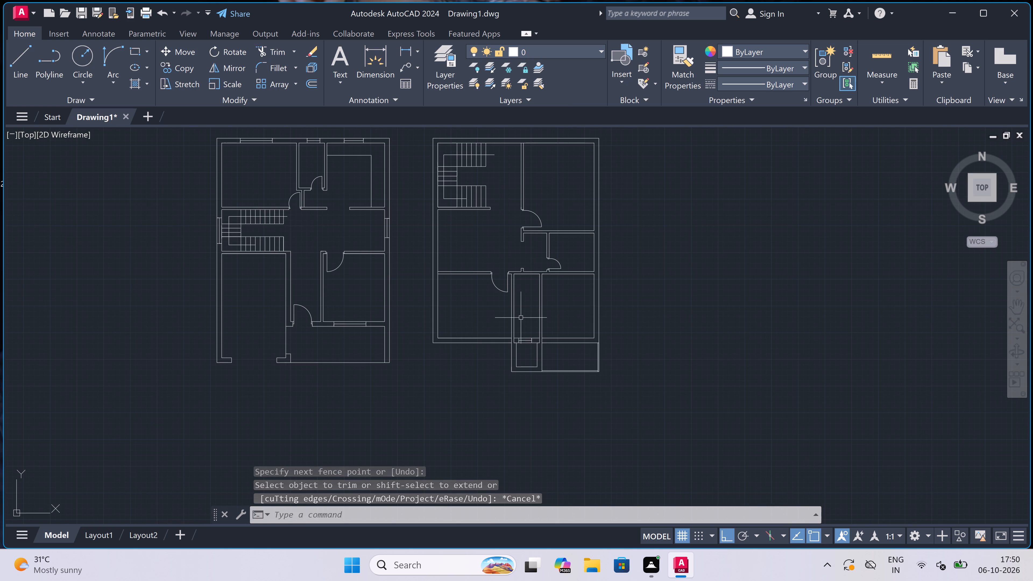
{"action": "scroll", "coordinate": [520, 318], "scroll_direction": "up", "scroll_amount": 2}
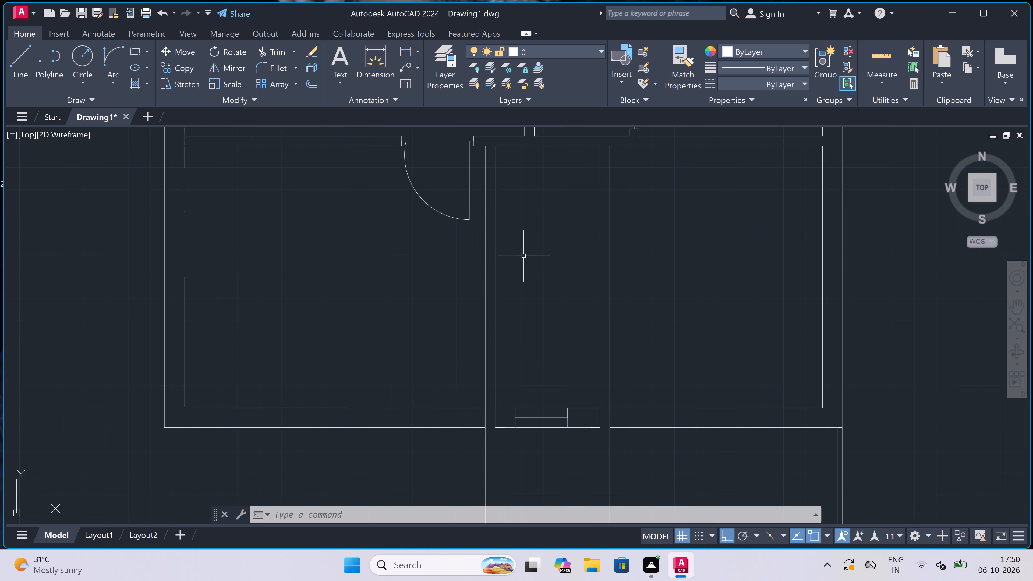
{"action": "key", "text": "l"}
{"action": "key", "text": "space"}
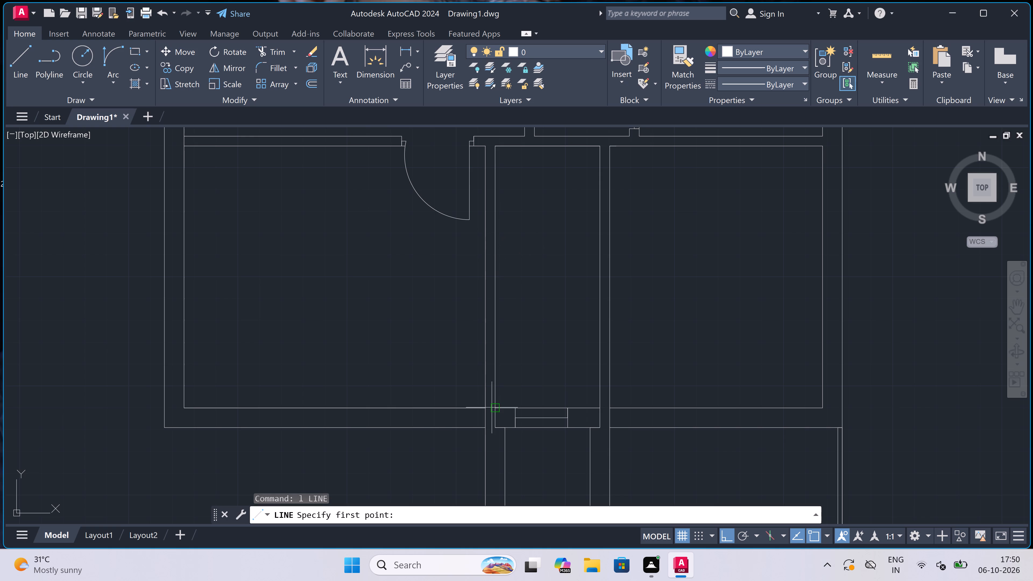
{"action": "double_click", "coordinate": [492, 408]}
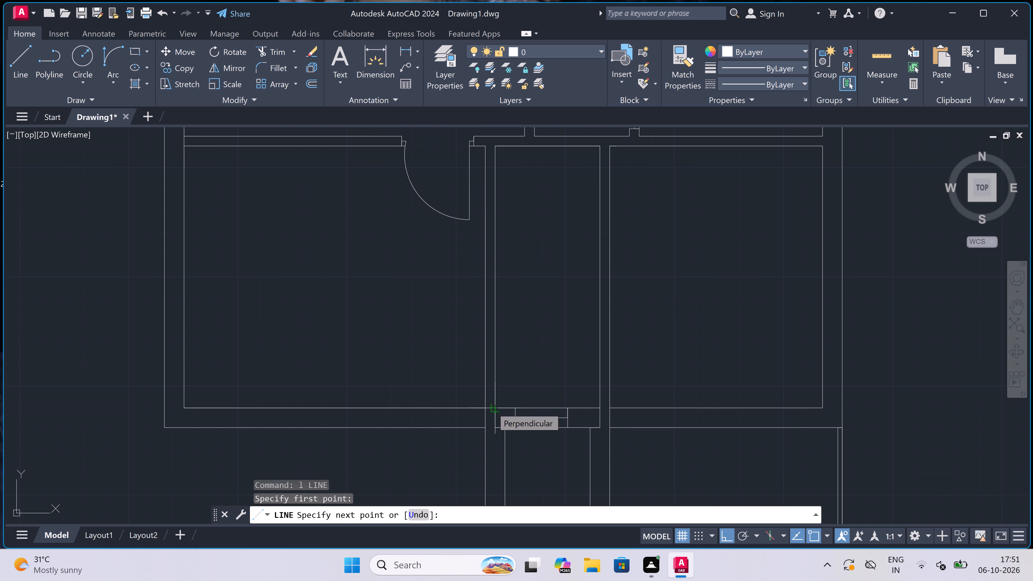
{"action": "type", "text": "7'"}
{"action": "key", "text": "space"}
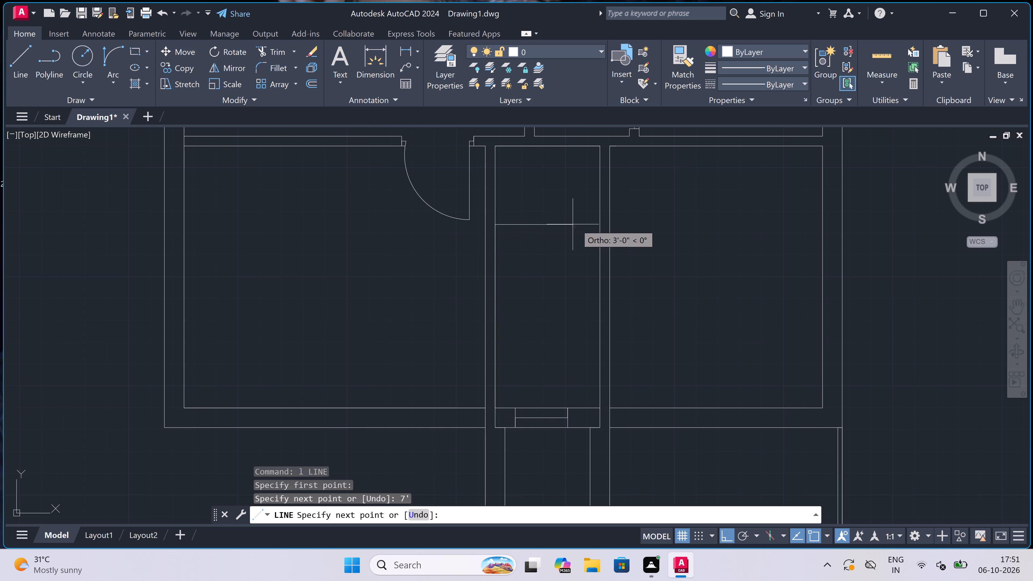
{"action": "left_click", "coordinate": [597, 224]}
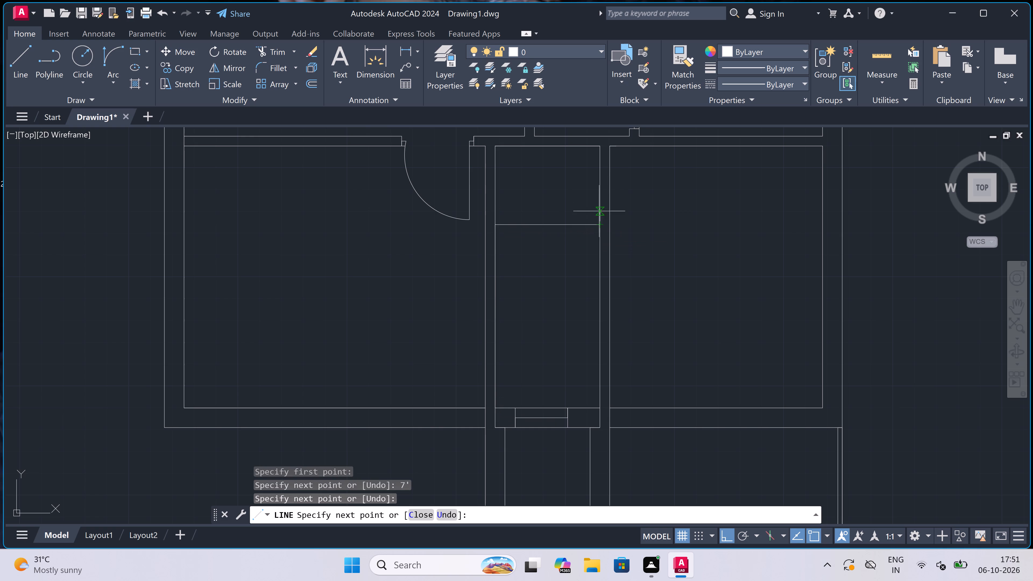
{"action": "type", "text": "4.5\""}
{"action": "key", "text": "space"}
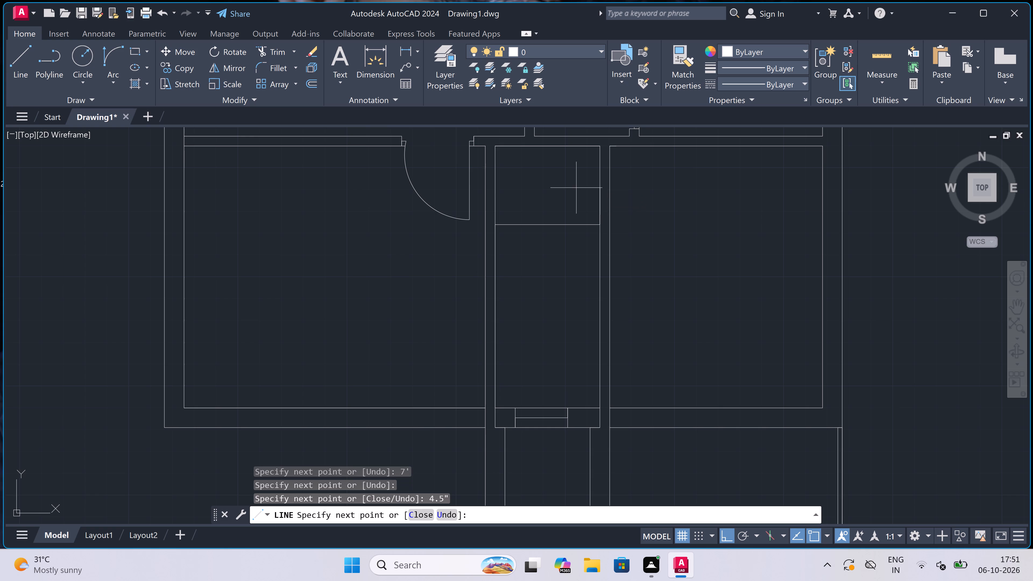
{"action": "left_click", "coordinate": [494, 212]}
{"action": "key", "text": "Escape"}
Draw a jamb line across the new partition near its left end, with a 2" stop to the right and a 2' door leaf downward.
{"action": "scroll", "coordinate": [515, 213], "scroll_direction": "up", "scroll_amount": 2}
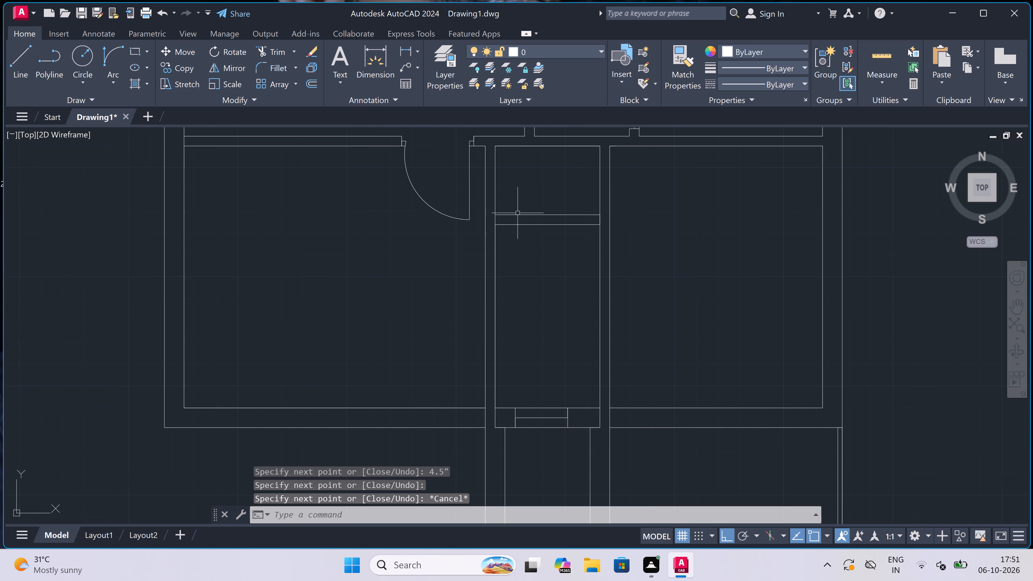
{"action": "scroll", "coordinate": [515, 213], "scroll_direction": "up", "scroll_amount": 1}
{"action": "key", "text": "space"}
{"action": "scroll", "coordinate": [501, 216], "scroll_direction": "down", "scroll_amount": 4}
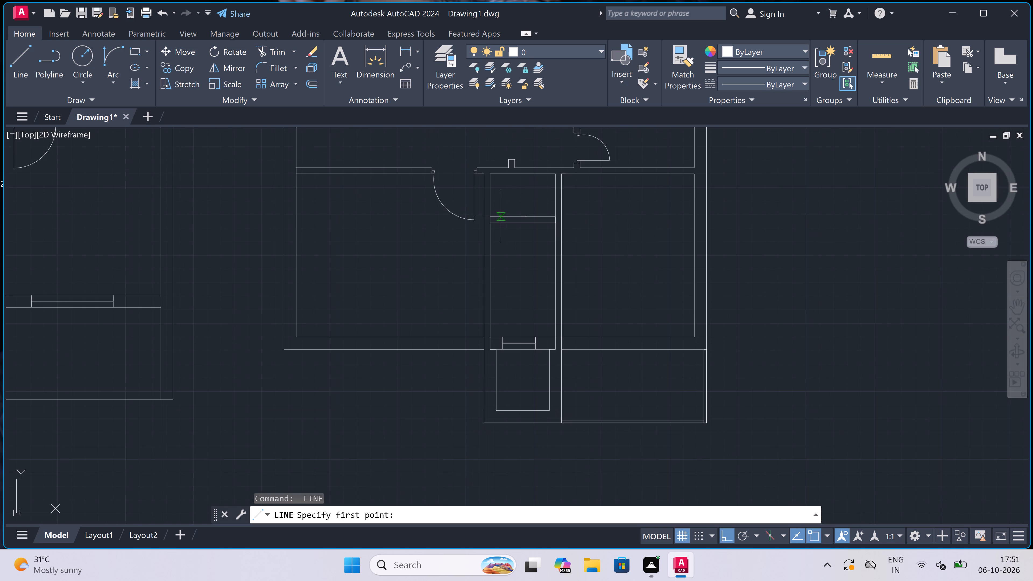
{"action": "scroll", "coordinate": [491, 216], "scroll_direction": "up", "scroll_amount": 4}
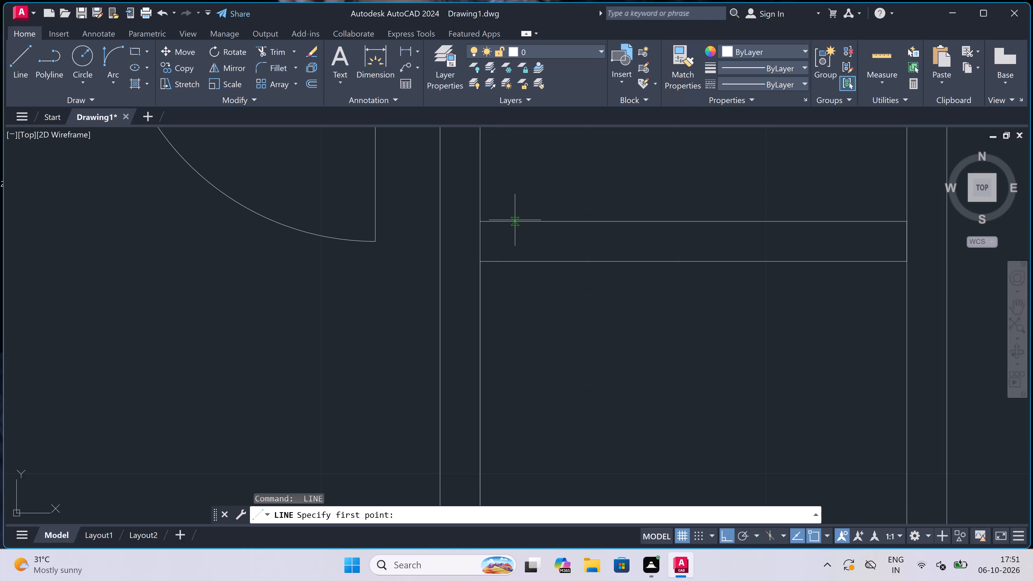
{"action": "left_click", "coordinate": [515, 220]}
{"action": "left_click", "coordinate": [516, 261]}
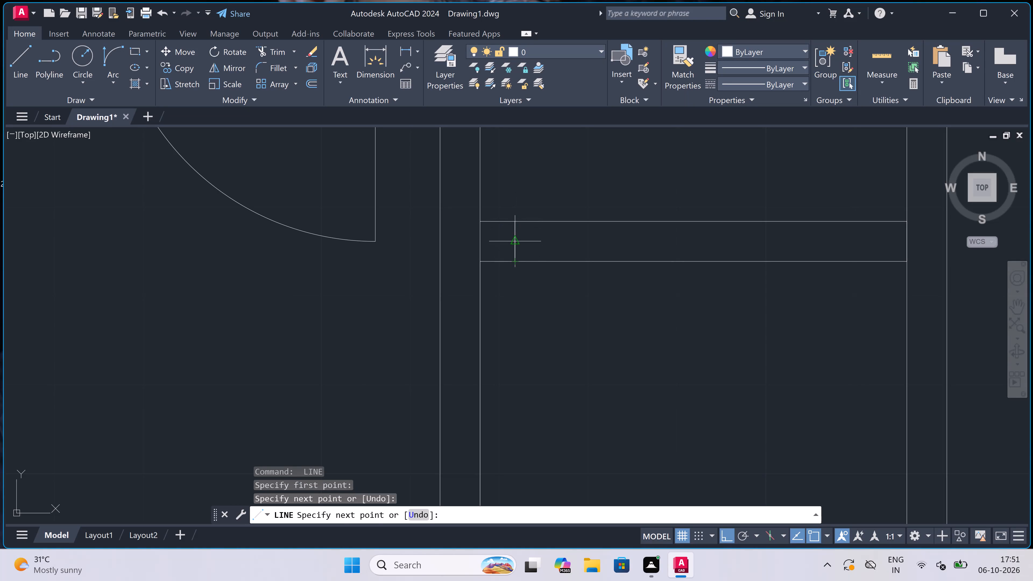
{"action": "left_click", "coordinate": [514, 245]}
{"action": "type", "text": "2\""}
{"action": "key", "text": "space"}
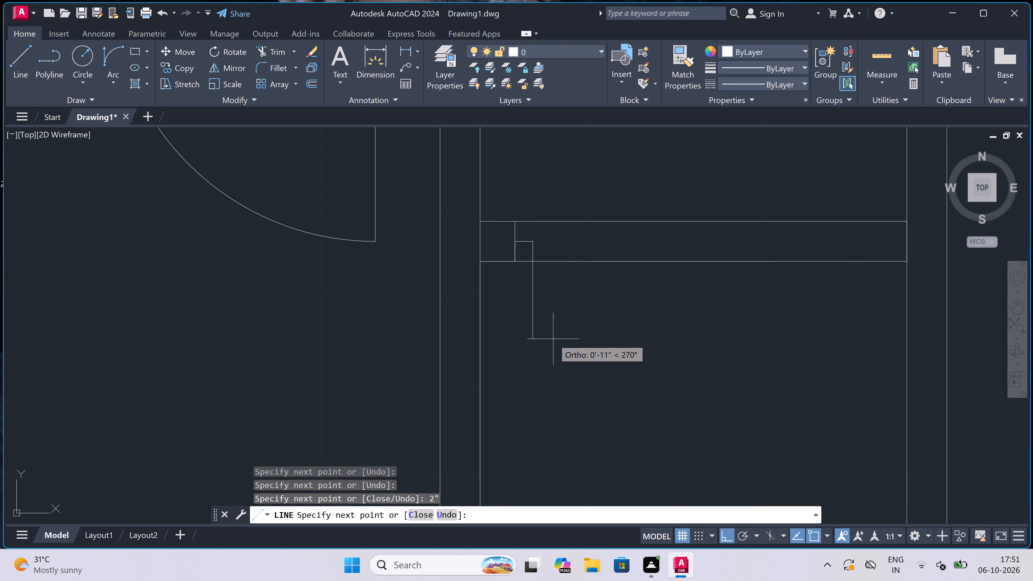
{"action": "type", "text": "2'"}
{"action": "key", "text": "space"}
{"action": "key", "text": "Escape"}
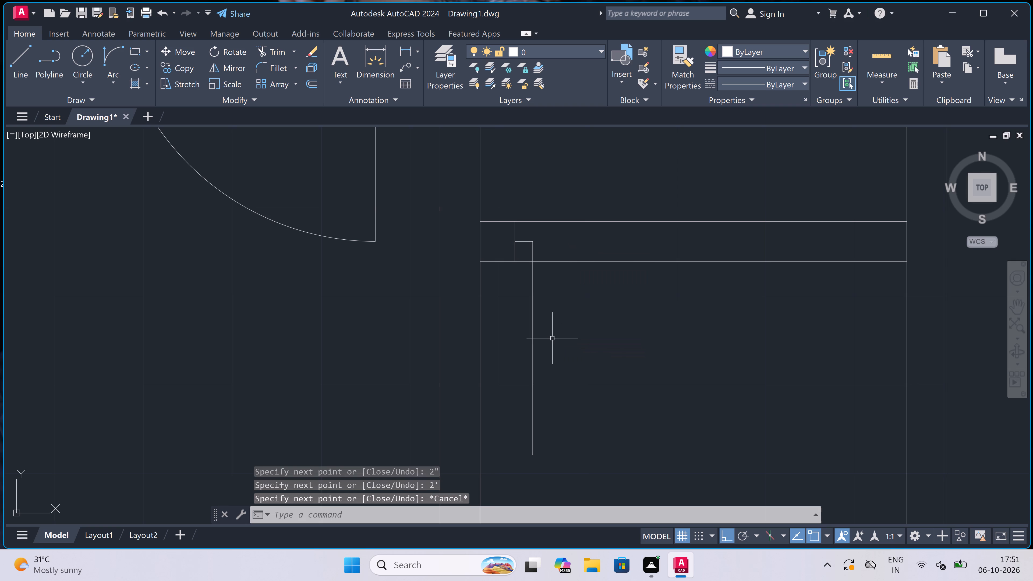
Draw the door's right jamb line across the same partition, with a 2" stop running left from its midpoint.
{"action": "key", "text": "space"}
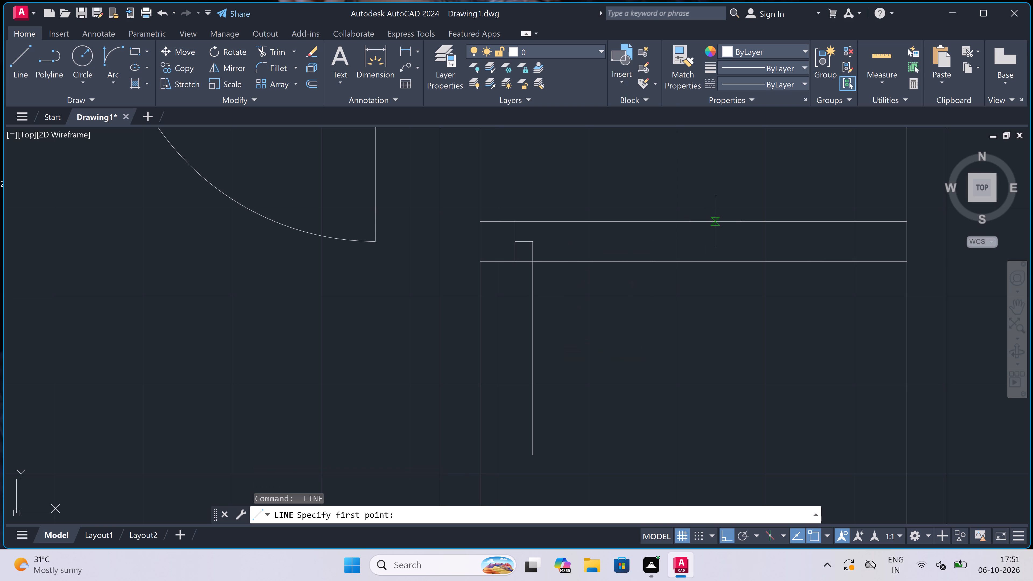
{"action": "left_click", "coordinate": [716, 221]}
{"action": "left_click", "coordinate": [715, 262]}
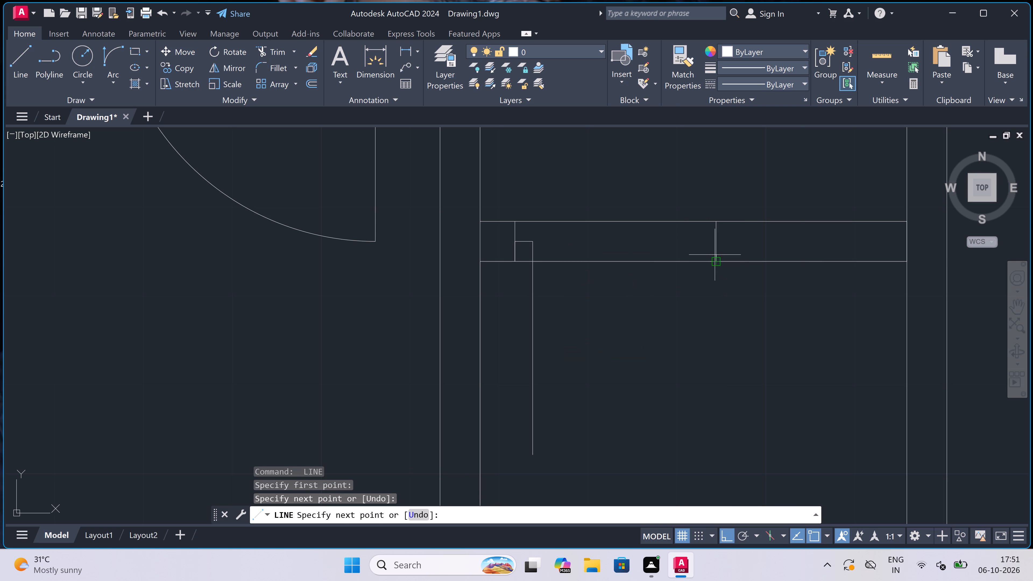
{"action": "left_click", "coordinate": [718, 243]}
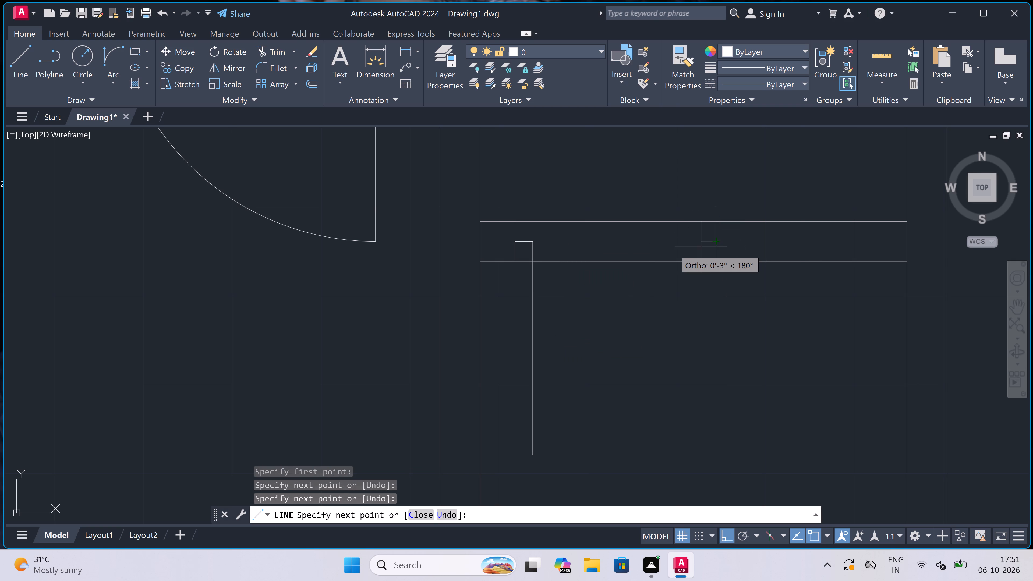
{"action": "key", "text": "2"}
{"action": "type", "text": "\""}
{"action": "key", "text": "space"}
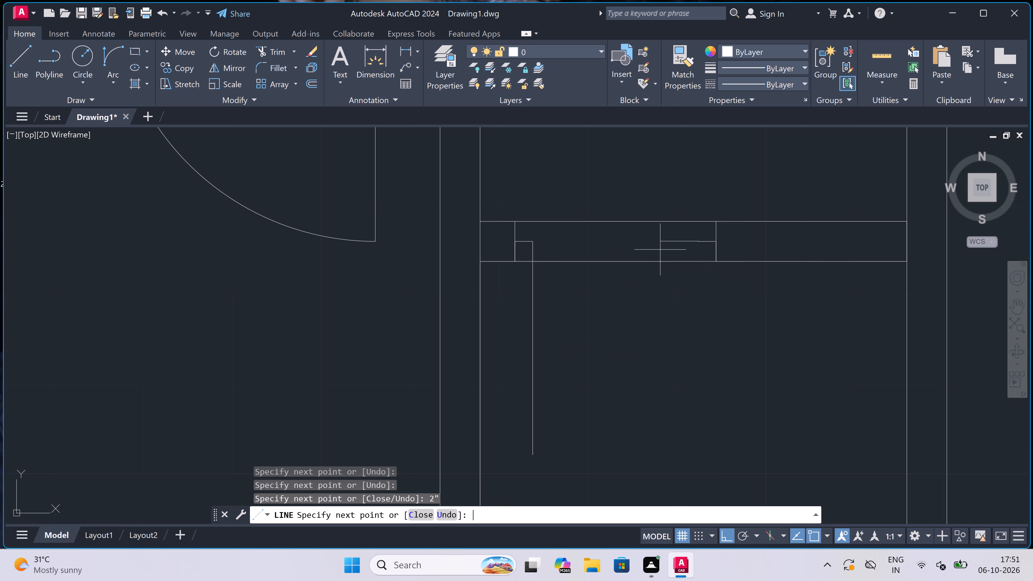
{"action": "key", "text": "Escape"}
Draw the door swing arc from the free end of the 2' leaf to the end of the right stop.
{"action": "double_click", "coordinate": [106, 59]}
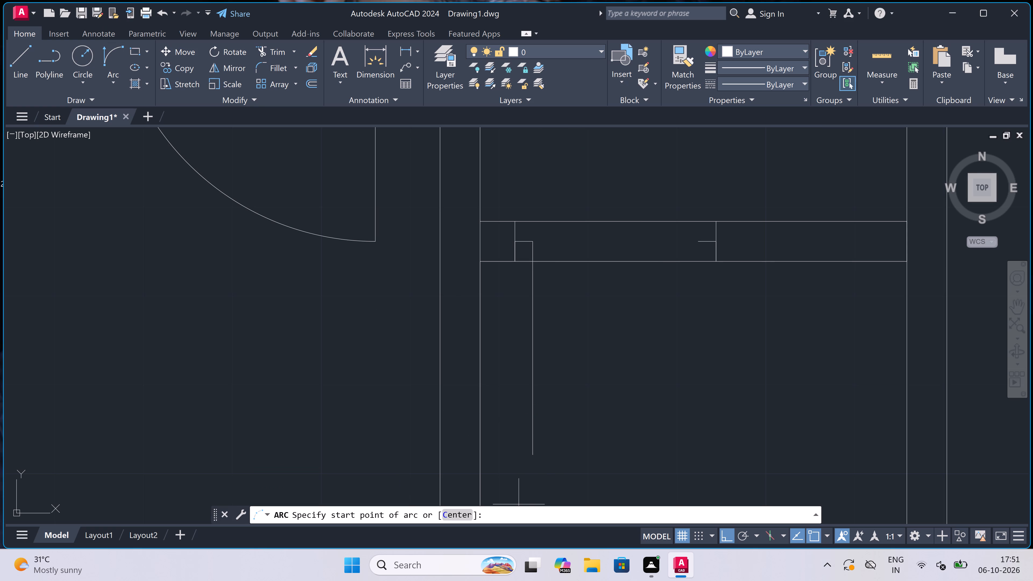
{"action": "left_click", "coordinate": [530, 457]}
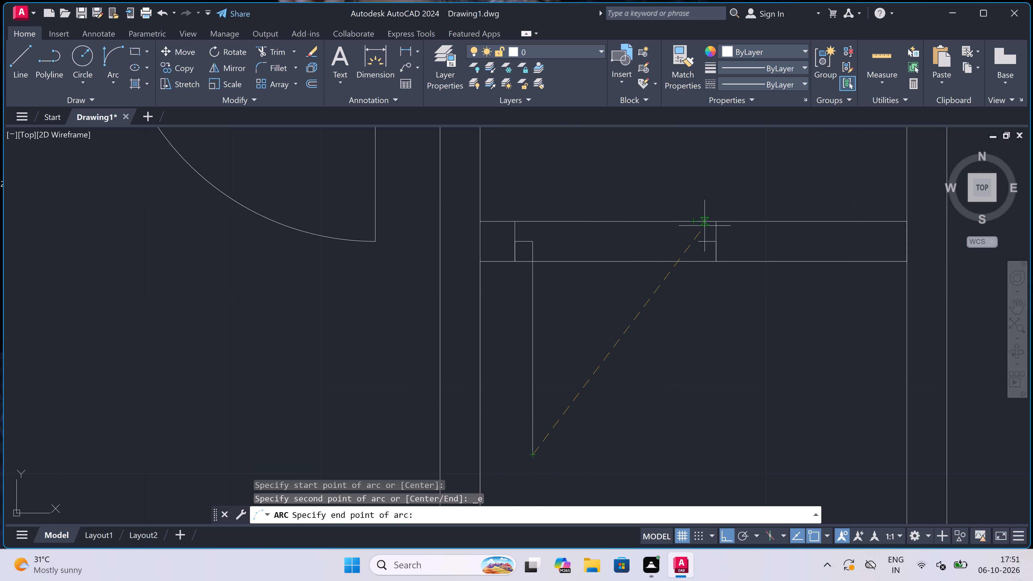
{"action": "left_click", "coordinate": [696, 242]}
{"action": "left_click", "coordinate": [767, 383]}
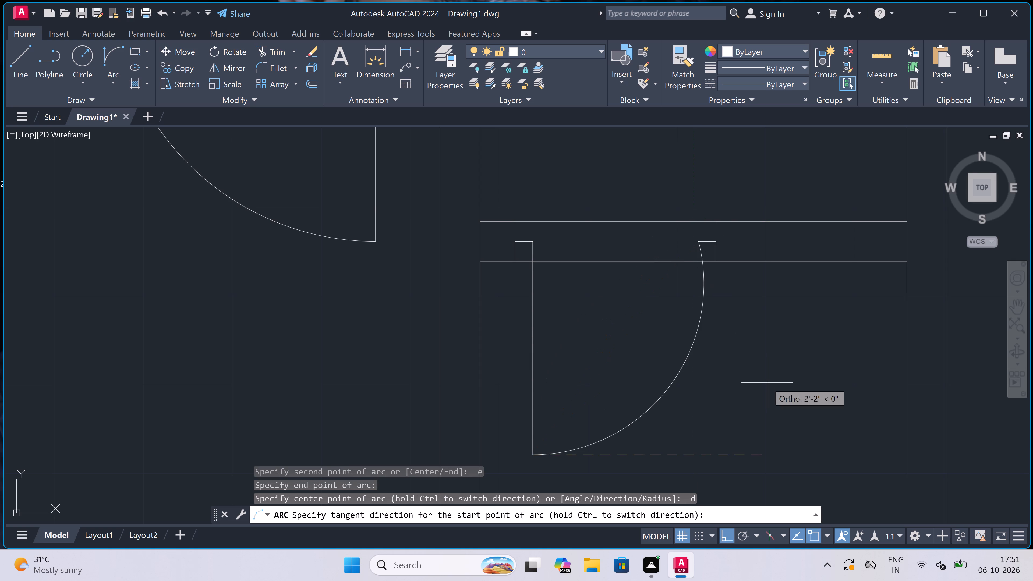
Trim the new partition's two face lines between the jambs to open the doorway.
{"action": "key", "text": "t"}
{"action": "key", "text": "r"}
{"action": "key", "text": "space"}
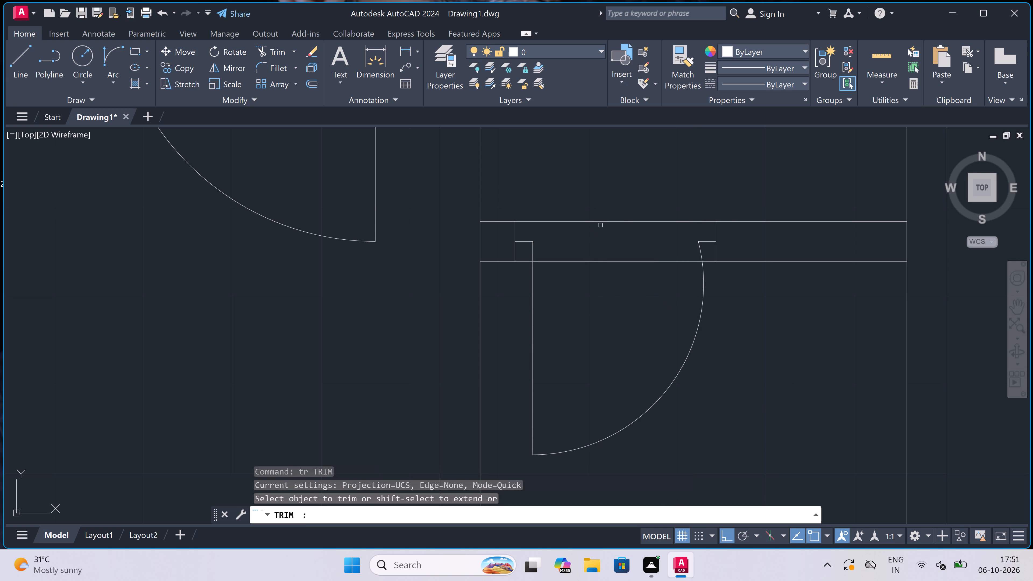
{"action": "double_click", "coordinate": [597, 216]}
{"action": "left_click", "coordinate": [585, 379]}
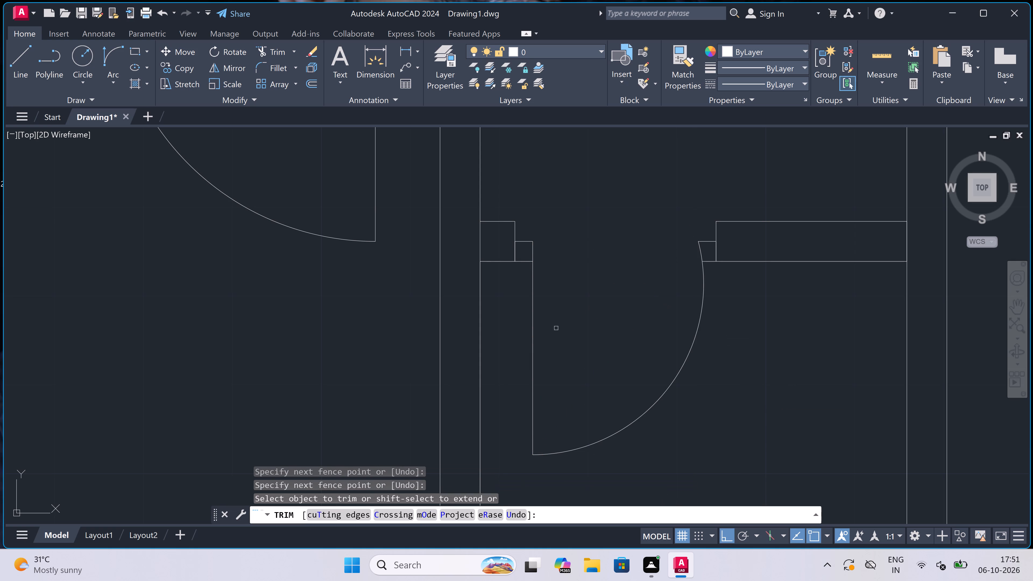
Trim the side wall face lines between the partition's two faces at both ends to clean up the junctions.
{"action": "left_click", "coordinate": [476, 238]}
{"action": "left_click", "coordinate": [489, 238]}
{"action": "scroll", "coordinate": [489, 238], "scroll_direction": "down", "scroll_amount": 3}
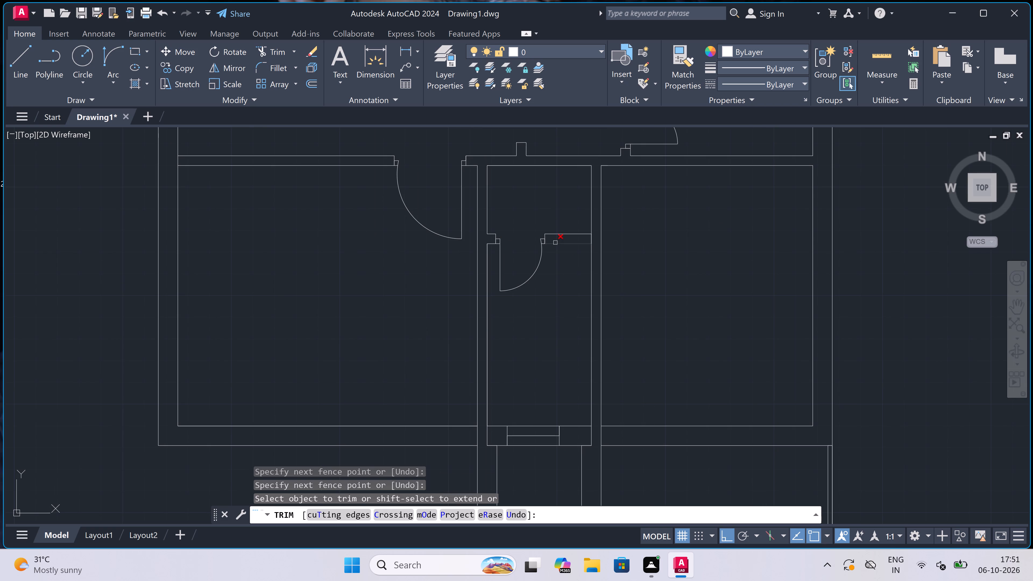
{"action": "scroll", "coordinate": [568, 242], "scroll_direction": "up", "scroll_amount": 3}
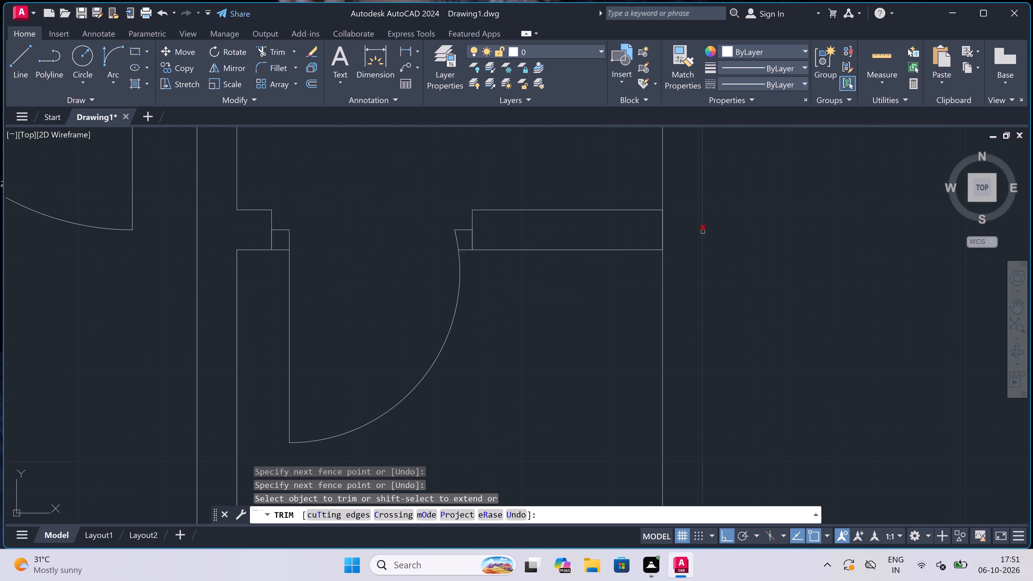
{"action": "left_click", "coordinate": [688, 232]}
{"action": "left_click", "coordinate": [611, 228]}
{"action": "scroll", "coordinate": [611, 228], "scroll_direction": "down", "scroll_amount": 3}
{"action": "scroll", "coordinate": [498, 171], "scroll_direction": "up", "scroll_amount": 3}
{"action": "scroll", "coordinate": [529, 188], "scroll_direction": "down", "scroll_amount": 1}
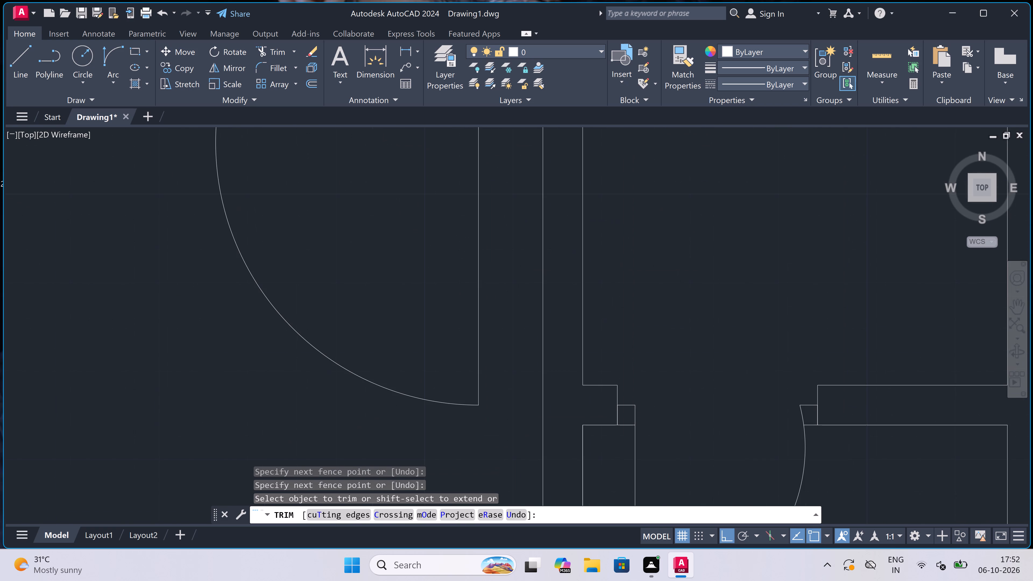
{"action": "scroll", "coordinate": [529, 188], "scroll_direction": "down", "scroll_amount": 1}
{"action": "key", "text": "Escape"}
Extend the narrow room's top wall line and the partition's upper face line left to the outer face of its left wall.
{"action": "key", "text": "e"}
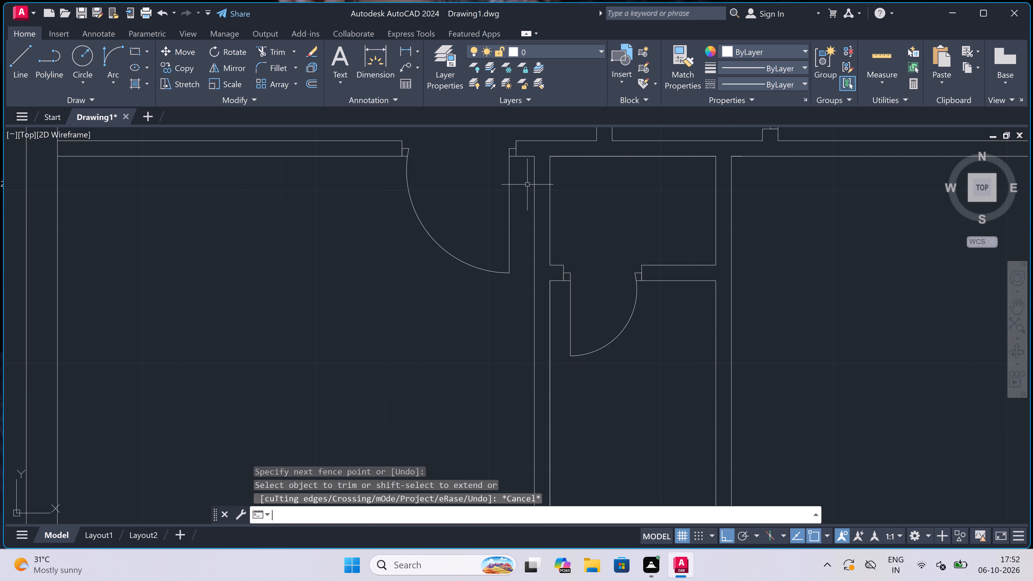
{"action": "type", "text": "x"}
{"action": "key", "text": "space"}
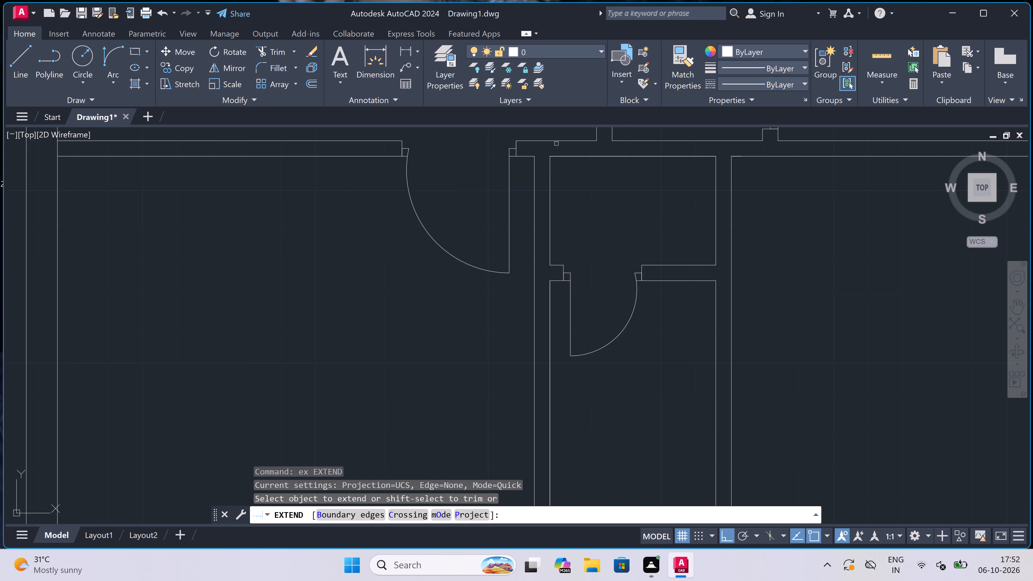
{"action": "left_click", "coordinate": [558, 155]}
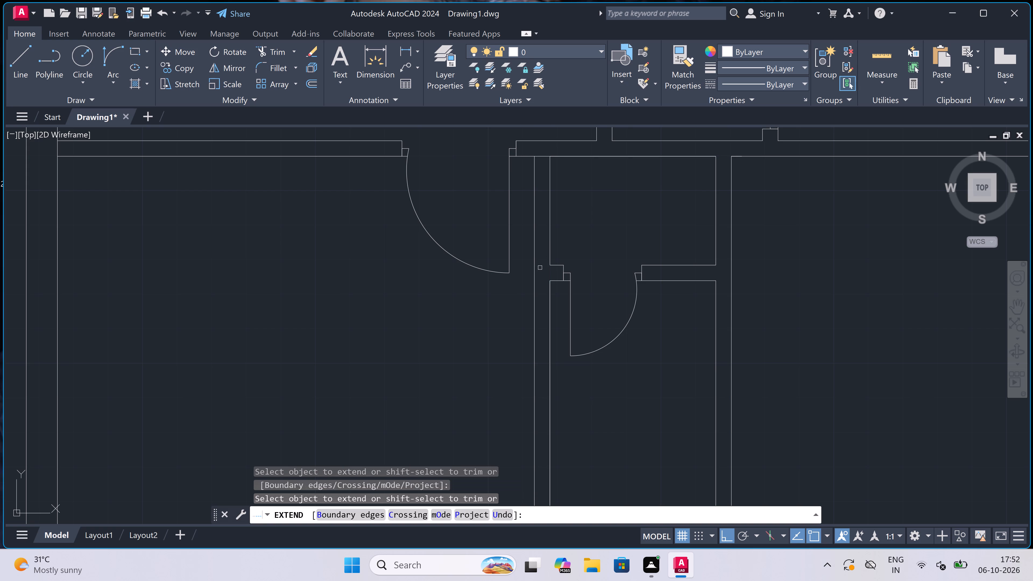
{"action": "left_click", "coordinate": [557, 263]}
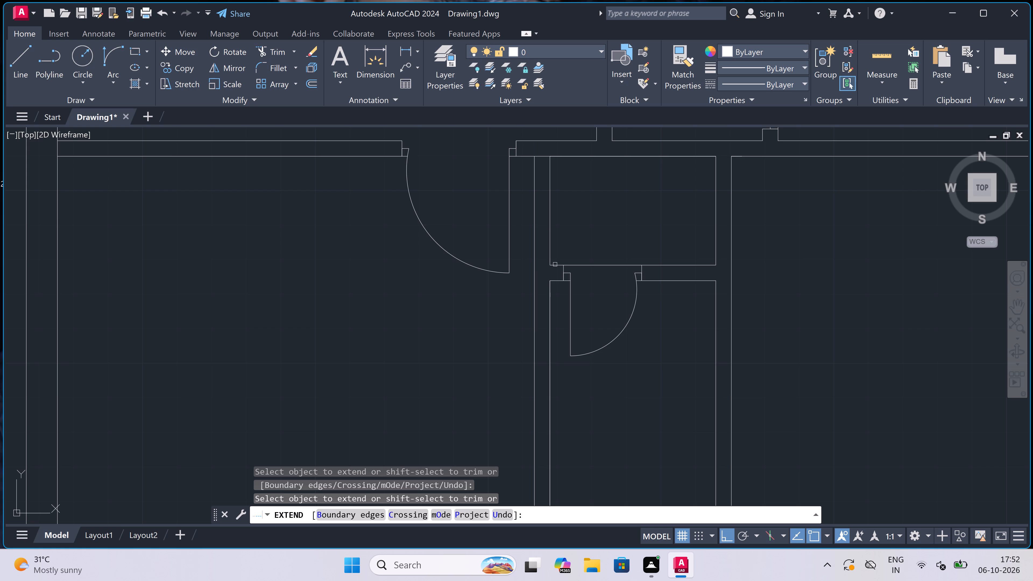
{"action": "double_click", "coordinate": [552, 266]}
{"action": "key", "text": "Escape"}
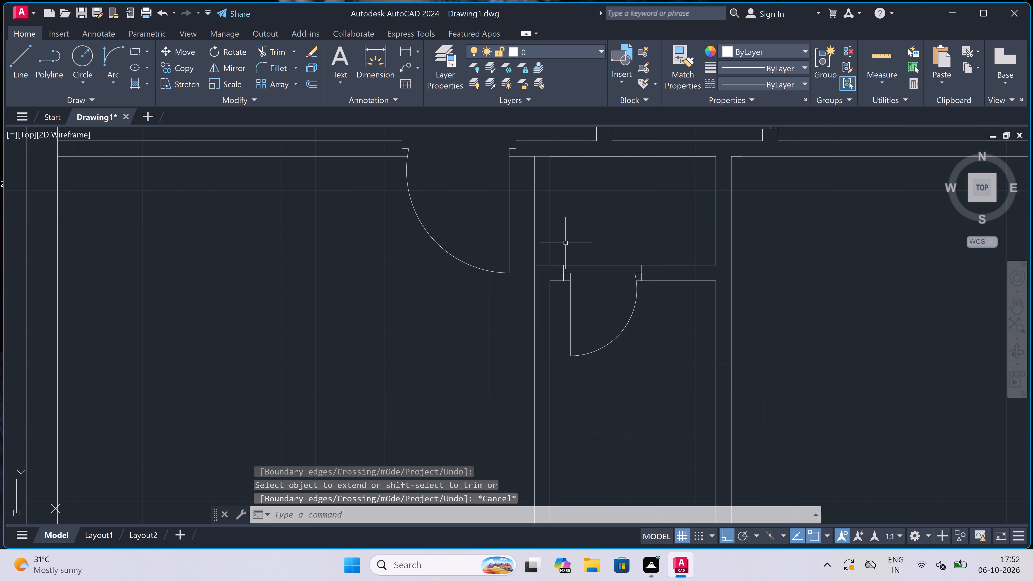
Trim away both face lines of the narrow room's left wall between the new partition and the top wall.
{"action": "type", "text": "tr"}
{"action": "key", "text": "space"}
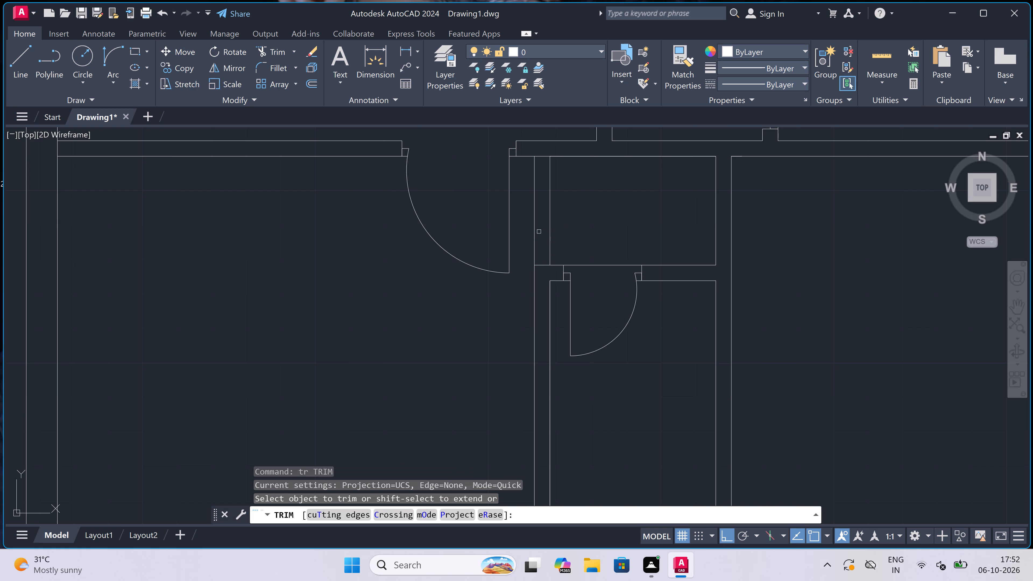
{"action": "left_click", "coordinate": [530, 228]}
{"action": "left_click", "coordinate": [574, 226]}
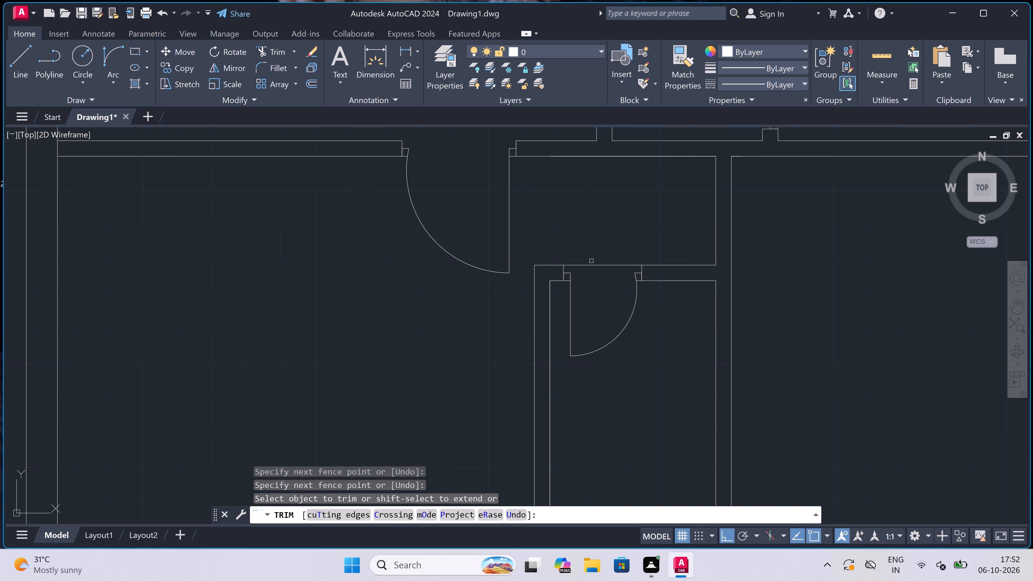
Trim the partition's upper face line between the door jambs to finish opening the narrow room's doorway.
{"action": "left_click", "coordinate": [589, 269]}
{"action": "left_click", "coordinate": [586, 238]}
{"action": "scroll", "coordinate": [572, 229], "scroll_direction": "down", "scroll_amount": 4}
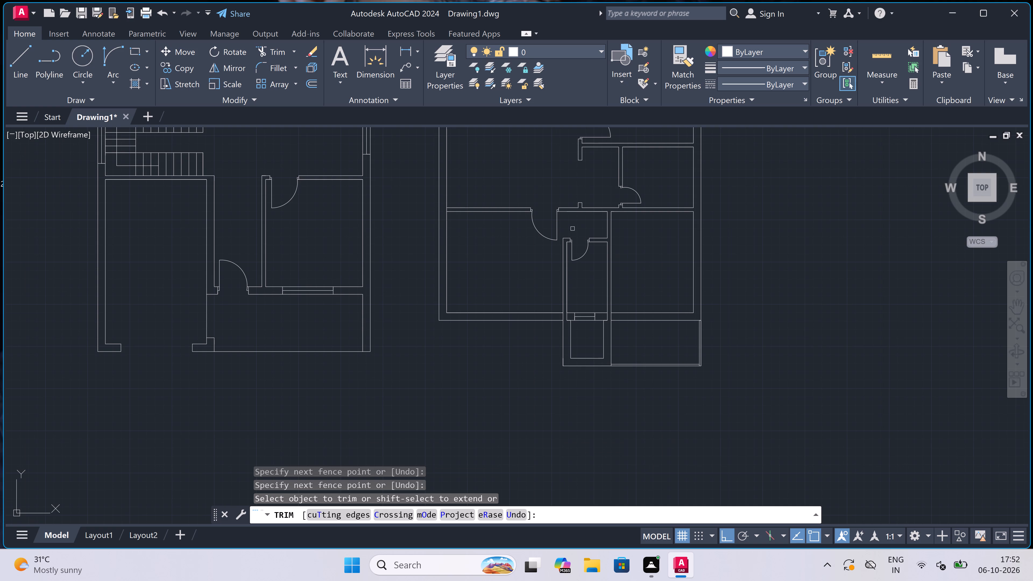
{"action": "key", "text": "Escape"}
Examine the overall layout of the second floor plan against the completed plan beside it.
{"action": "scroll", "coordinate": [573, 229], "scroll_direction": "up", "scroll_amount": 2}
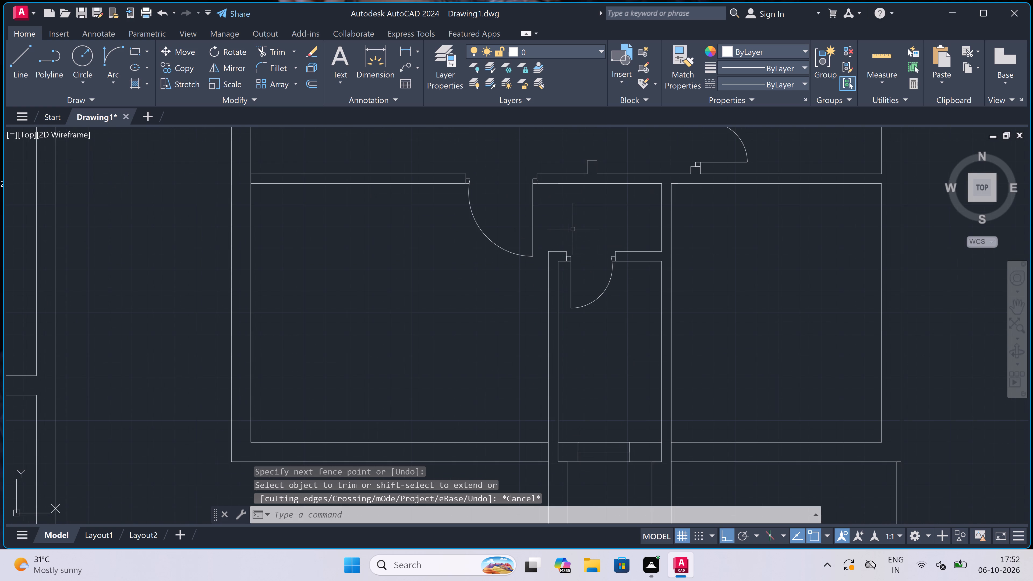
{"action": "scroll", "coordinate": [573, 229], "scroll_direction": "down", "scroll_amount": 7}
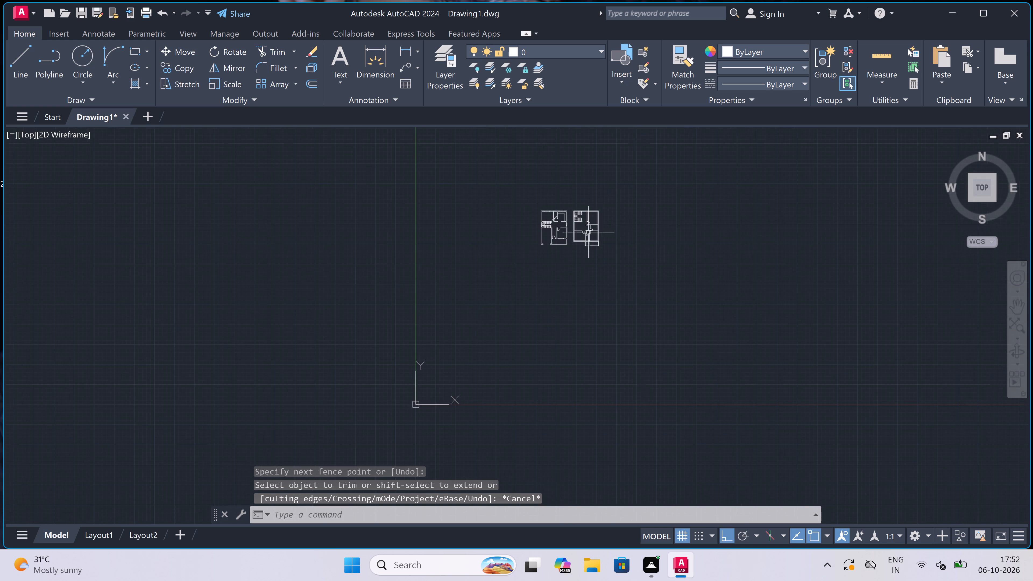
{"action": "scroll", "coordinate": [602, 225], "scroll_direction": "up", "scroll_amount": 2}
{"action": "scroll", "coordinate": [565, 251], "scroll_direction": "up", "scroll_amount": 4}
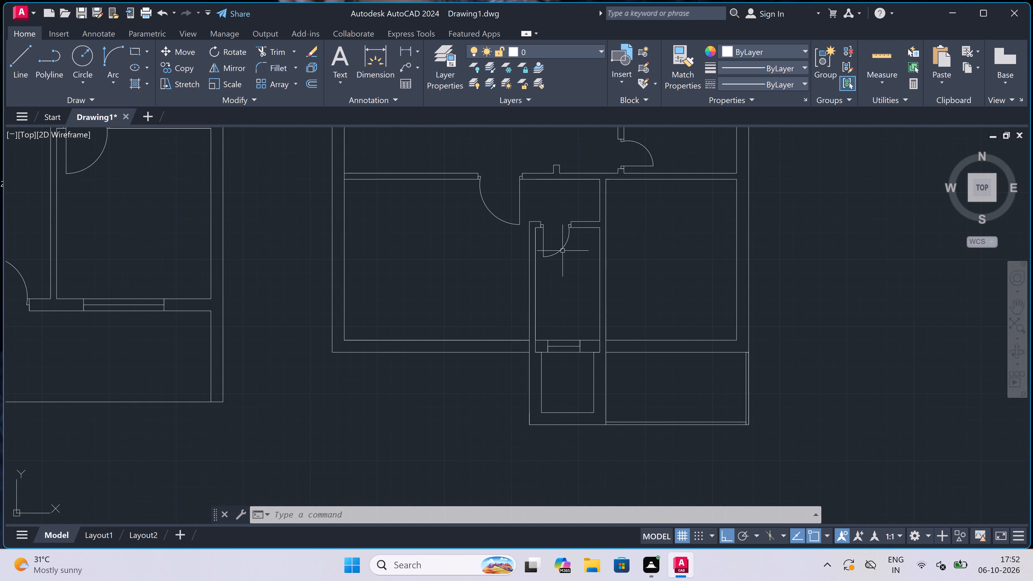
{"action": "scroll", "coordinate": [563, 251], "scroll_direction": "down", "scroll_amount": 1}
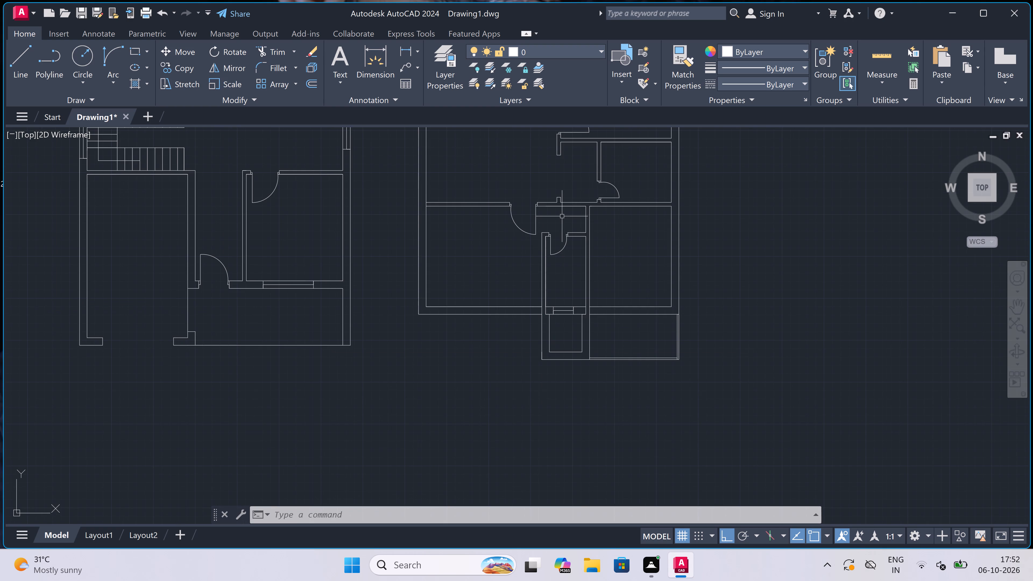
{"action": "scroll", "coordinate": [562, 216], "scroll_direction": "down", "scroll_amount": 1}
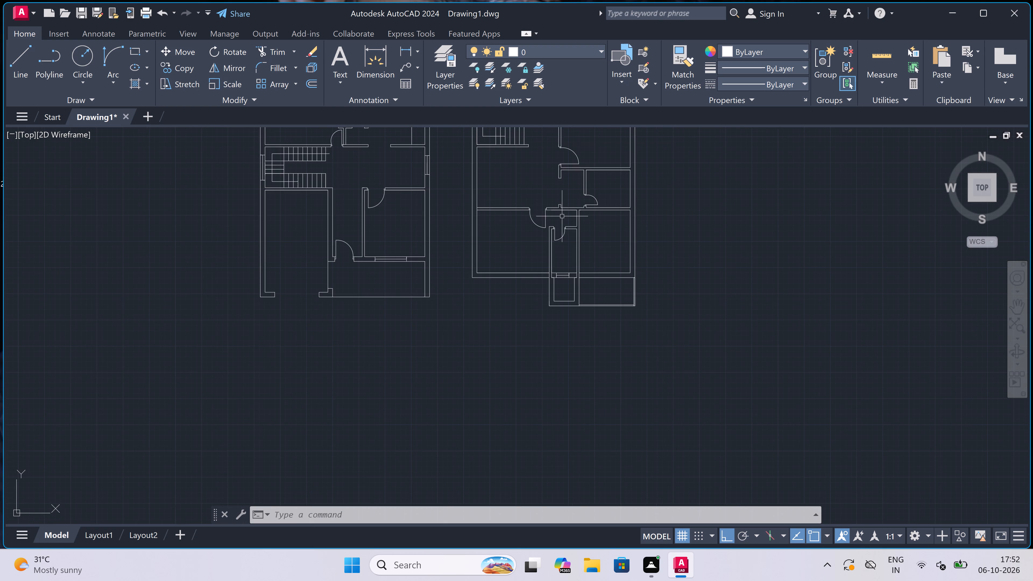
{"action": "scroll", "coordinate": [562, 216], "scroll_direction": "down", "scroll_amount": 1}
{"action": "scroll", "coordinate": [562, 216], "scroll_direction": "up", "scroll_amount": 2}
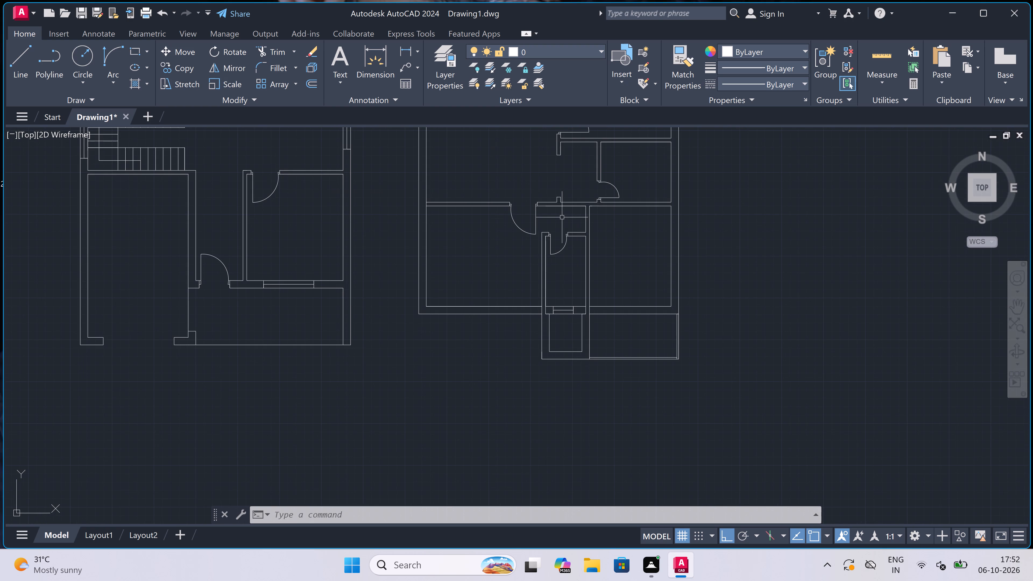
{"action": "scroll", "coordinate": [562, 217], "scroll_direction": "down", "scroll_amount": 3}
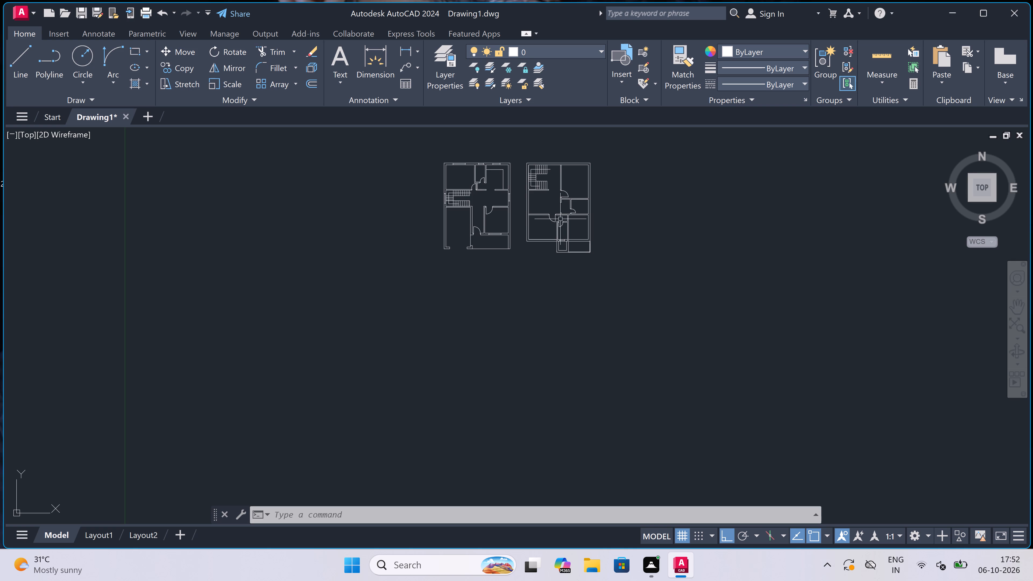
{"action": "scroll", "coordinate": [596, 214], "scroll_direction": "up", "scroll_amount": 4}
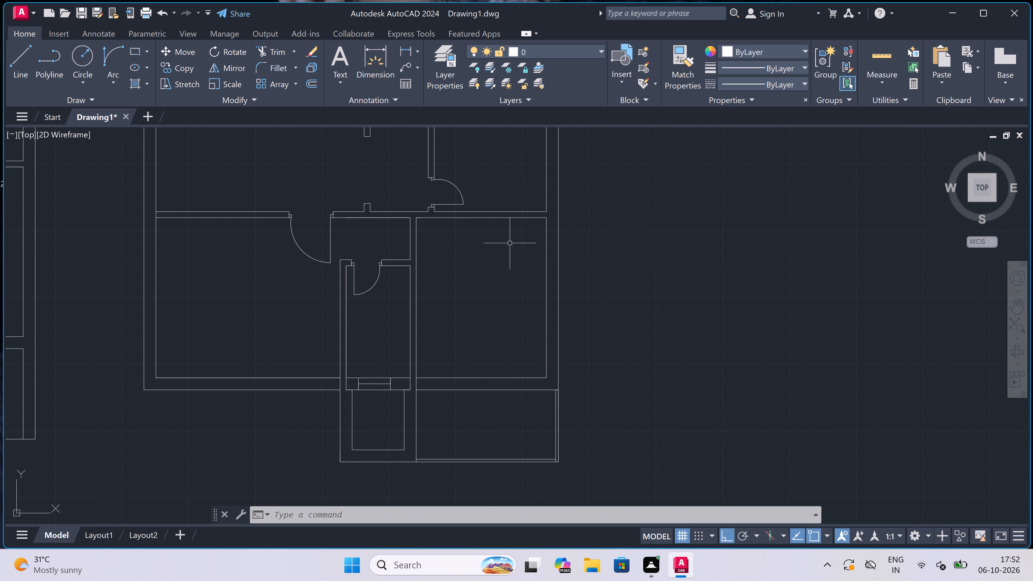
{"action": "scroll", "coordinate": [510, 243], "scroll_direction": "down", "scroll_amount": 3}
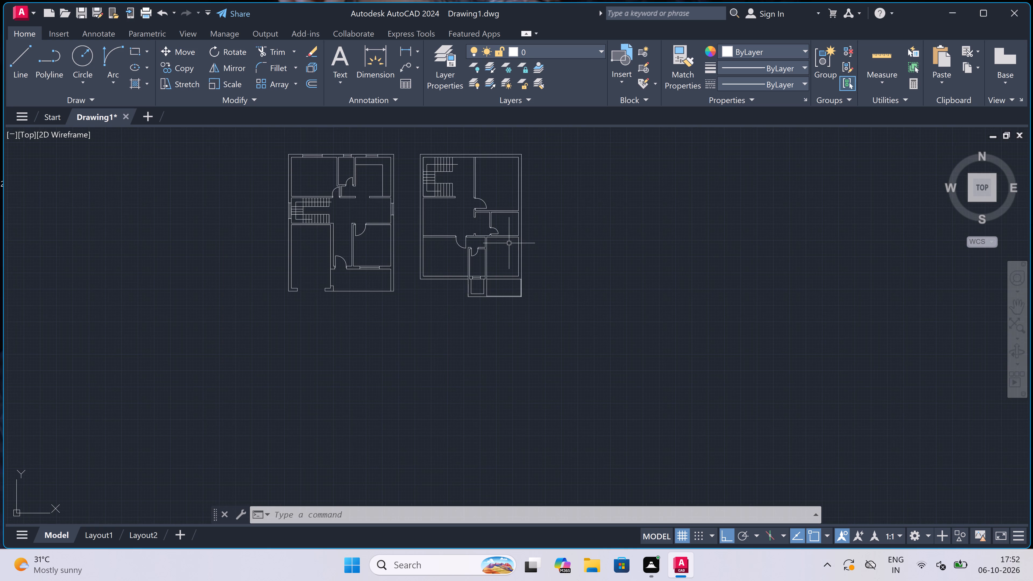
Draw an 11'6" line right from the front-right room's lower-left inner corner, then up level with its top wall line and back to the inner wall.
{"action": "scroll", "coordinate": [509, 243], "scroll_direction": "up", "scroll_amount": 1}
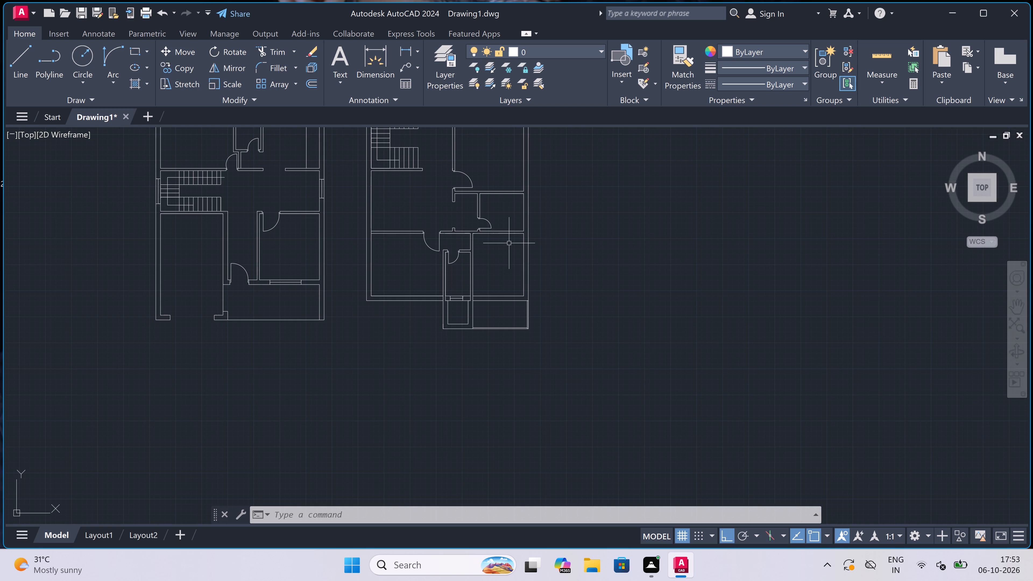
{"action": "scroll", "coordinate": [509, 243], "scroll_direction": "up", "scroll_amount": 1}
{"action": "type", "text": "l"}
{"action": "key", "text": "space"}
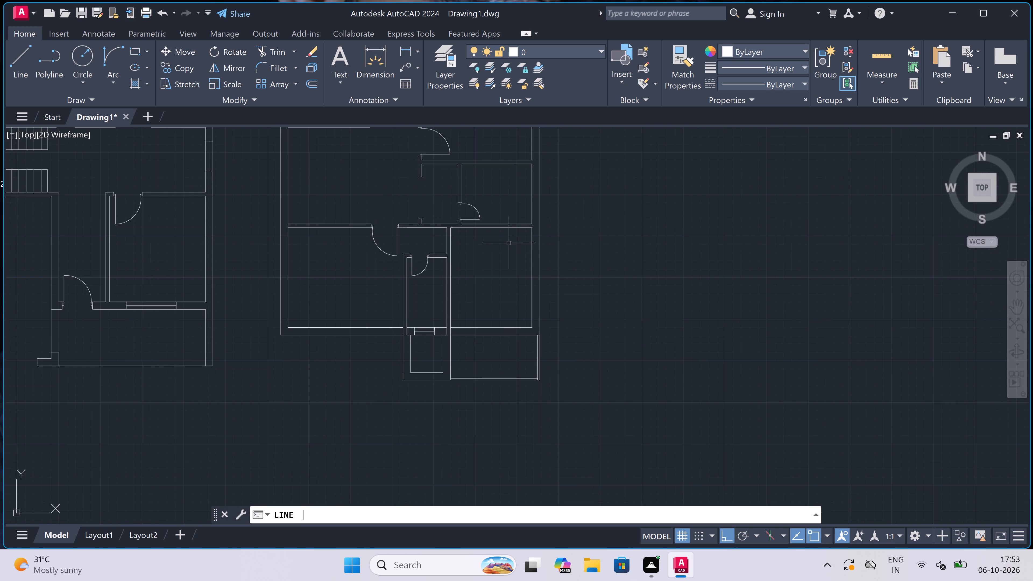
{"action": "left_click", "coordinate": [454, 327]}
{"action": "type", "text": "11'6\""}
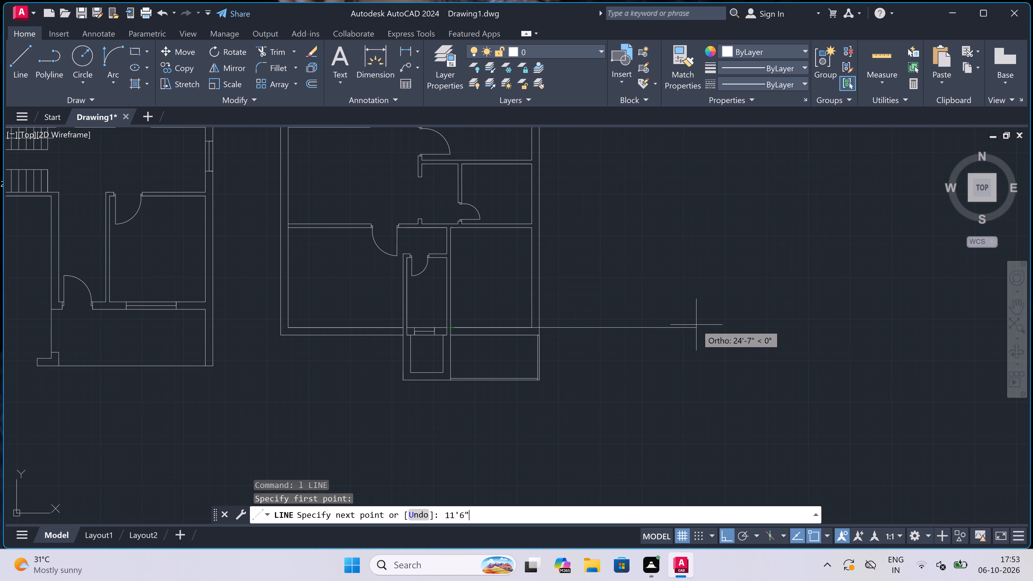
{"action": "key", "text": "space"}
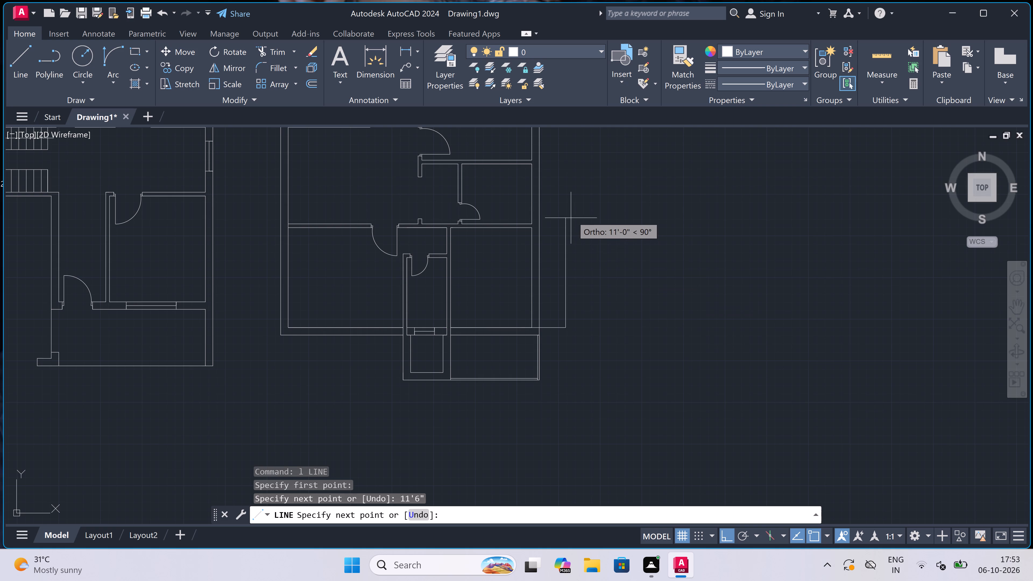
{"action": "scroll", "coordinate": [550, 217], "scroll_direction": "up", "scroll_amount": 3}
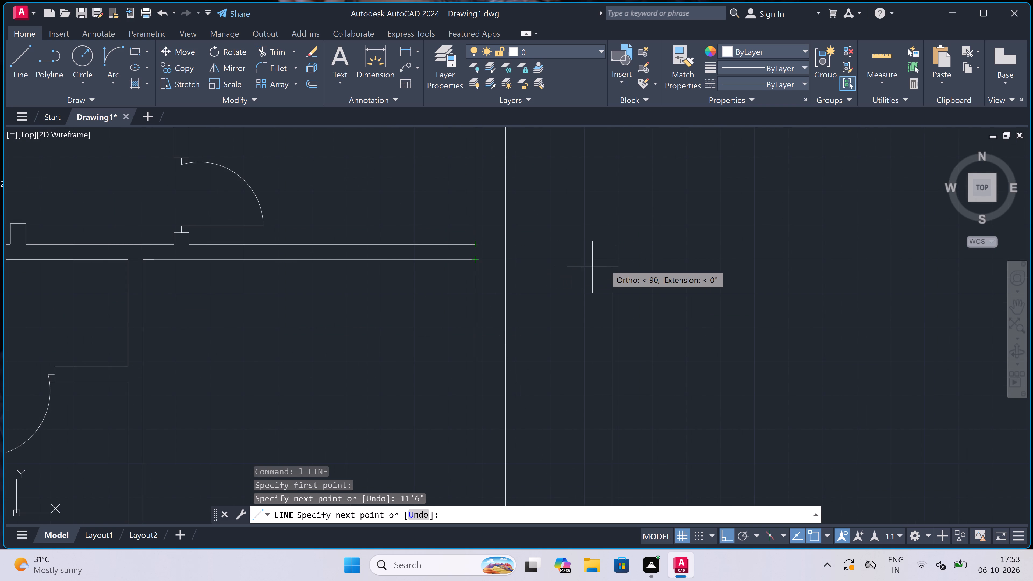
{"action": "left_click", "coordinate": [611, 260]}
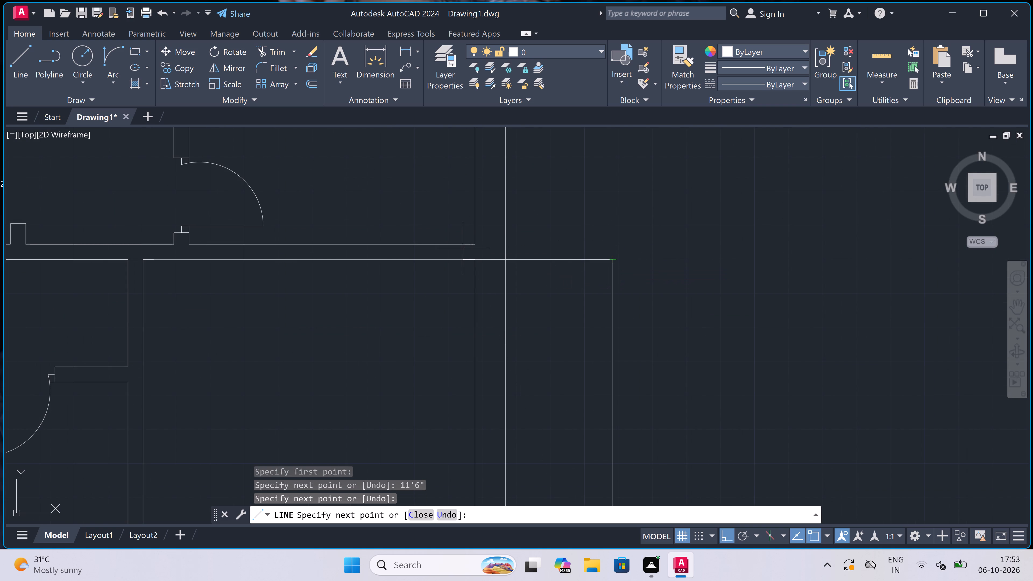
{"action": "left_click", "coordinate": [479, 259]}
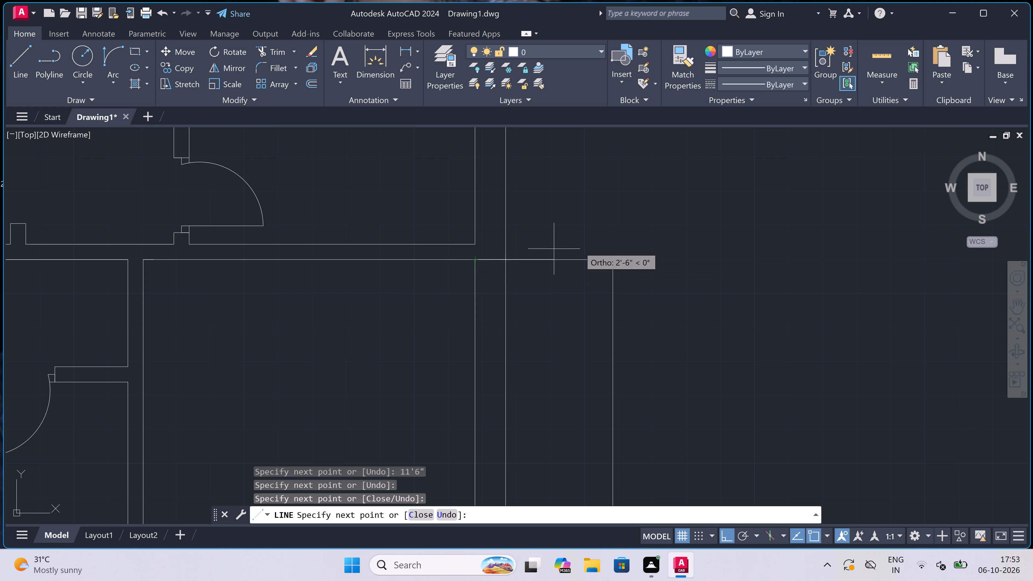
{"action": "key", "text": "Escape"}
Draw a widened outer outline from the plan's top-right outer corner, right to the 11'6" line's alignment, down to the front bay's level and back to its corner.
{"action": "scroll", "coordinate": [579, 246], "scroll_direction": "down", "scroll_amount": 5}
{"action": "scroll", "coordinate": [578, 188], "scroll_direction": "up", "scroll_amount": 2}
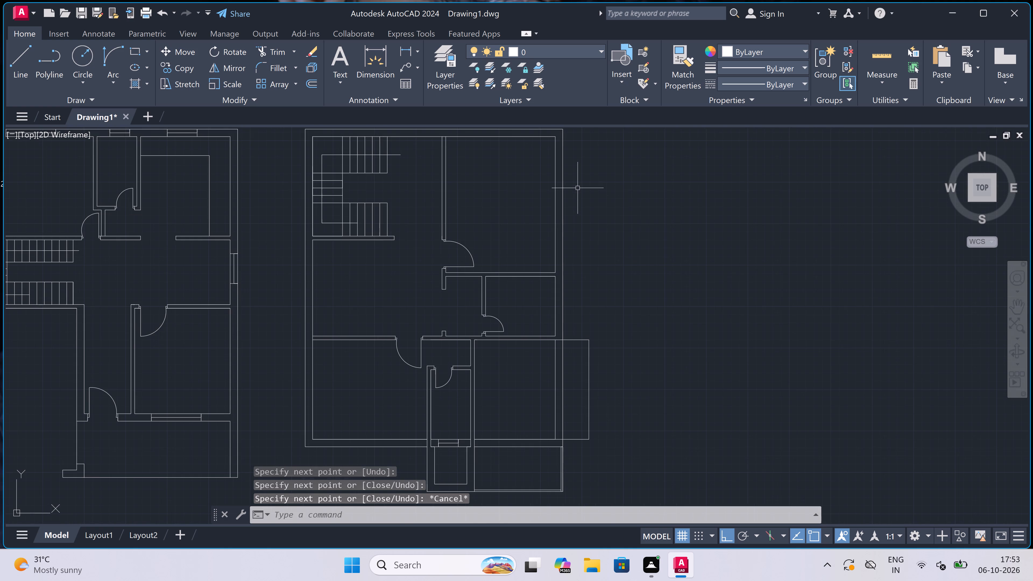
{"action": "scroll", "coordinate": [576, 148], "scroll_direction": "down", "scroll_amount": 2}
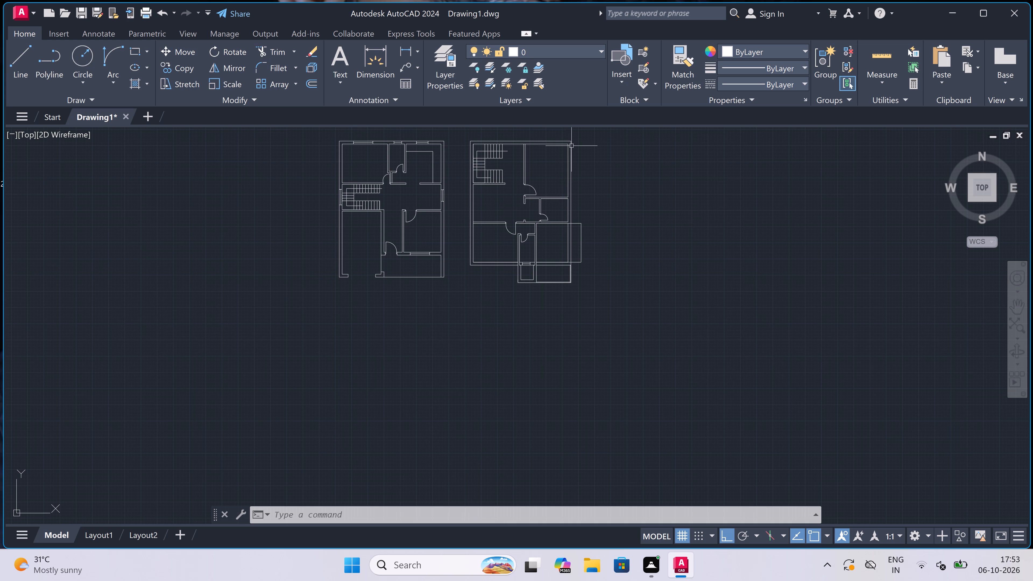
{"action": "scroll", "coordinate": [576, 125], "scroll_direction": "up", "scroll_amount": 5}
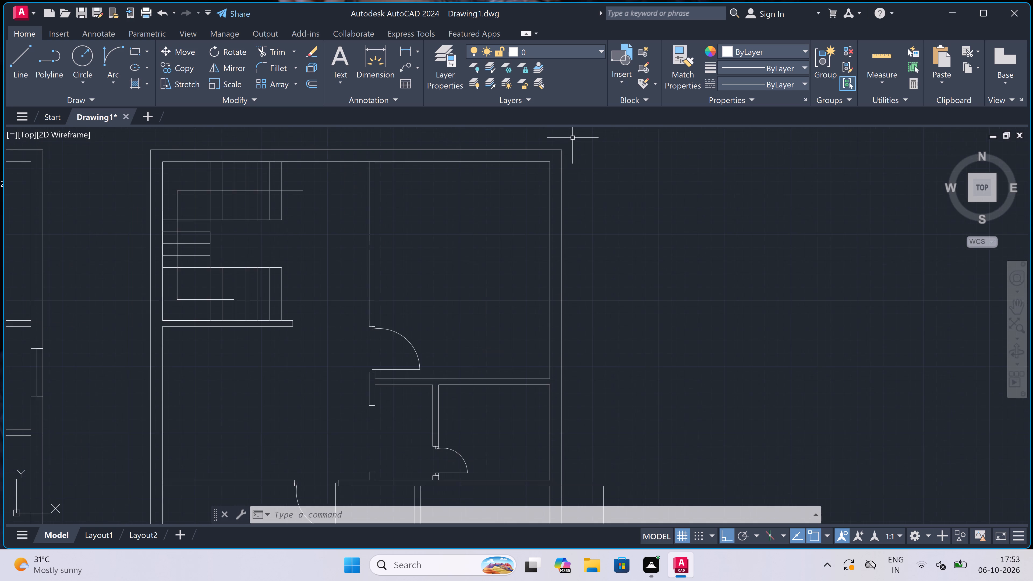
{"action": "scroll", "coordinate": [572, 138], "scroll_direction": "up", "scroll_amount": 1}
{"action": "key", "text": "l"}
{"action": "key", "text": "space"}
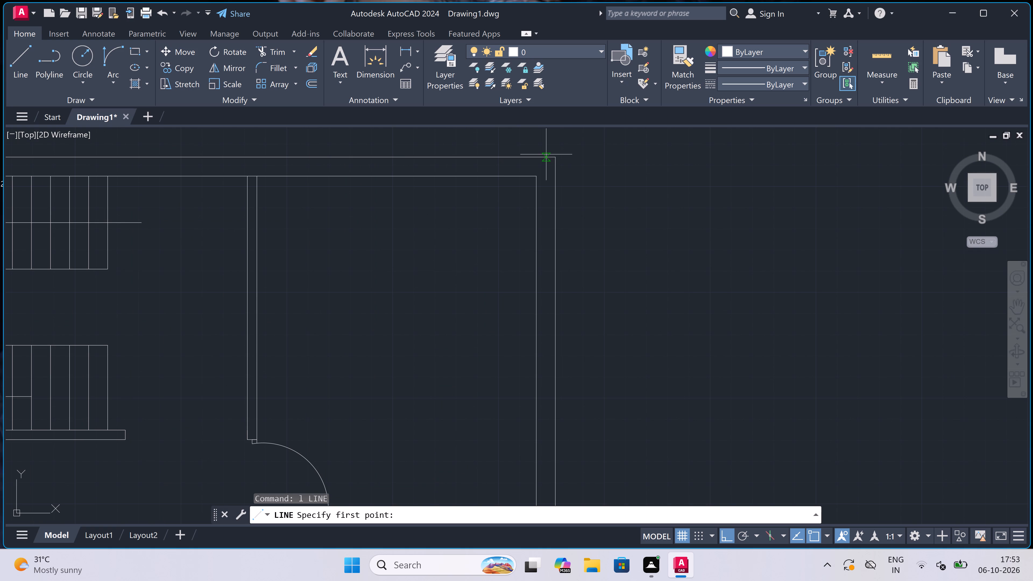
{"action": "left_click_drag", "start_coordinate": [554, 159], "coordinate": [558, 161]}
{"action": "scroll", "coordinate": [645, 166], "scroll_direction": "down", "scroll_amount": 4}
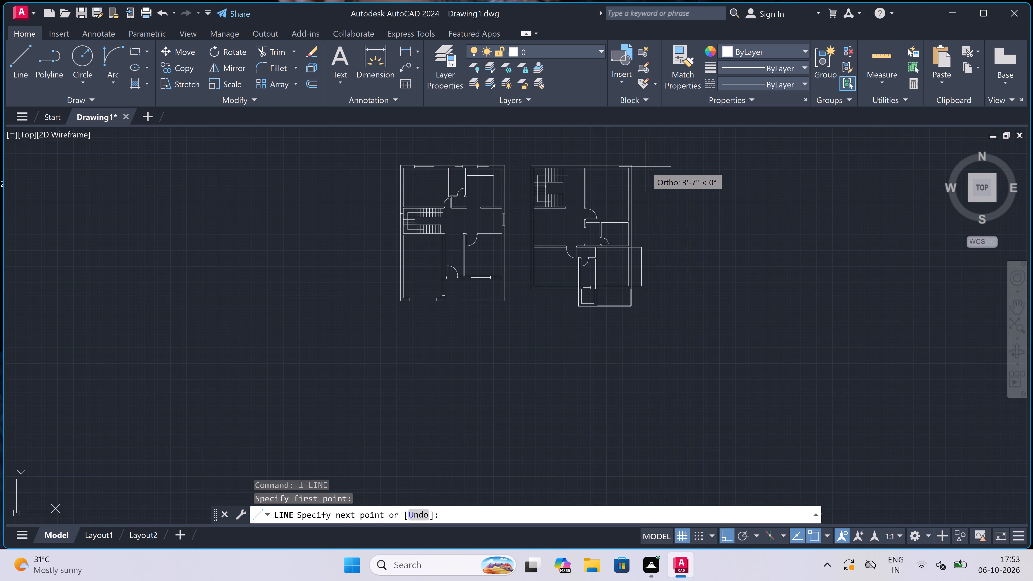
{"action": "scroll", "coordinate": [658, 139], "scroll_direction": "up", "scroll_amount": 2}
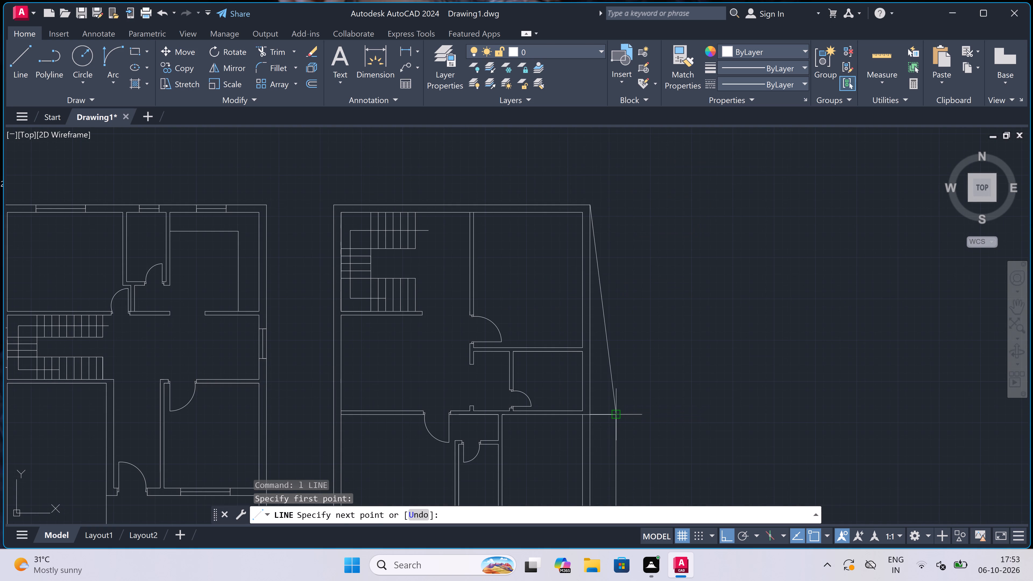
{"action": "left_click", "coordinate": [617, 199]}
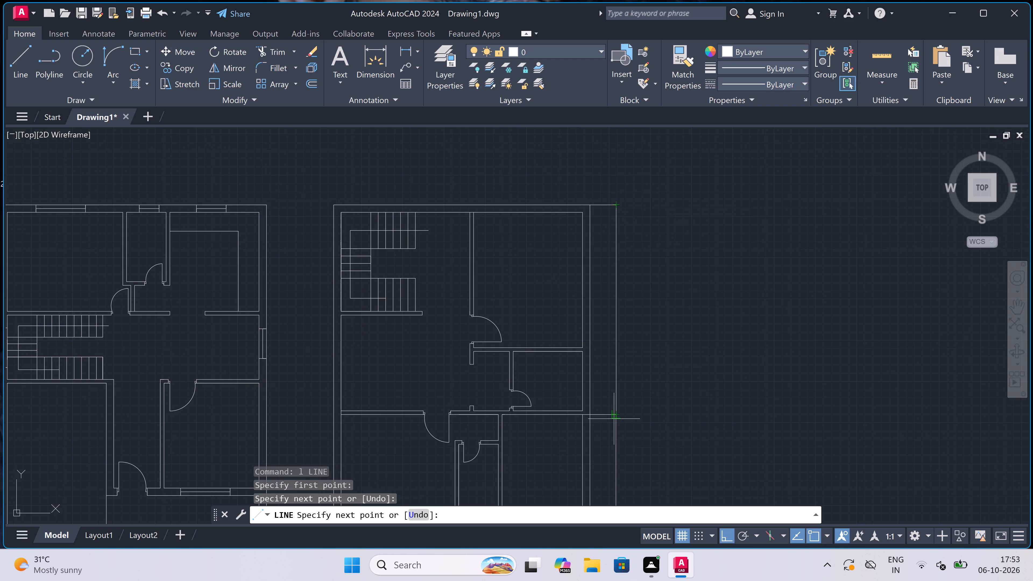
{"action": "left_click", "coordinate": [614, 419]}
{"action": "scroll", "coordinate": [615, 405], "scroll_direction": "down", "scroll_amount": 5}
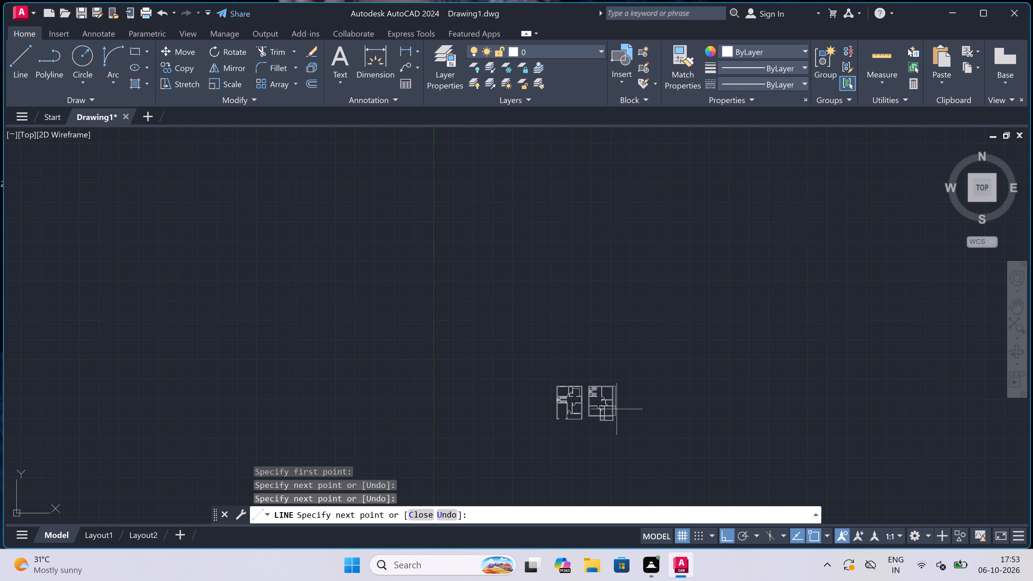
{"action": "scroll", "coordinate": [617, 421], "scroll_direction": "up", "scroll_amount": 8}
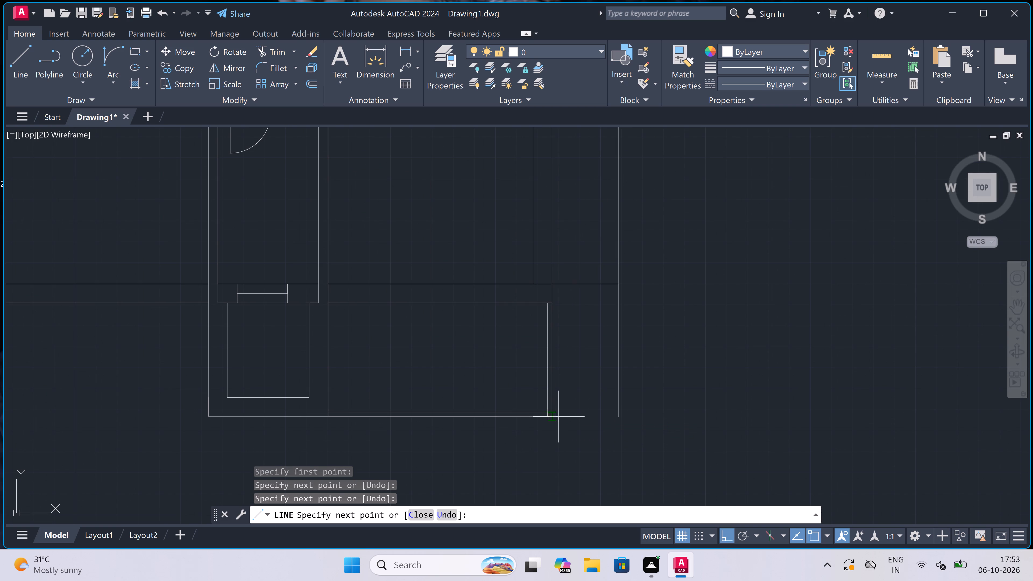
{"action": "left_click", "coordinate": [617, 416]}
{"action": "left_click", "coordinate": [549, 416]}
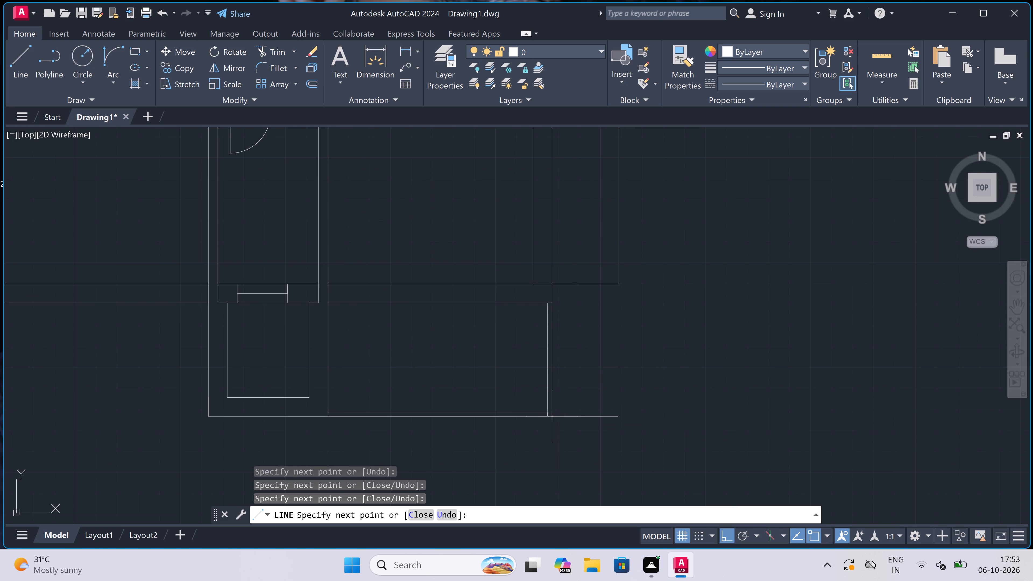
{"action": "key", "text": "Escape"}
Move the old right outer wall line, the bay's right side lines and its top line right onto the new outer line.
{"action": "left_click", "coordinate": [577, 310]}
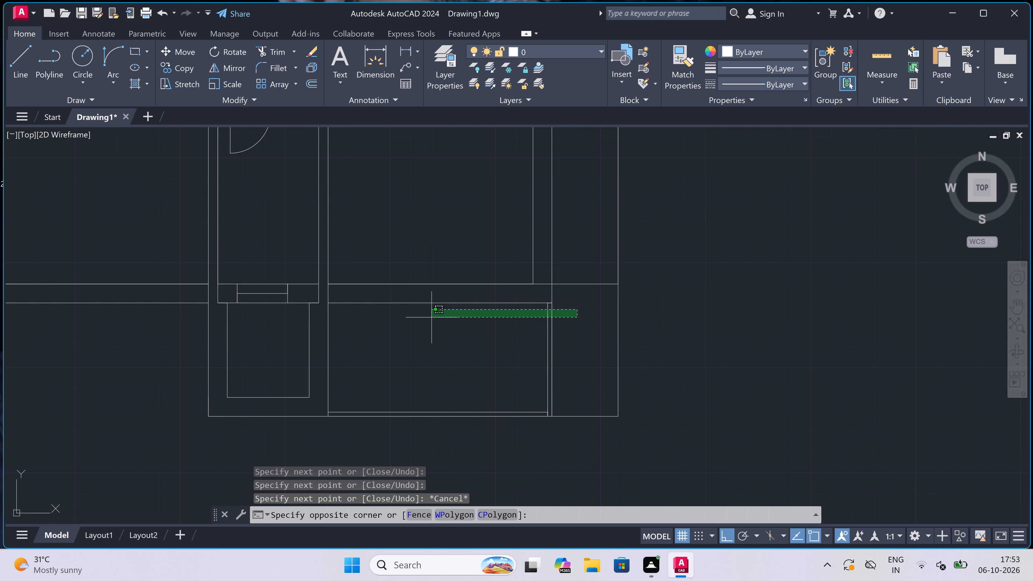
{"action": "left_click", "coordinate": [436, 301]}
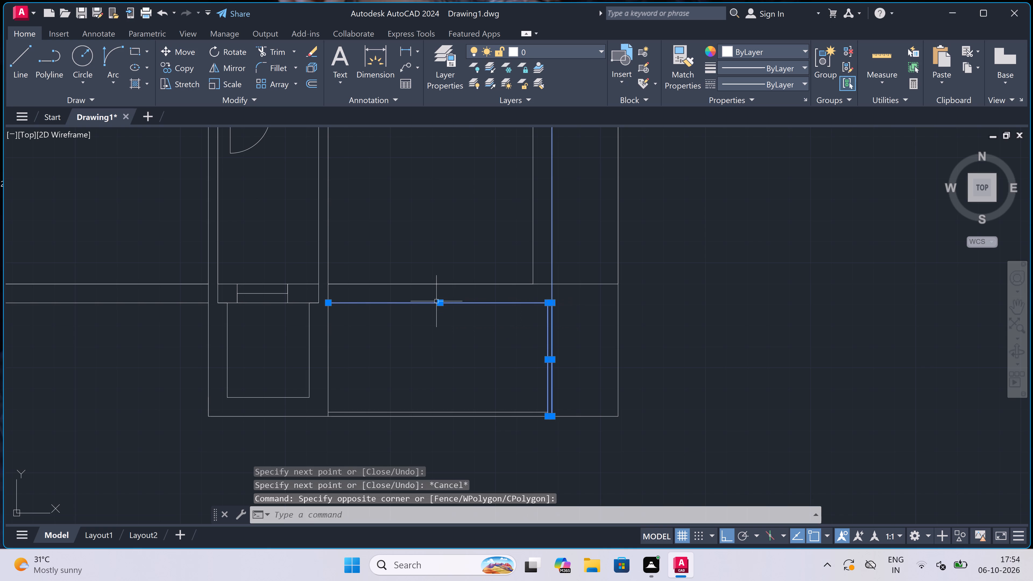
{"action": "left_click", "coordinate": [186, 48]}
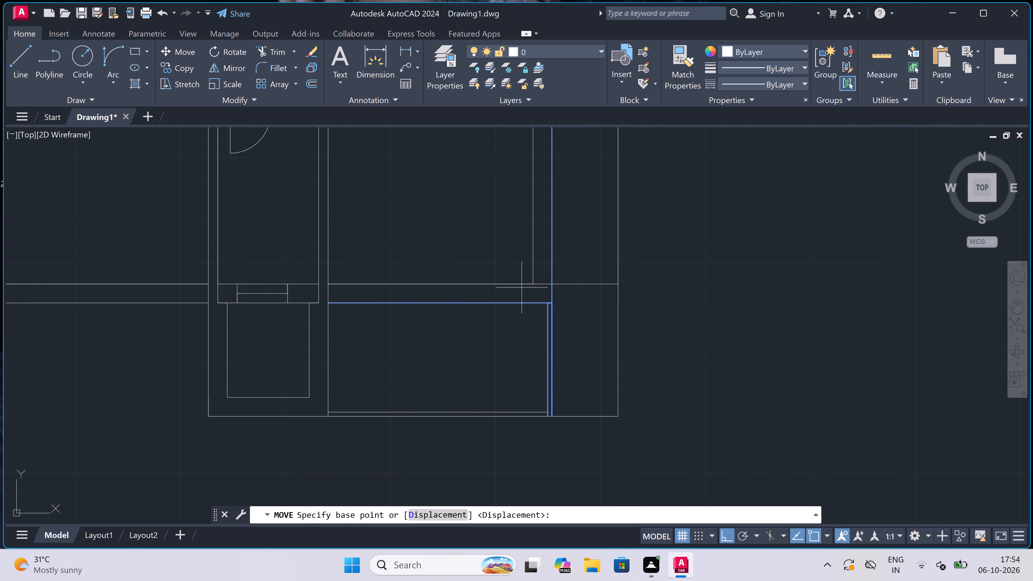
{"action": "left_click", "coordinate": [553, 304]}
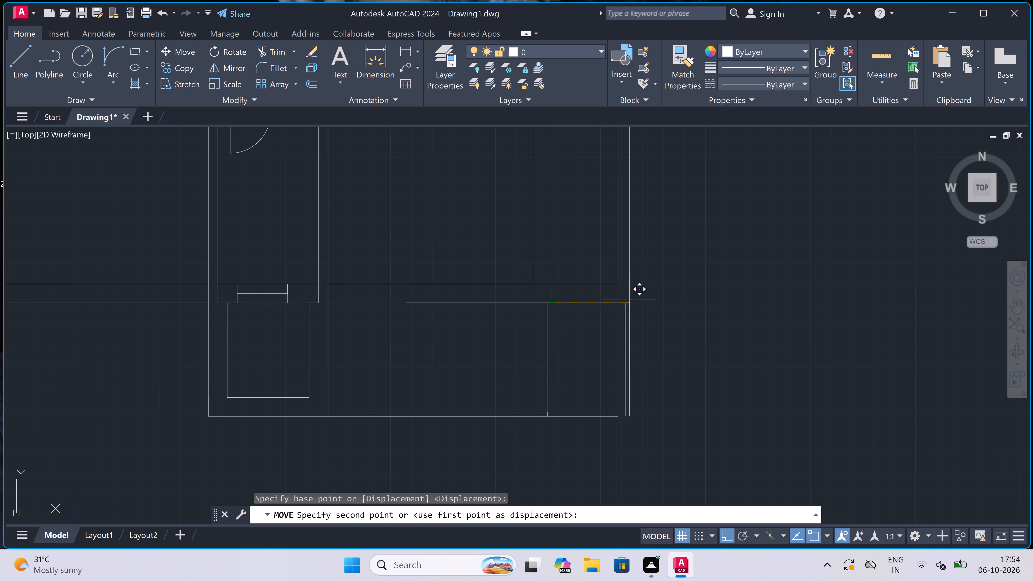
{"action": "left_click", "coordinate": [620, 300]}
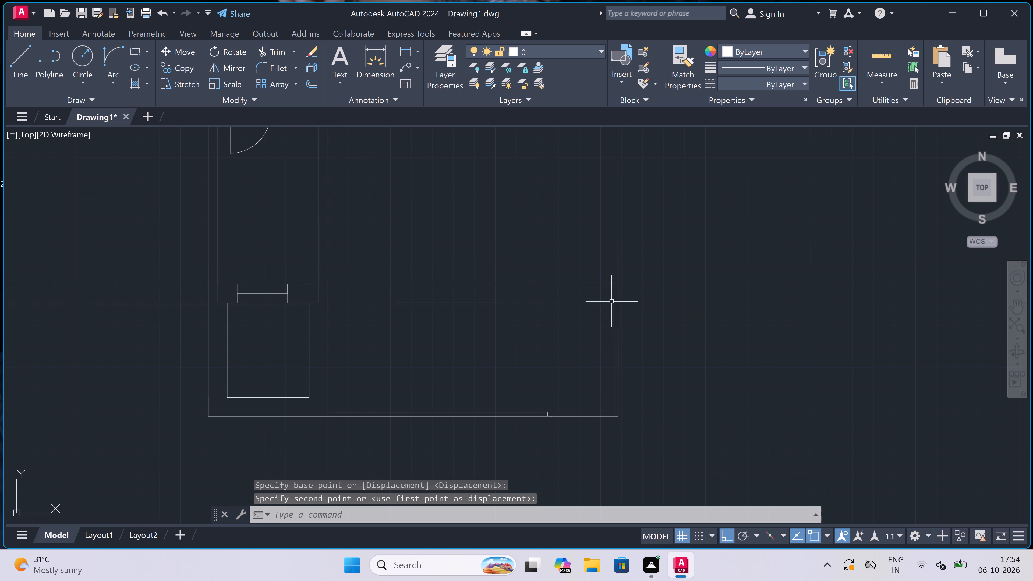
Extend the front-right bay's top line left to the inner wall and its inner bottom line right to the bay's inner side line.
{"action": "key", "text": "e"}
{"action": "key", "text": "x"}
{"action": "key", "text": "space"}
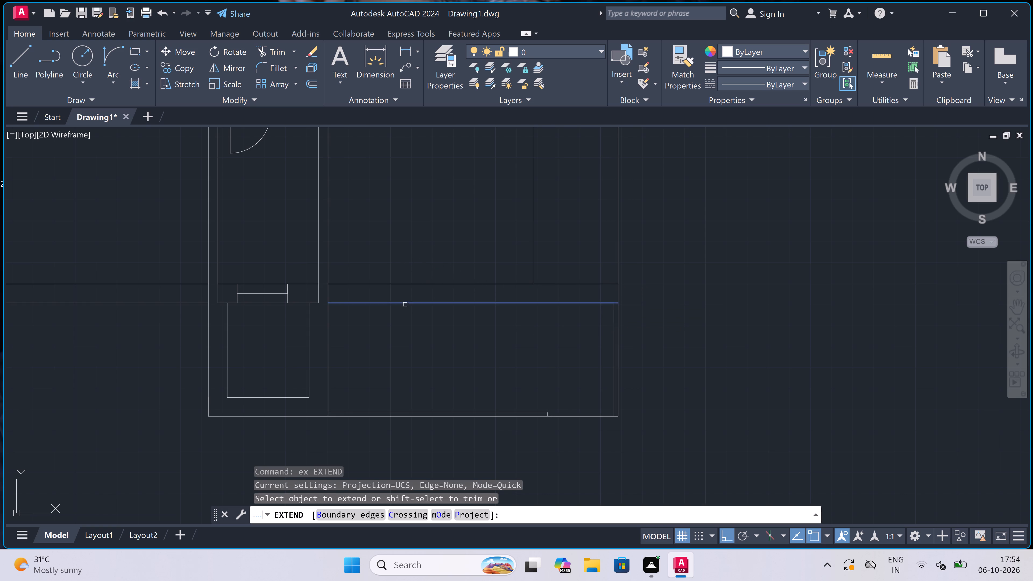
{"action": "left_click", "coordinate": [405, 304]}
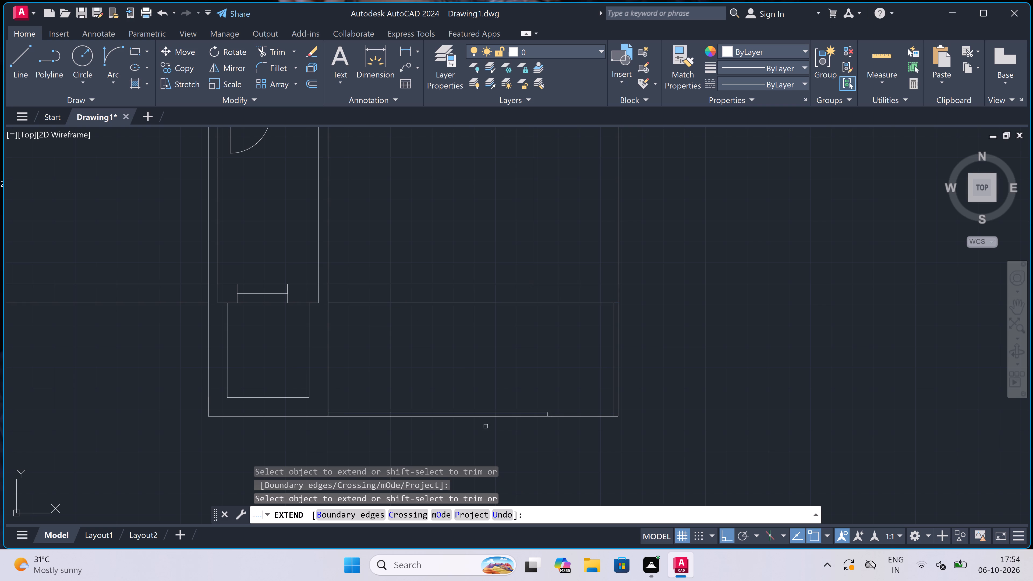
{"action": "left_click", "coordinate": [492, 413]}
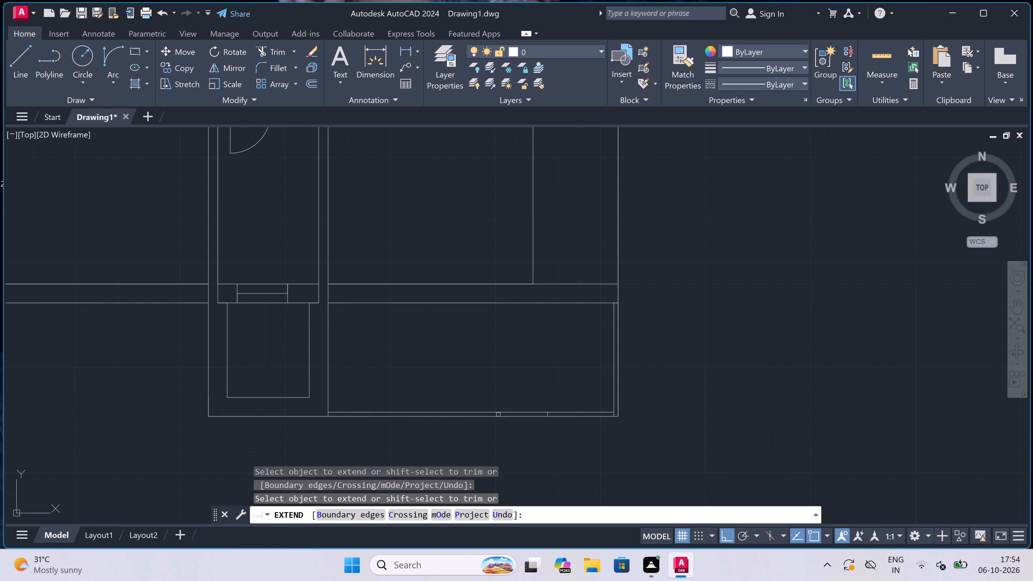
{"action": "key", "text": "Escape"}
Trim away the leftover short vertical line between the front-right bay's two bottom lines.
{"action": "key", "text": "t"}
{"action": "key", "text": "r"}
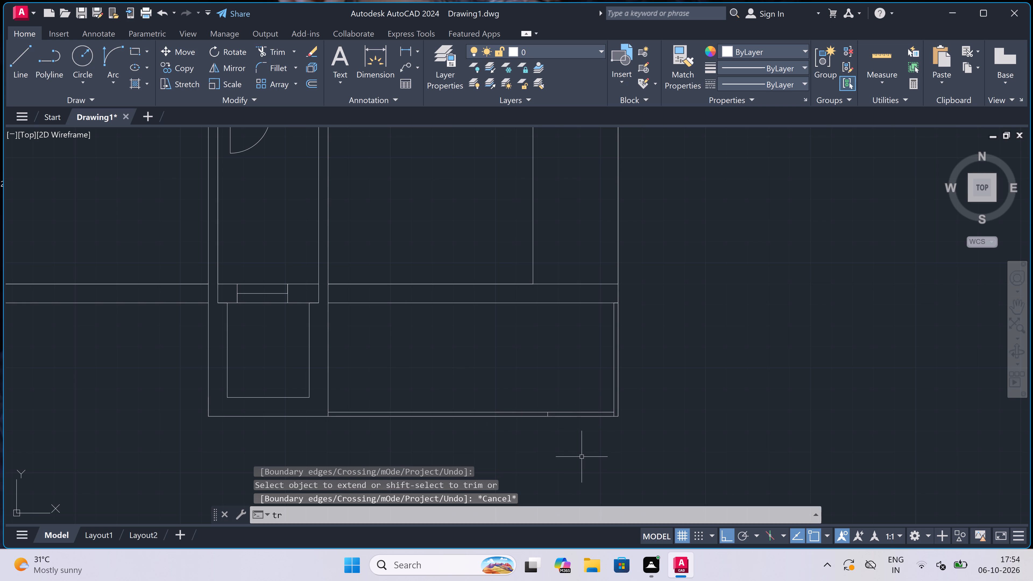
{"action": "key", "text": "space"}
{"action": "scroll", "coordinate": [564, 429], "scroll_direction": "up", "scroll_amount": 4}
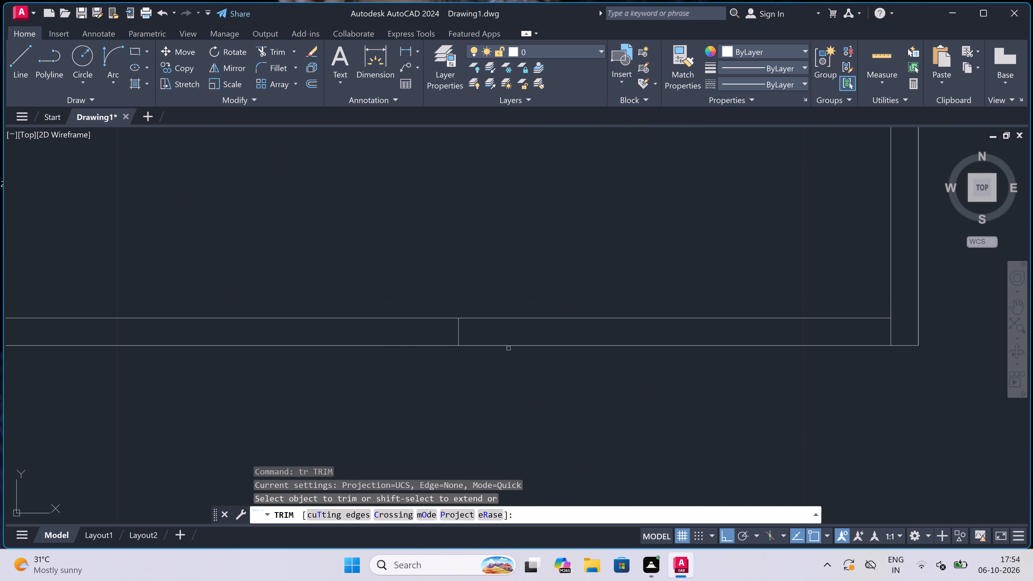
{"action": "left_click", "coordinate": [437, 333]}
{"action": "left_click", "coordinate": [516, 334]}
{"action": "scroll", "coordinate": [516, 334], "scroll_direction": "down", "scroll_amount": 3}
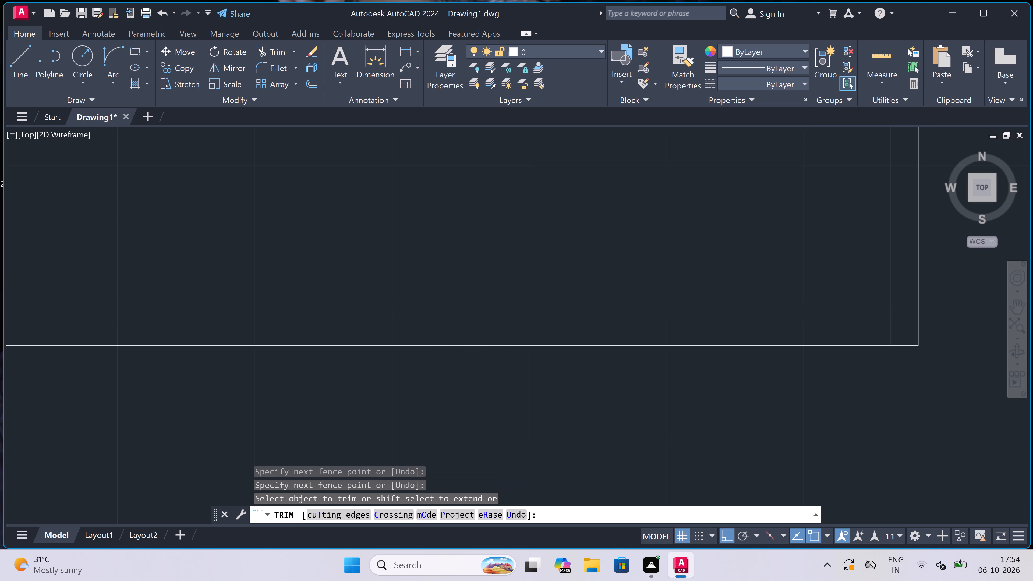
Trim the line overhangs at the front-right bay's lower-right and upper-right inner corners.
{"action": "scroll", "coordinate": [516, 334], "scroll_direction": "down", "scroll_amount": 2}
{"action": "scroll", "coordinate": [549, 336], "scroll_direction": "up", "scroll_amount": 2}
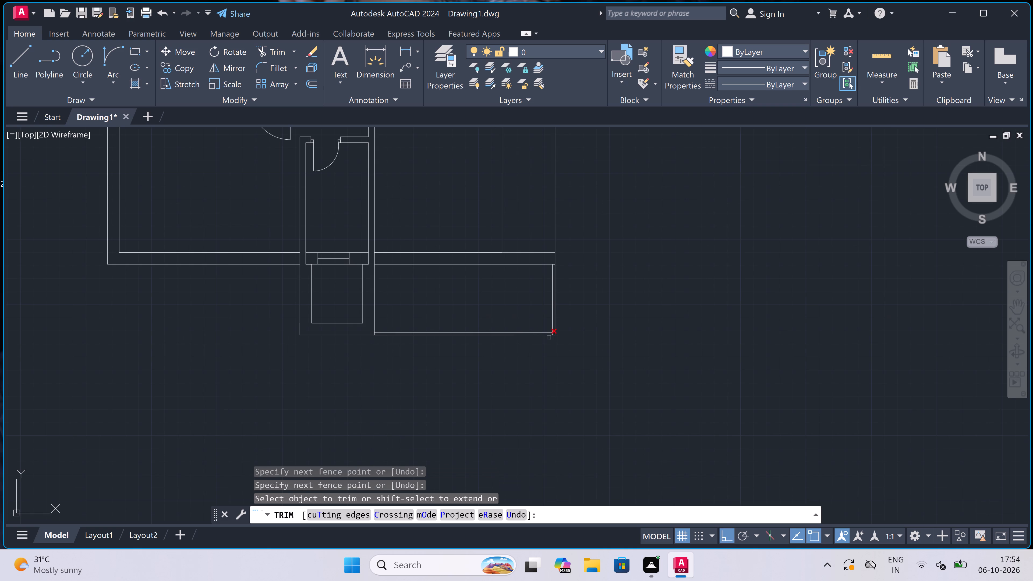
{"action": "scroll", "coordinate": [549, 336], "scroll_direction": "up", "scroll_amount": 3}
{"action": "scroll", "coordinate": [594, 312], "scroll_direction": "up", "scroll_amount": 4}
{"action": "left_click_drag", "start_coordinate": [592, 311], "coordinate": [582, 314]}
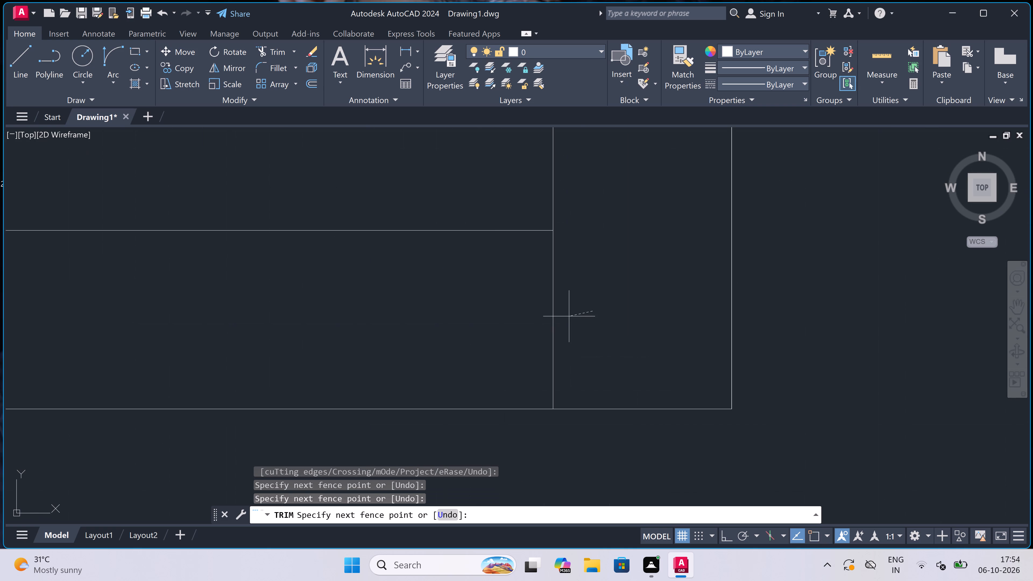
{"action": "left_click", "coordinate": [399, 317]}
{"action": "scroll", "coordinate": [581, 306], "scroll_direction": "down", "scroll_amount": 12}
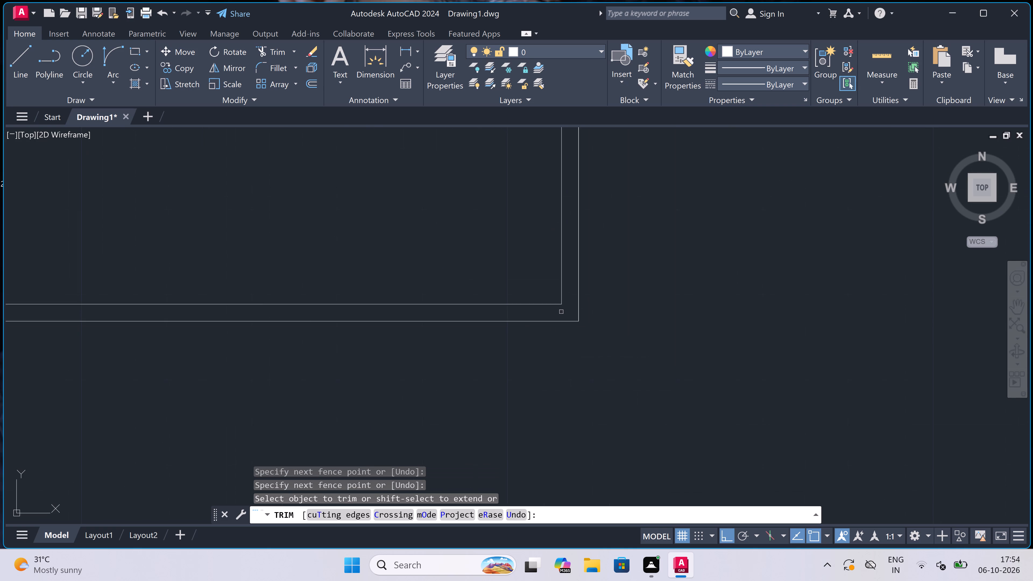
{"action": "scroll", "coordinate": [556, 238], "scroll_direction": "up", "scroll_amount": 5}
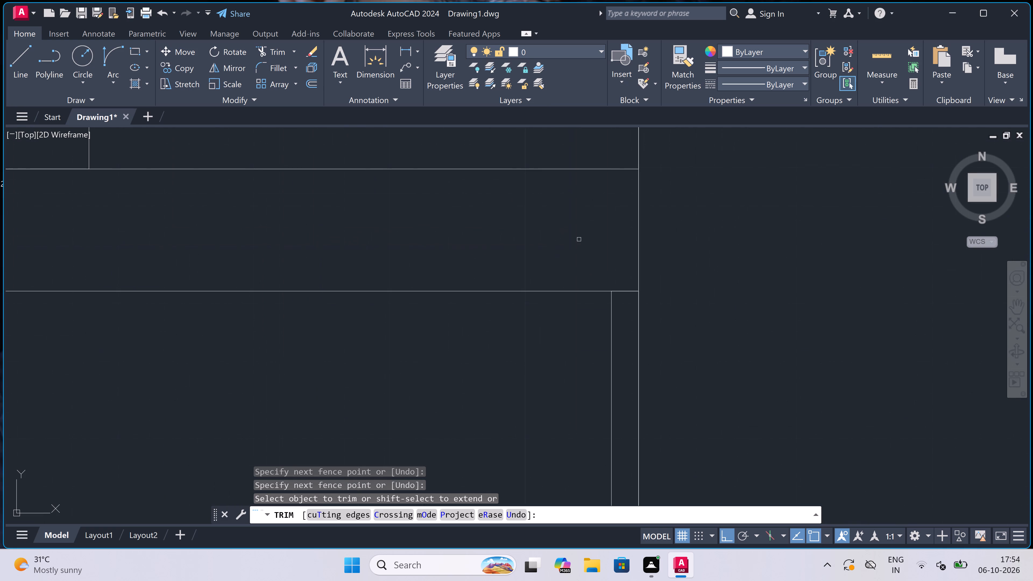
{"action": "scroll", "coordinate": [615, 284], "scroll_direction": "up", "scroll_amount": 3}
{"action": "left_click", "coordinate": [615, 279]}
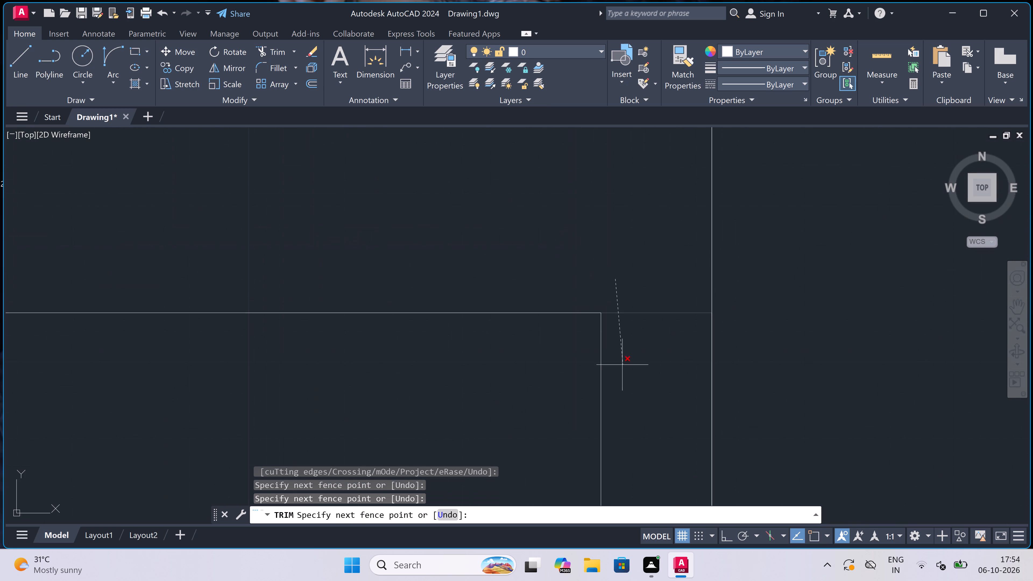
{"action": "left_click", "coordinate": [622, 366]}
{"action": "scroll", "coordinate": [550, 260], "scroll_direction": "down", "scroll_amount": 11}
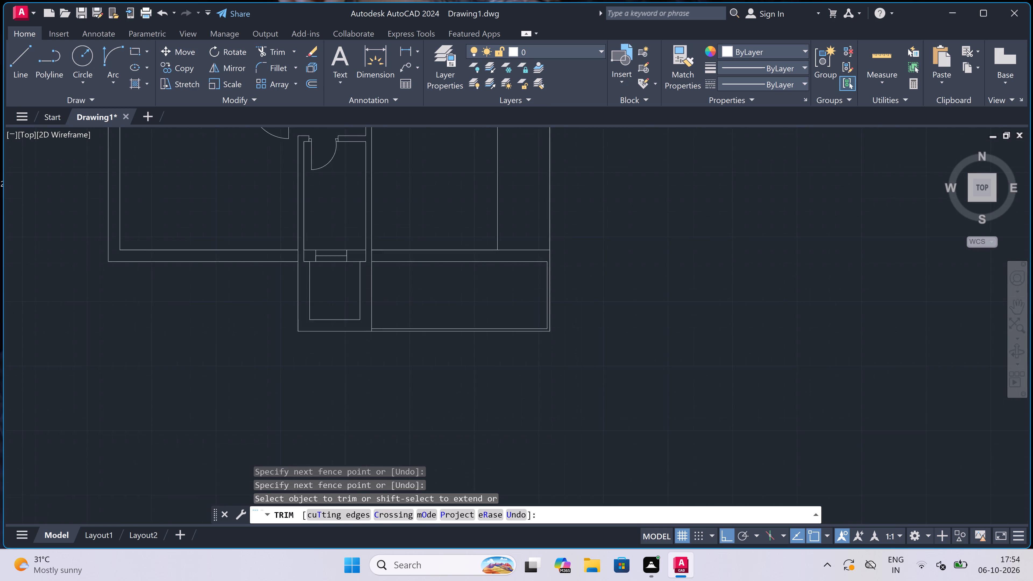
Trim away the old right inner wall line in the upper, middle and lower right rooms of the second plan.
{"action": "scroll", "coordinate": [539, 261], "scroll_direction": "down", "scroll_amount": 5}
{"action": "scroll", "coordinate": [531, 240], "scroll_direction": "up", "scroll_amount": 5}
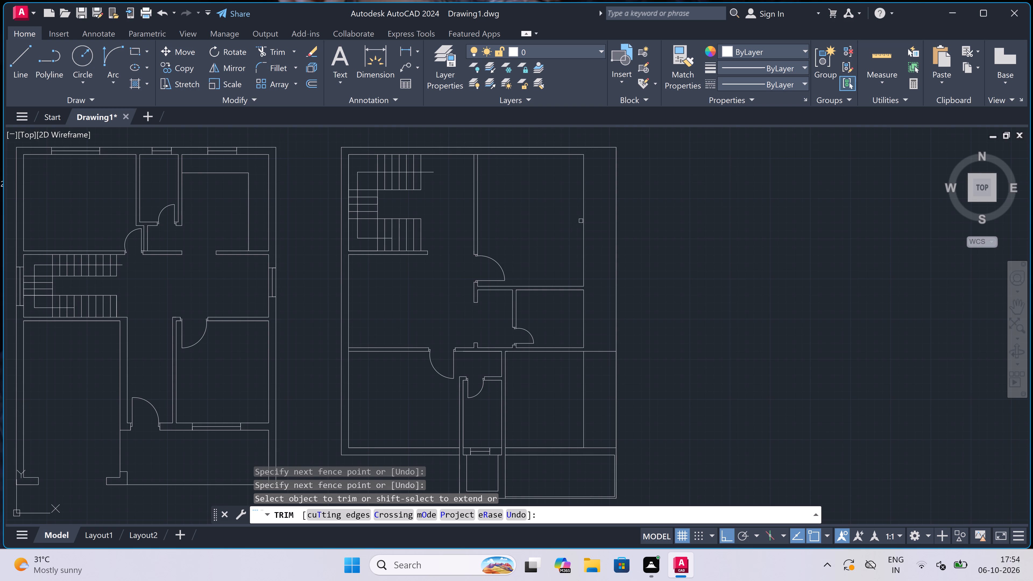
{"action": "left_click", "coordinate": [561, 223]}
{"action": "left_click", "coordinate": [600, 214]}
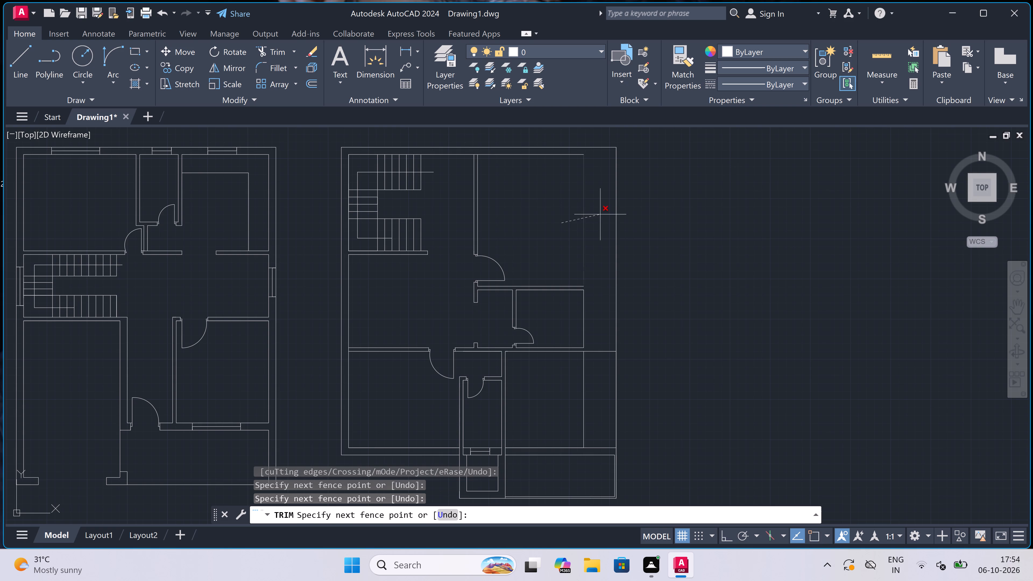
{"action": "left_click", "coordinate": [588, 332]}
{"action": "left_click", "coordinate": [564, 321]}
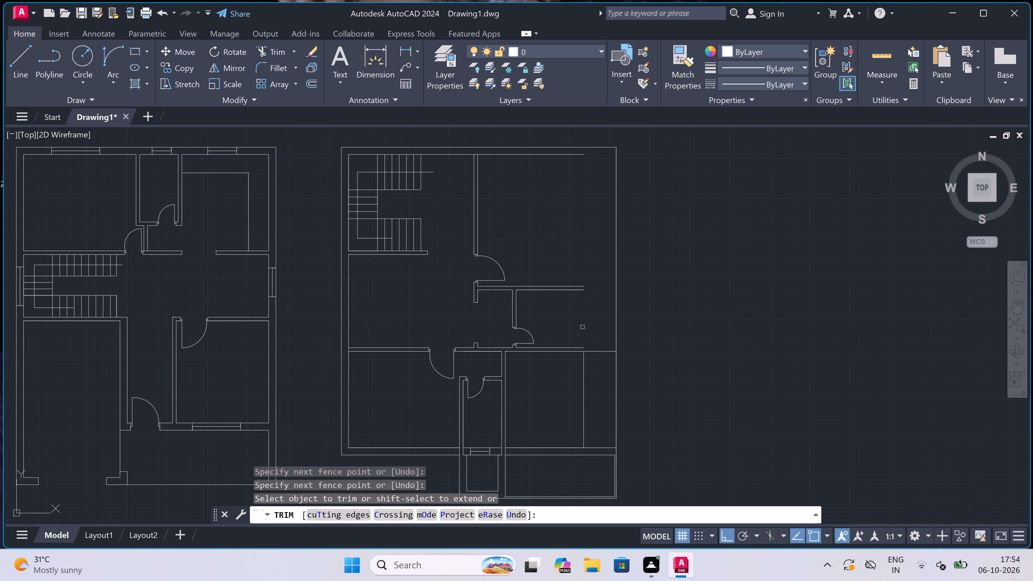
{"action": "left_click", "coordinate": [575, 393]}
{"action": "left_click", "coordinate": [592, 394]}
{"action": "key", "text": "Escape"}
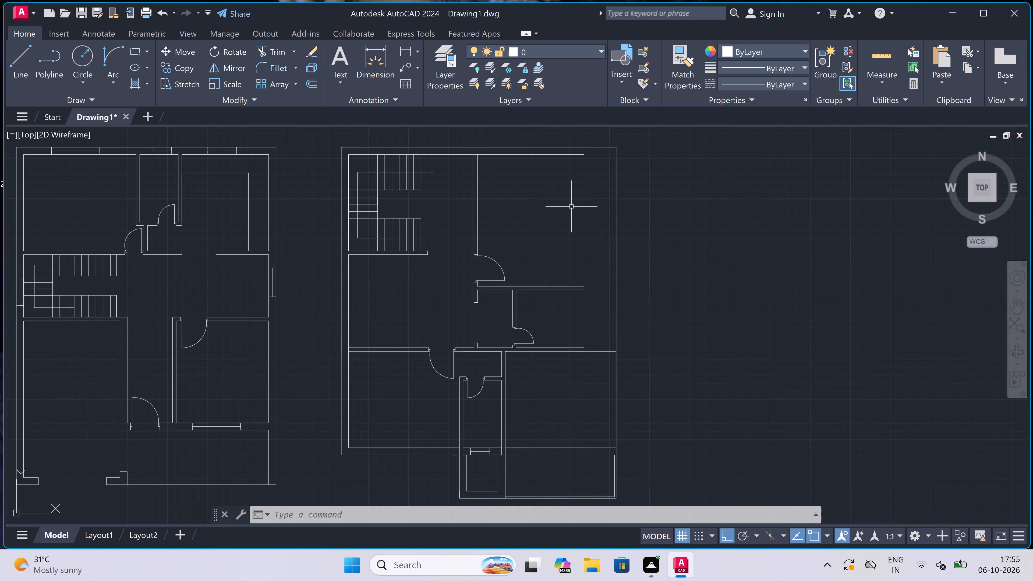
Extend the top inner wall line and the right rooms' partition wall lines right to the new outer wall line.
{"action": "type", "text": "ex"}
{"action": "key", "text": "space"}
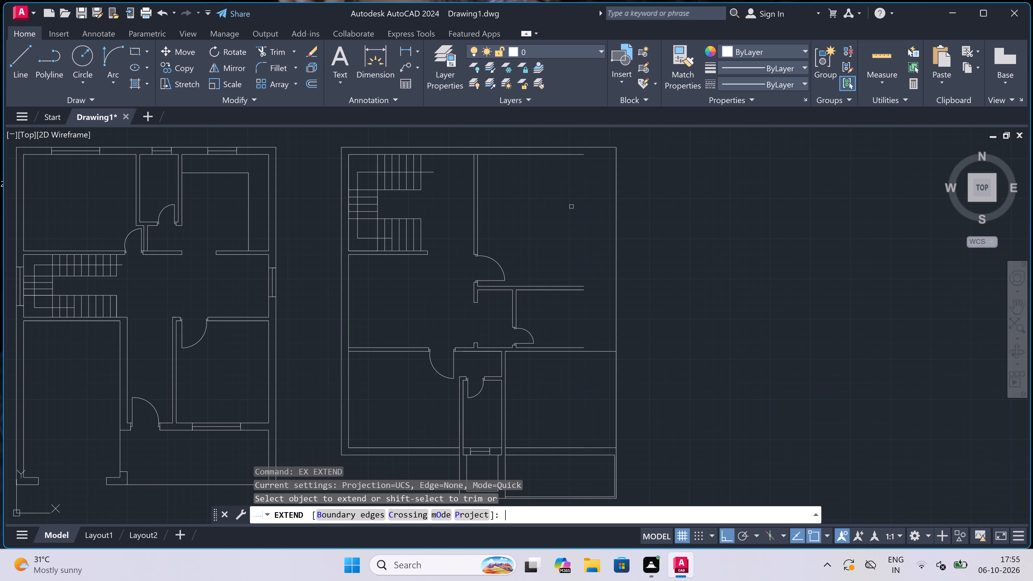
{"action": "double_click", "coordinate": [552, 136]}
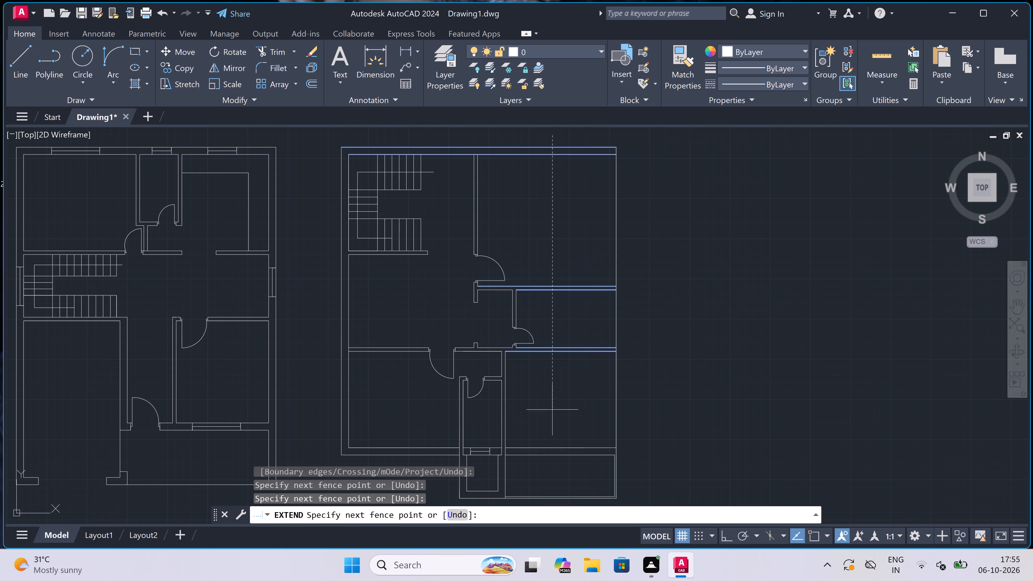
{"action": "scroll", "coordinate": [552, 410], "scroll_direction": "down", "scroll_amount": 3}
{"action": "scroll", "coordinate": [558, 436], "scroll_direction": "up", "scroll_amount": 3}
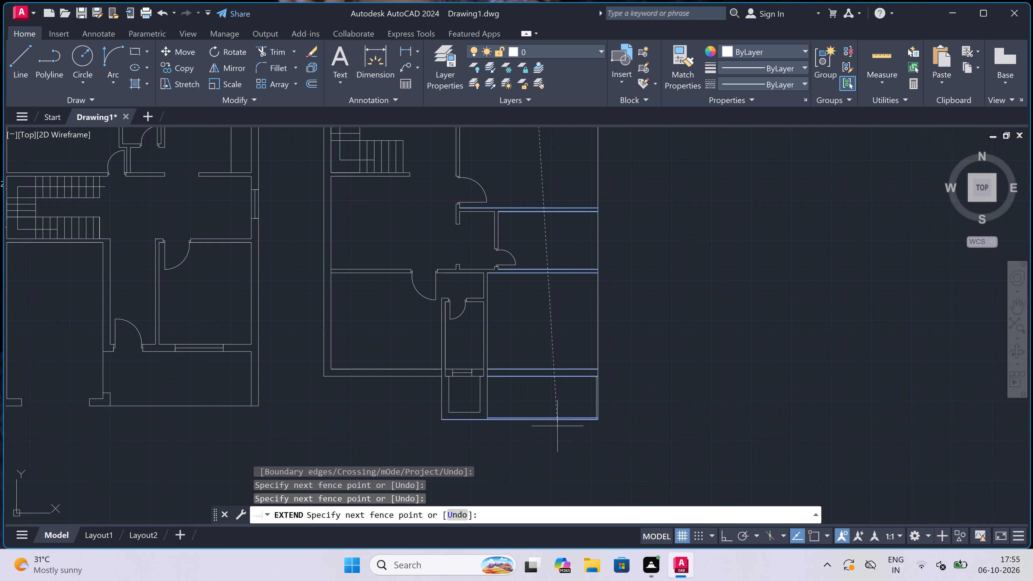
{"action": "left_click", "coordinate": [557, 425]}
{"action": "scroll", "coordinate": [557, 425], "scroll_direction": "down", "scroll_amount": 3}
{"action": "scroll", "coordinate": [556, 409], "scroll_direction": "up", "scroll_amount": 4}
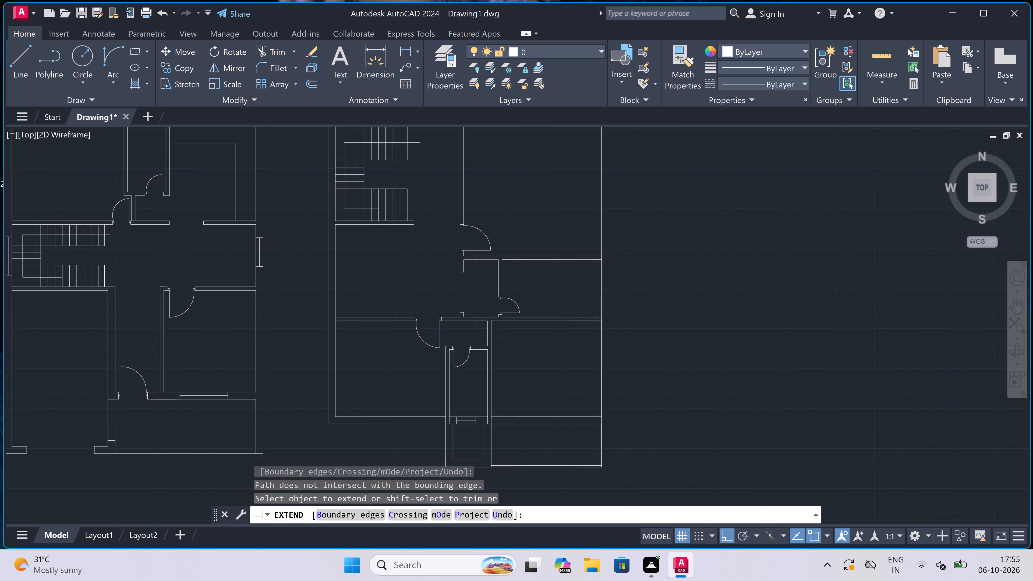
{"action": "scroll", "coordinate": [556, 374], "scroll_direction": "down", "scroll_amount": 3}
{"action": "scroll", "coordinate": [555, 332], "scroll_direction": "up", "scroll_amount": 3}
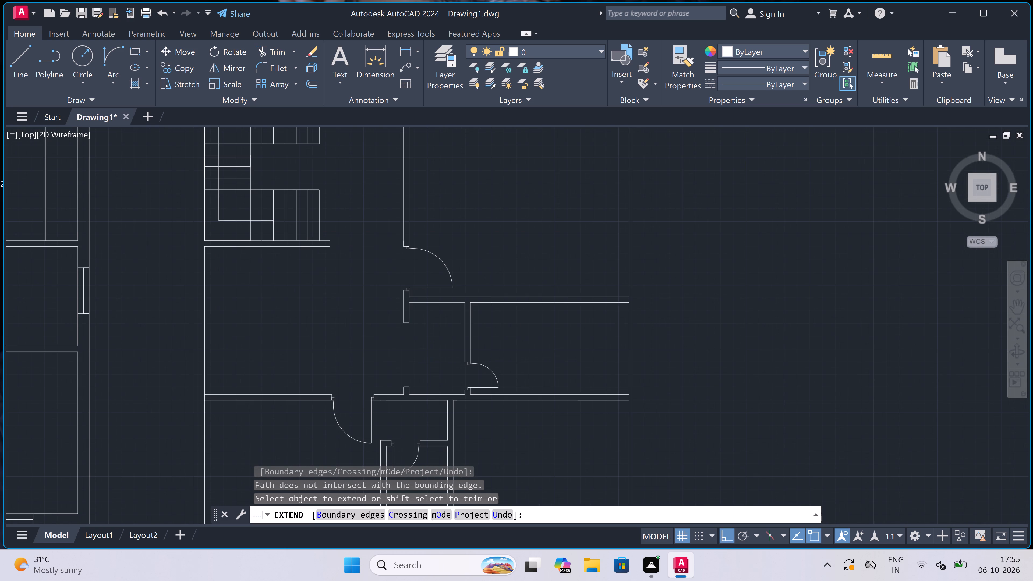
{"action": "key", "text": "Escape"}
Draw a line from the plan's top-right outer corner 9" left, continuing straight down to the front-right bay's top line.
{"action": "type", "text": "l"}
{"action": "key", "text": "space"}
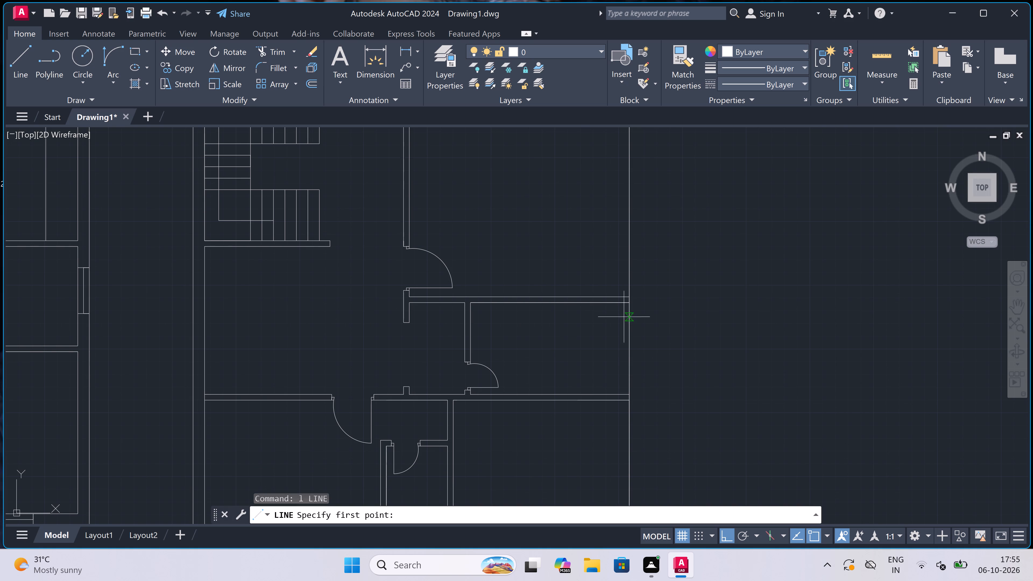
{"action": "scroll", "coordinate": [626, 304], "scroll_direction": "down", "scroll_amount": 4}
{"action": "scroll", "coordinate": [622, 251], "scroll_direction": "up", "scroll_amount": 4}
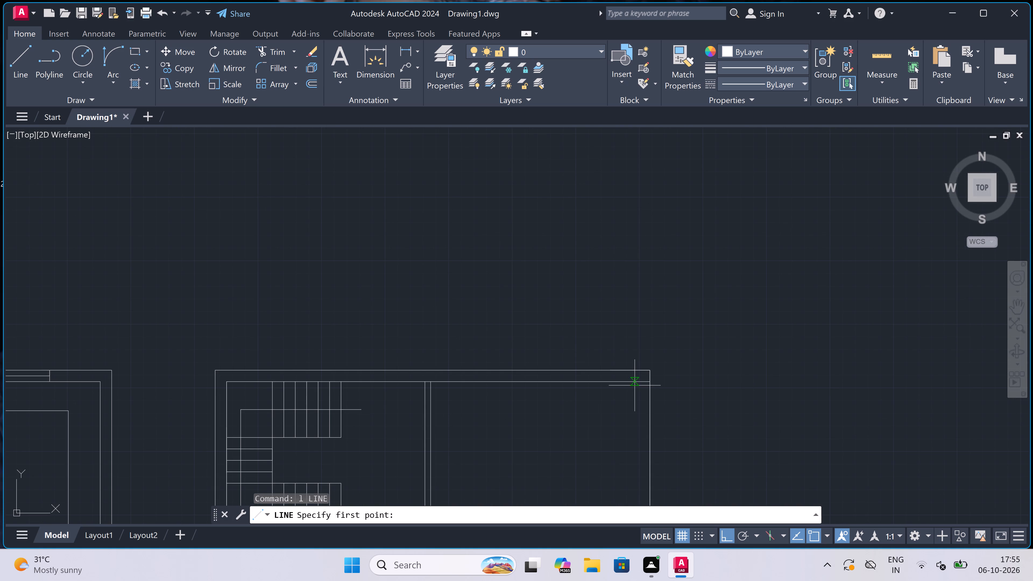
{"action": "left_click", "coordinate": [646, 370]}
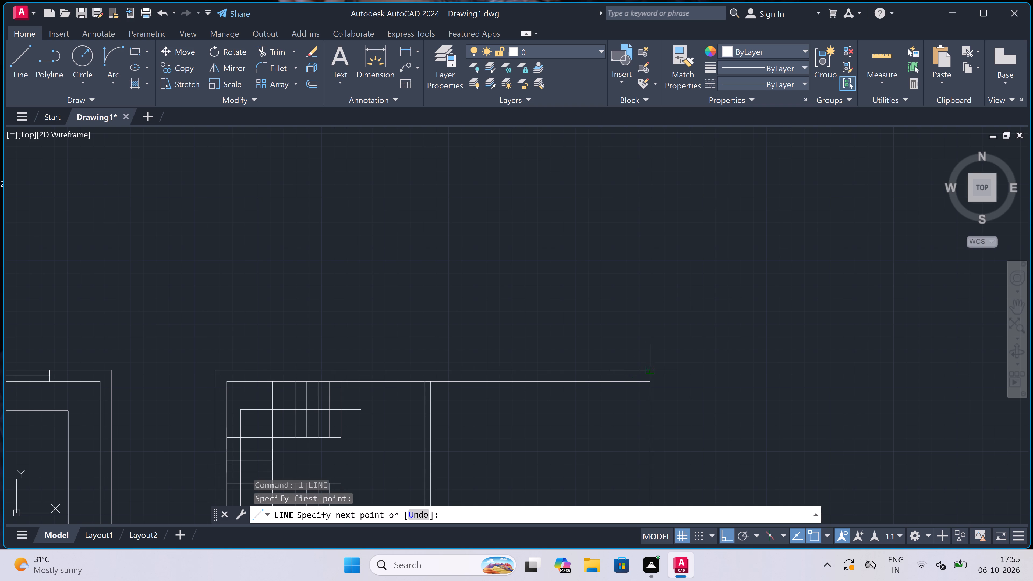
{"action": "type", "text": "9\""}
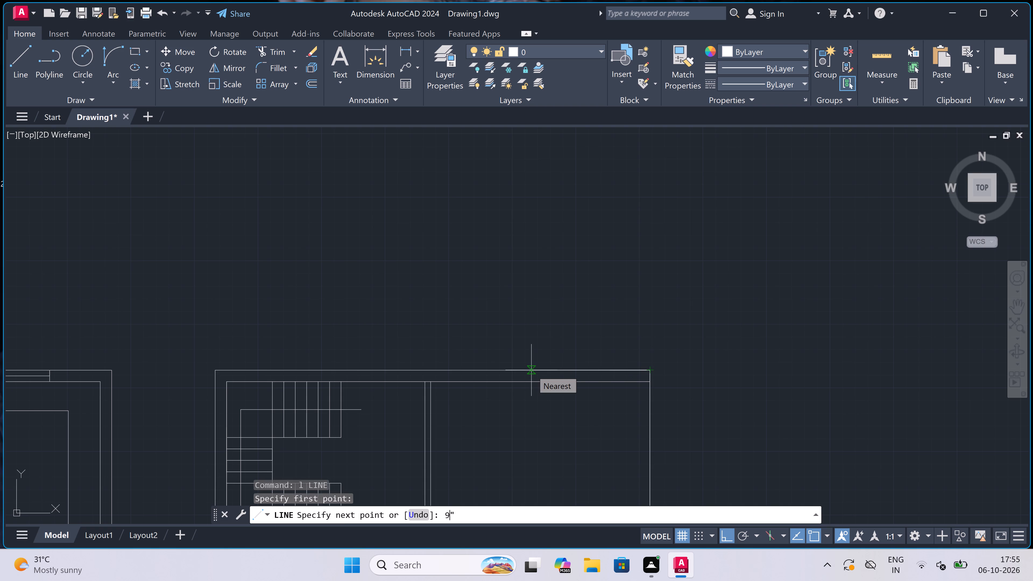
{"action": "key", "text": "space"}
{"action": "scroll", "coordinate": [534, 358], "scroll_direction": "down", "scroll_amount": 6}
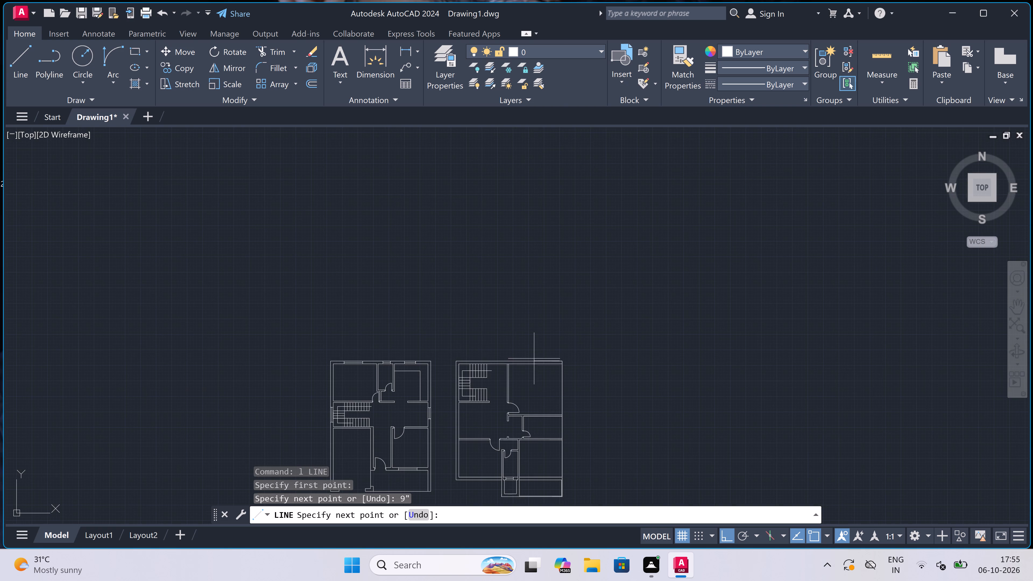
{"action": "scroll", "coordinate": [539, 449], "scroll_direction": "down", "scroll_amount": 2}
{"action": "scroll", "coordinate": [539, 466], "scroll_direction": "up", "scroll_amount": 6}
{"action": "scroll", "coordinate": [592, 441], "scroll_direction": "up", "scroll_amount": 5}
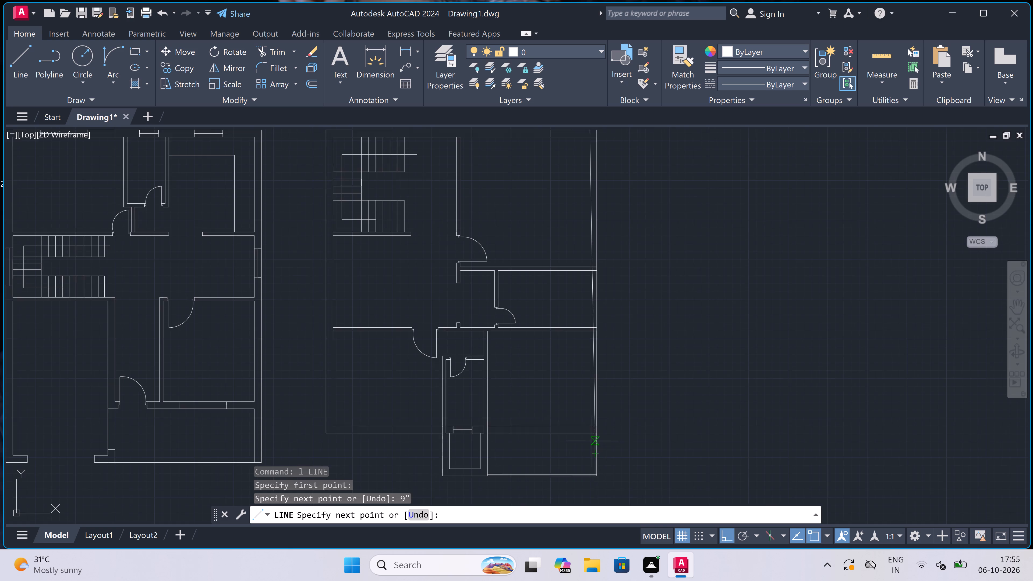
{"action": "left_click", "coordinate": [579, 408]}
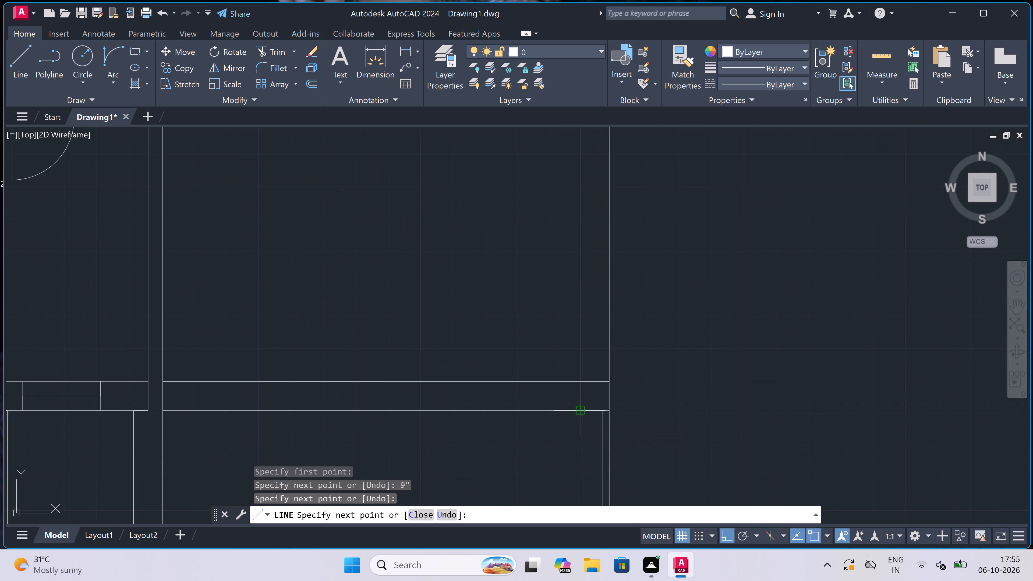
{"action": "key", "text": "Escape"}
Trim the overlapping wall lines at the front-right room's lower-right inner corner and the bay's top line overhang beyond its inner side line.
{"action": "type", "text": "tr"}
{"action": "key", "text": "space"}
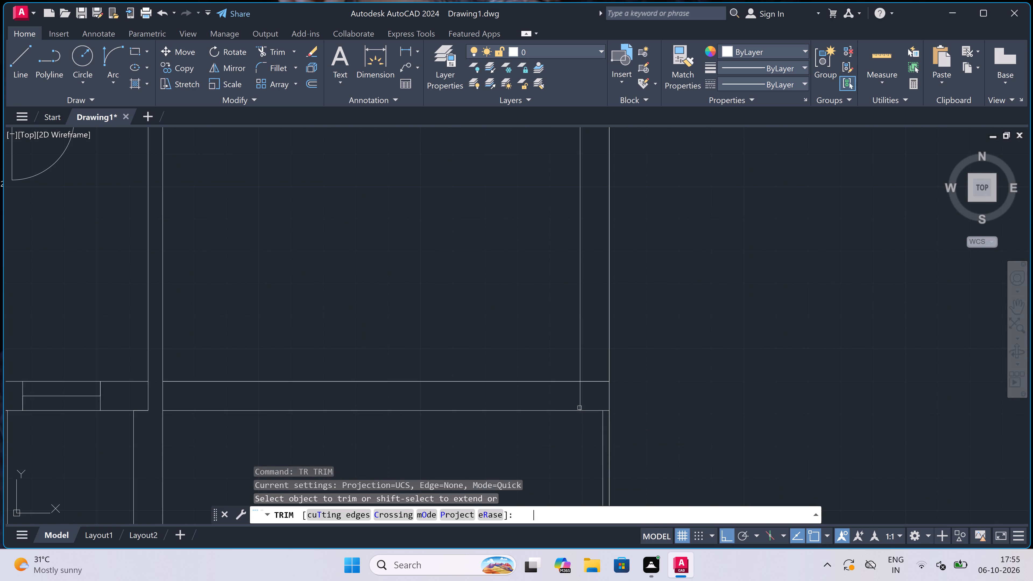
{"action": "left_click", "coordinate": [586, 374]}
{"action": "double_click", "coordinate": [562, 406]}
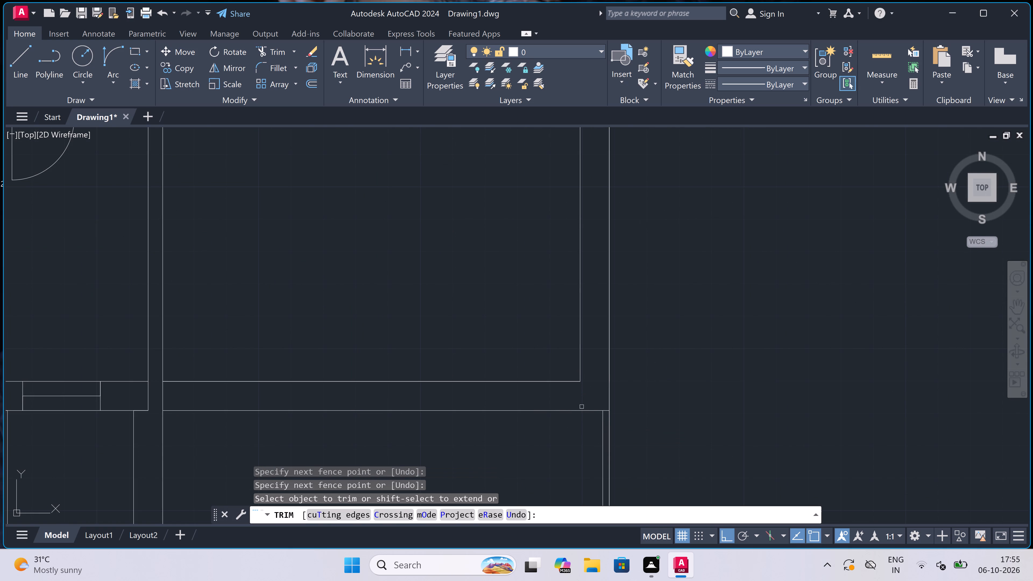
{"action": "scroll", "coordinate": [600, 413], "scroll_direction": "up", "scroll_amount": 4}
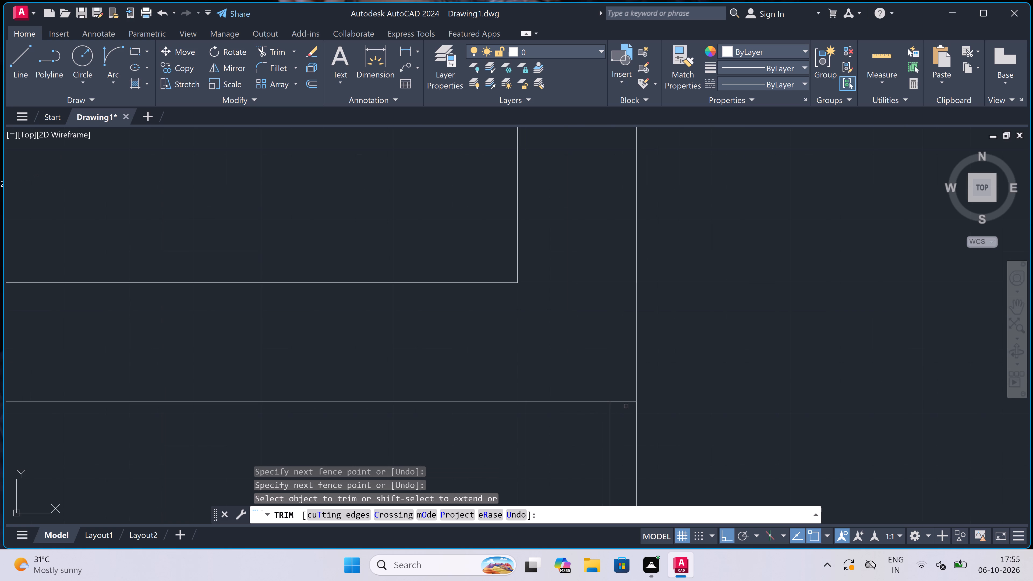
{"action": "left_click", "coordinate": [626, 403]}
{"action": "scroll", "coordinate": [569, 368], "scroll_direction": "down", "scroll_amount": 8}
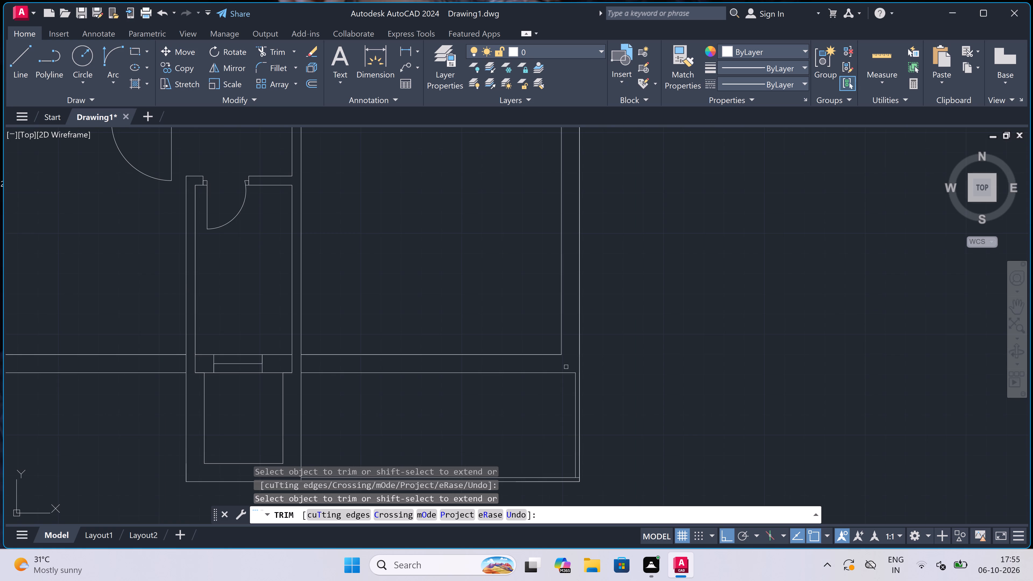
Trim the overhanging line ends at the front-right bay's lower-right and lower-left inner corners.
{"action": "scroll", "coordinate": [567, 401], "scroll_direction": "up", "scroll_amount": 4}
{"action": "scroll", "coordinate": [570, 367], "scroll_direction": "up", "scroll_amount": 5}
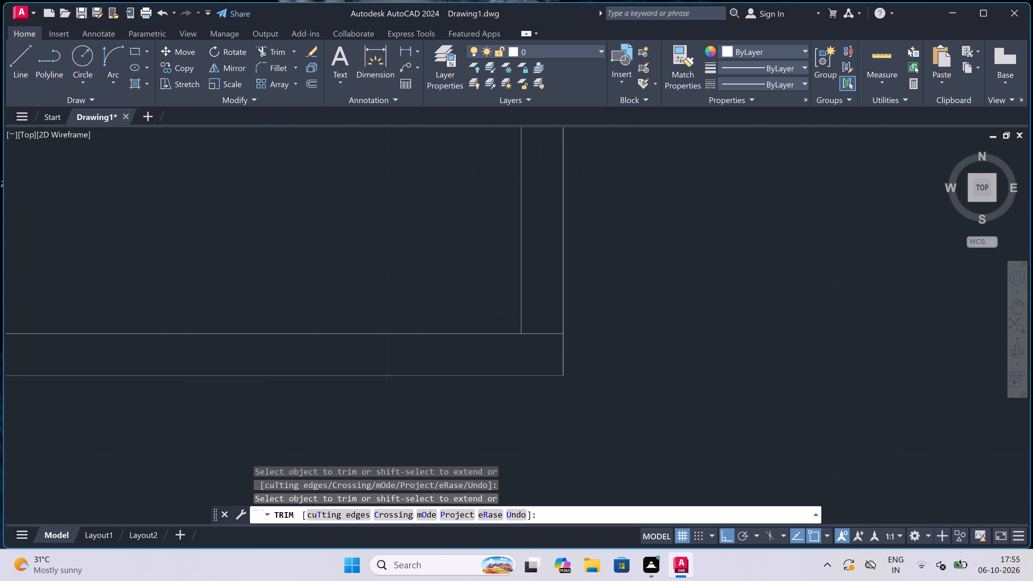
{"action": "left_click", "coordinate": [542, 306]}
{"action": "left_click", "coordinate": [498, 347]}
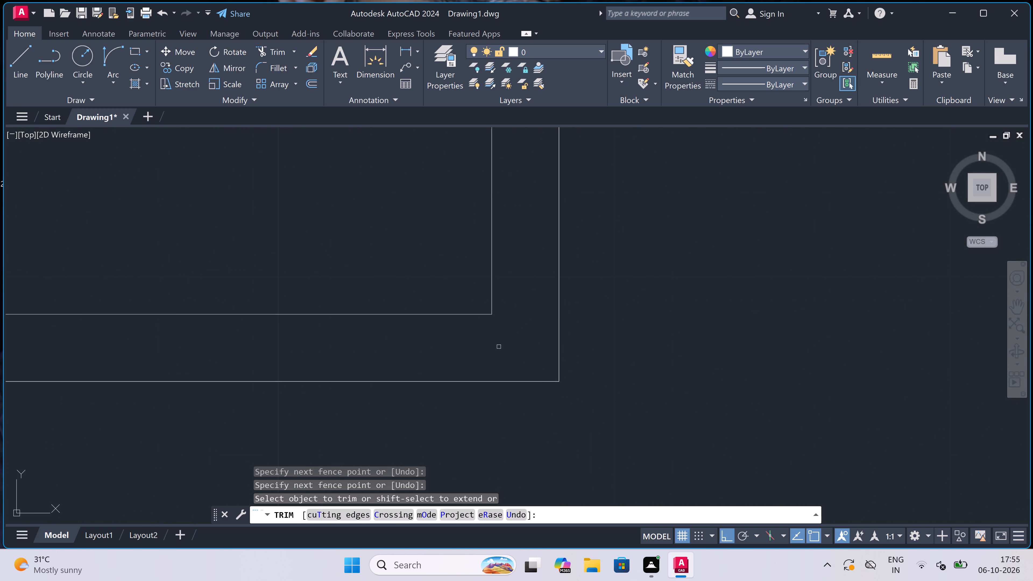
{"action": "scroll", "coordinate": [504, 342], "scroll_direction": "down", "scroll_amount": 11}
{"action": "scroll", "coordinate": [443, 340], "scroll_direction": "up", "scroll_amount": 3}
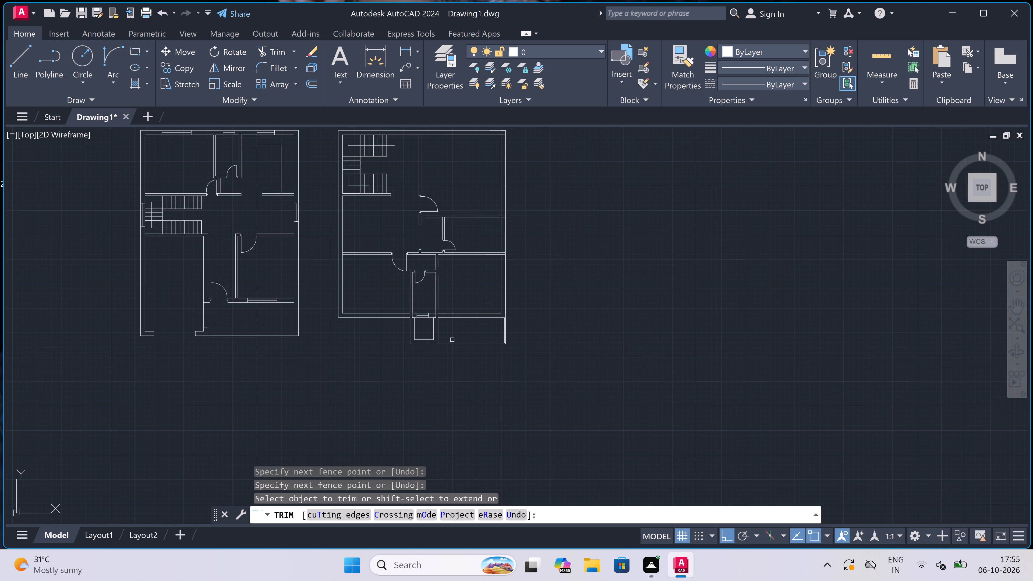
{"action": "scroll", "coordinate": [443, 340], "scroll_direction": "up", "scroll_amount": 2}
{"action": "scroll", "coordinate": [405, 365], "scroll_direction": "up", "scroll_amount": 4}
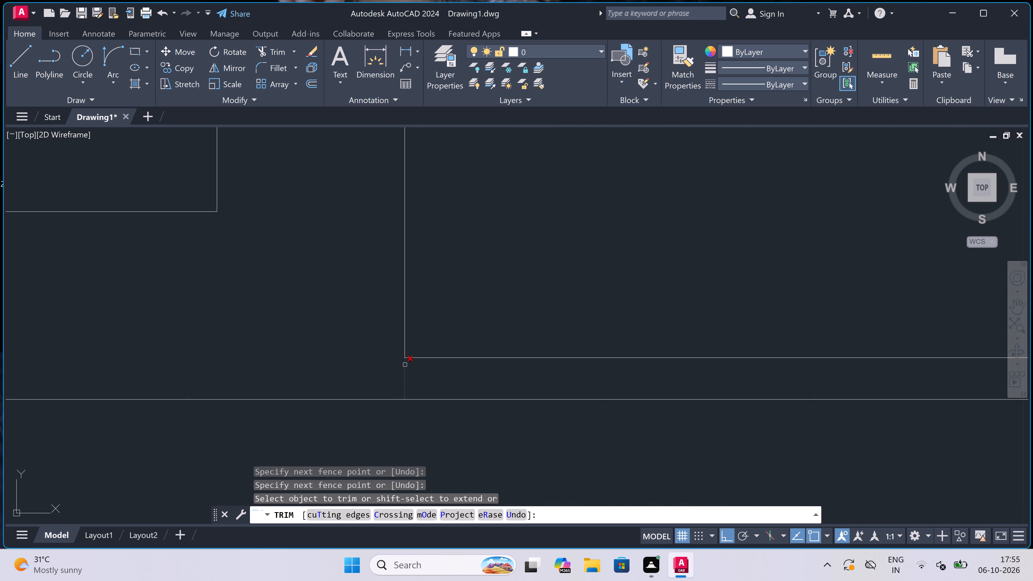
{"action": "left_click", "coordinate": [406, 366]}
Trim the overlapping inner wall lines at the second plan's top-right corner so they meet cleanly.
{"action": "scroll", "coordinate": [408, 366], "scroll_direction": "down", "scroll_amount": 10}
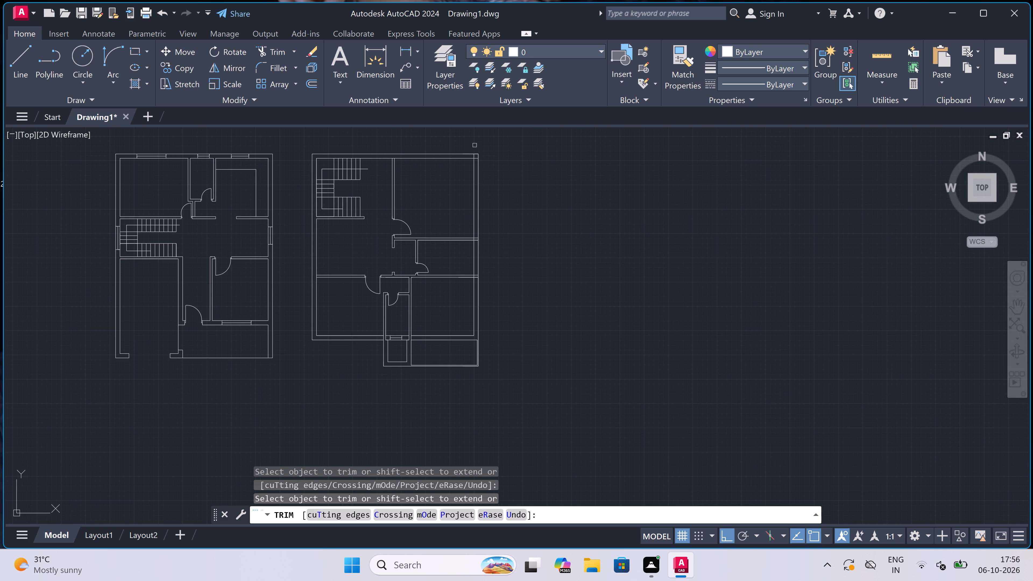
{"action": "scroll", "coordinate": [473, 145], "scroll_direction": "up", "scroll_amount": 5}
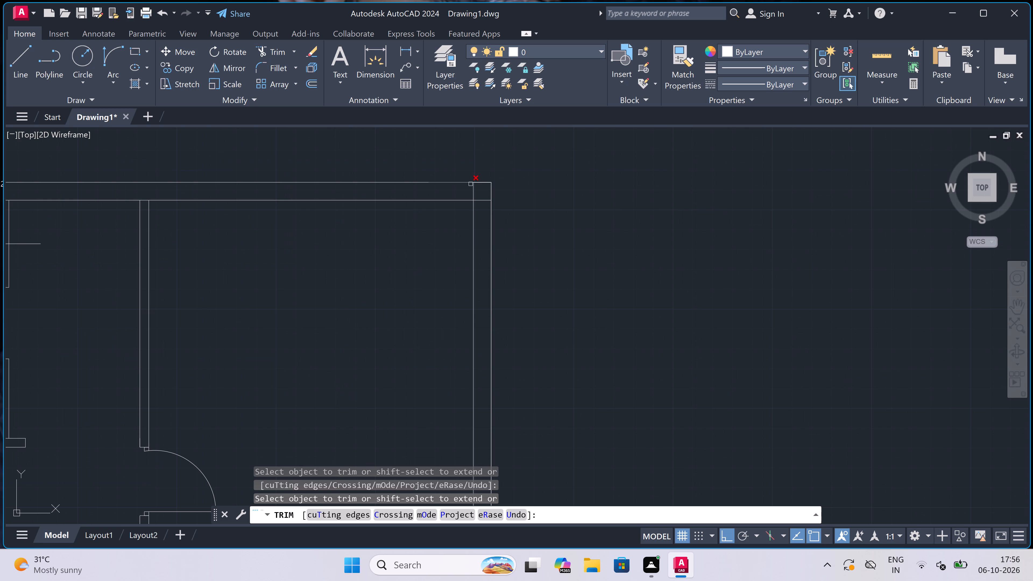
{"action": "scroll", "coordinate": [470, 188], "scroll_direction": "up", "scroll_amount": 3}
{"action": "left_click", "coordinate": [471, 187]}
{"action": "left_click", "coordinate": [511, 267]}
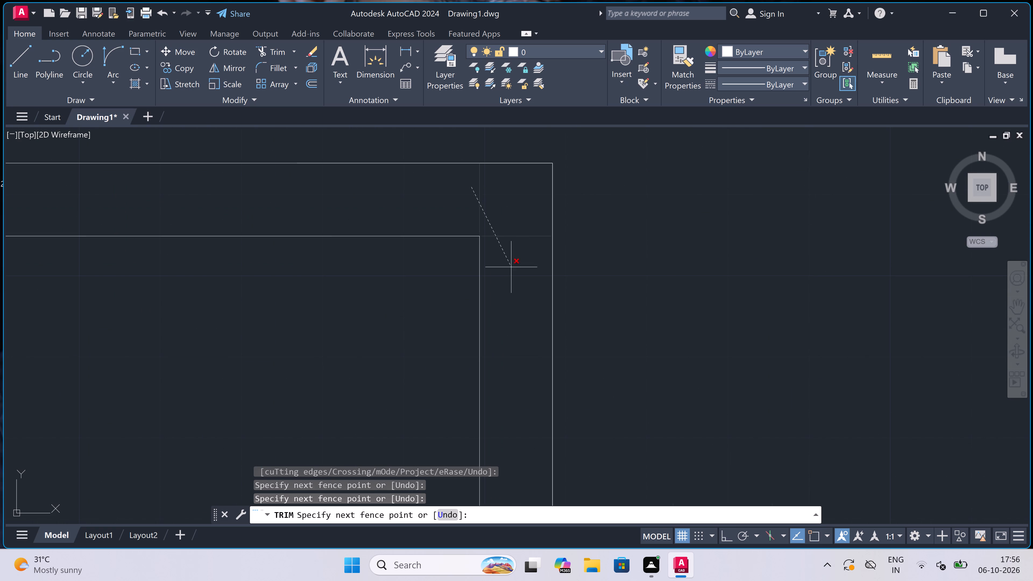
Trim the ends of both right-hand partition walls' lines that cross into the 9" right wall.
{"action": "scroll", "coordinate": [508, 226], "scroll_direction": "down", "scroll_amount": 7}
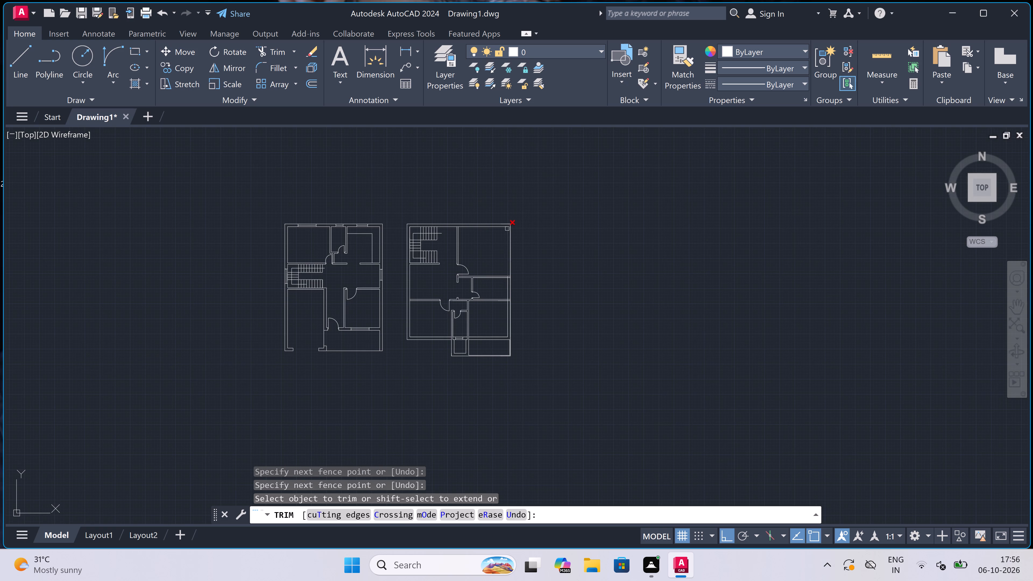
{"action": "scroll", "coordinate": [501, 295], "scroll_direction": "up", "scroll_amount": 5}
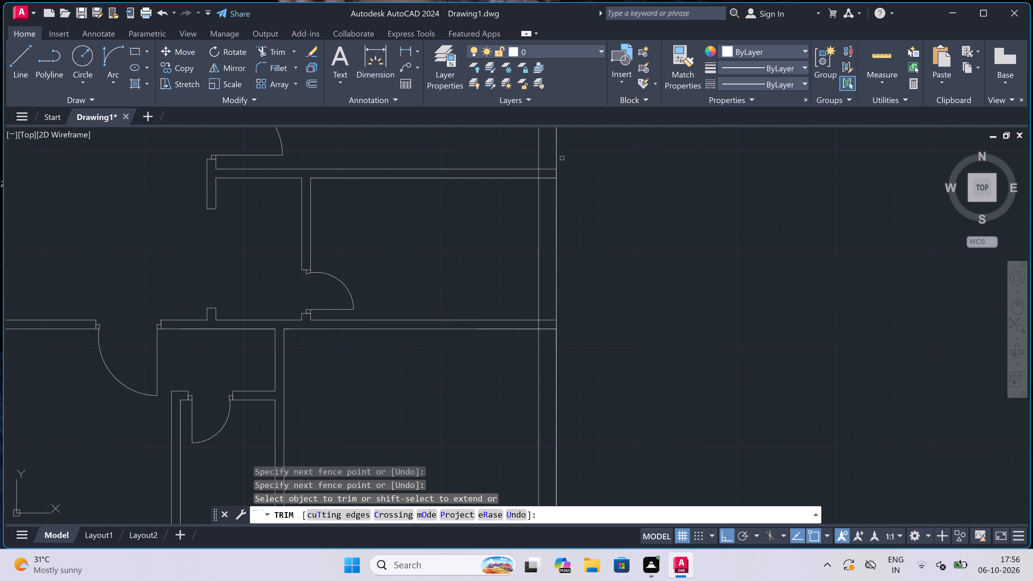
{"action": "left_click", "coordinate": [546, 160]}
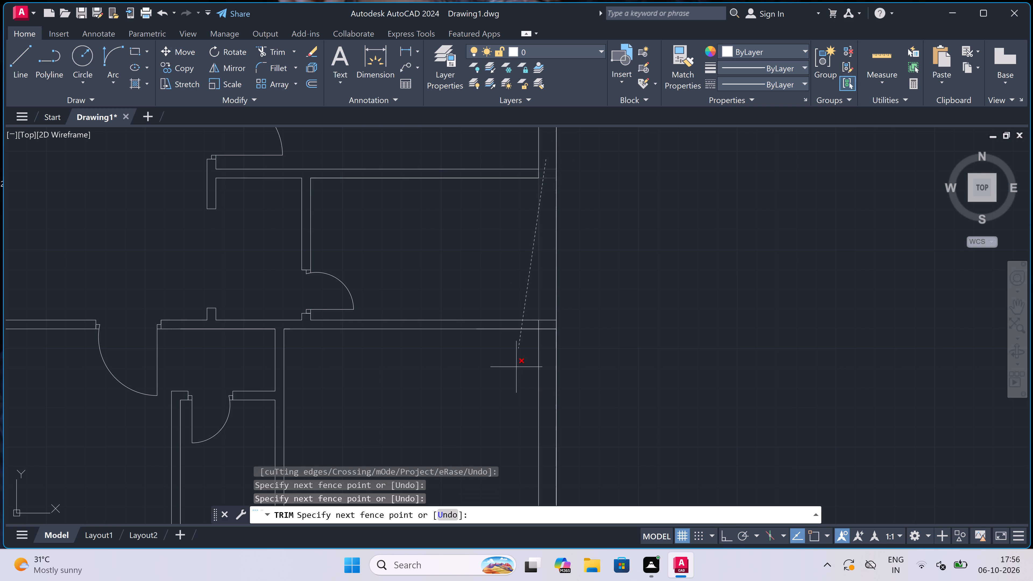
{"action": "left_click", "coordinate": [545, 374]}
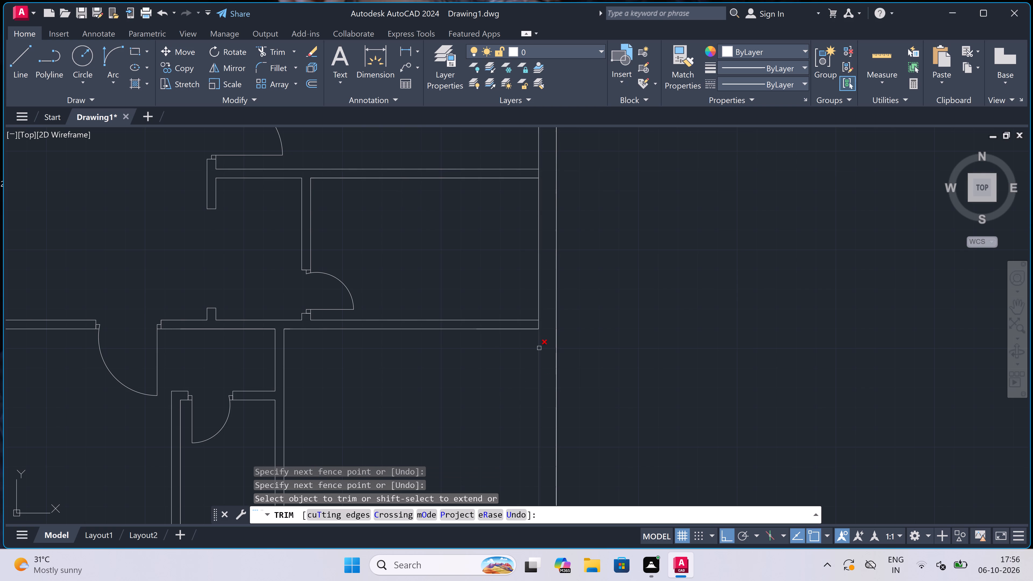
Trim the right inner wall line between the paired lines of the lower and upper partitions to open both wall junctions.
{"action": "scroll", "coordinate": [538, 343], "scroll_direction": "up", "scroll_amount": 3}
{"action": "left_click", "coordinate": [539, 264]}
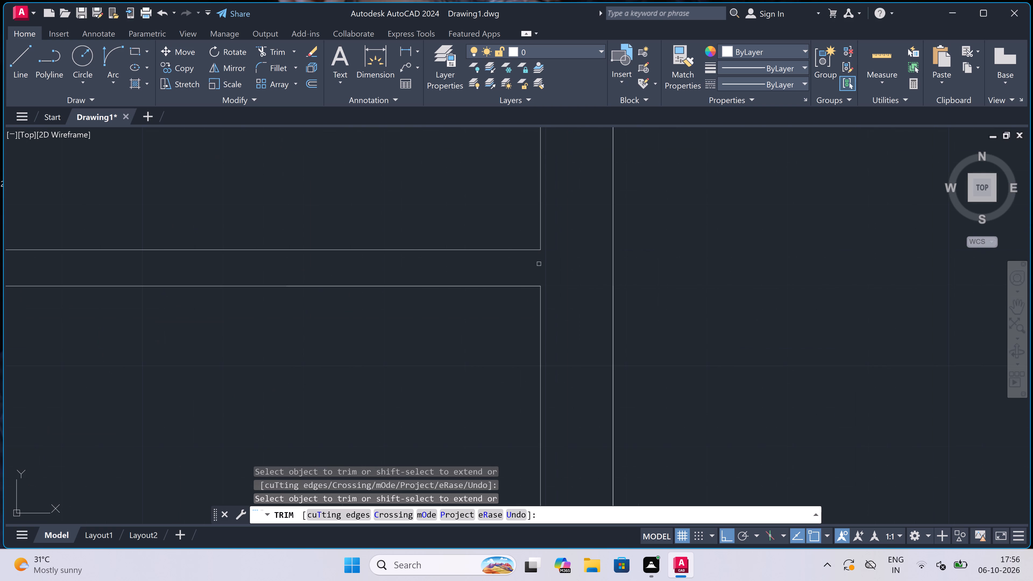
{"action": "scroll", "coordinate": [539, 264], "scroll_direction": "down", "scroll_amount": 8}
{"action": "scroll", "coordinate": [540, 253], "scroll_direction": "up", "scroll_amount": 4}
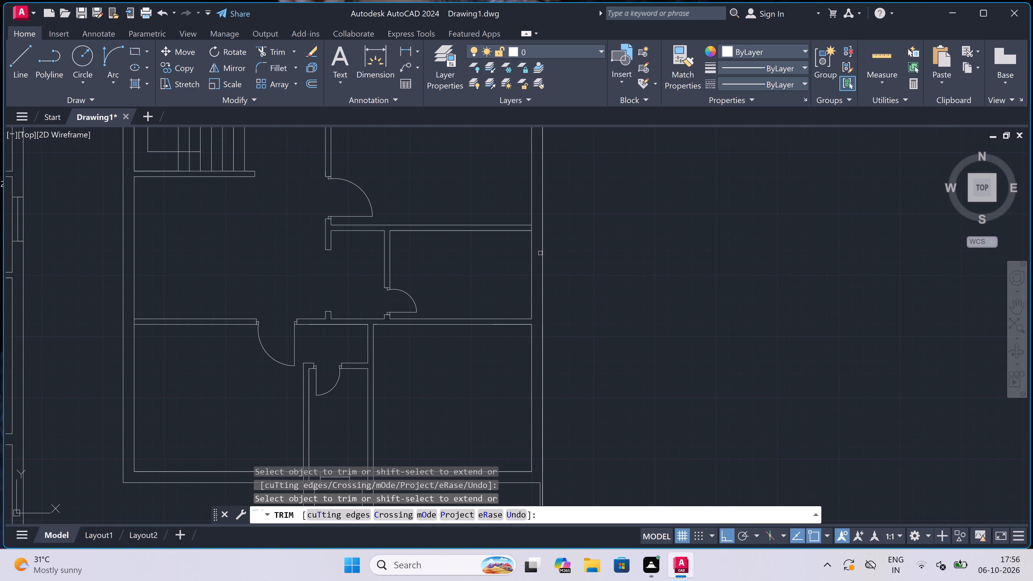
{"action": "scroll", "coordinate": [532, 207], "scroll_direction": "up", "scroll_amount": 5}
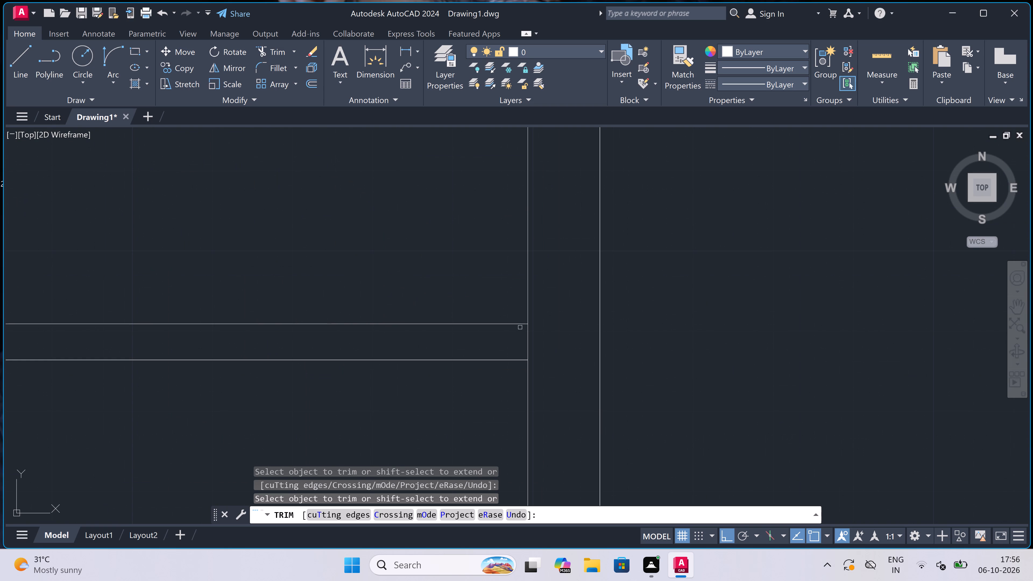
{"action": "left_click", "coordinate": [523, 340]}
{"action": "left_click", "coordinate": [542, 325]}
{"action": "scroll", "coordinate": [540, 310], "scroll_direction": "down", "scroll_amount": 6}
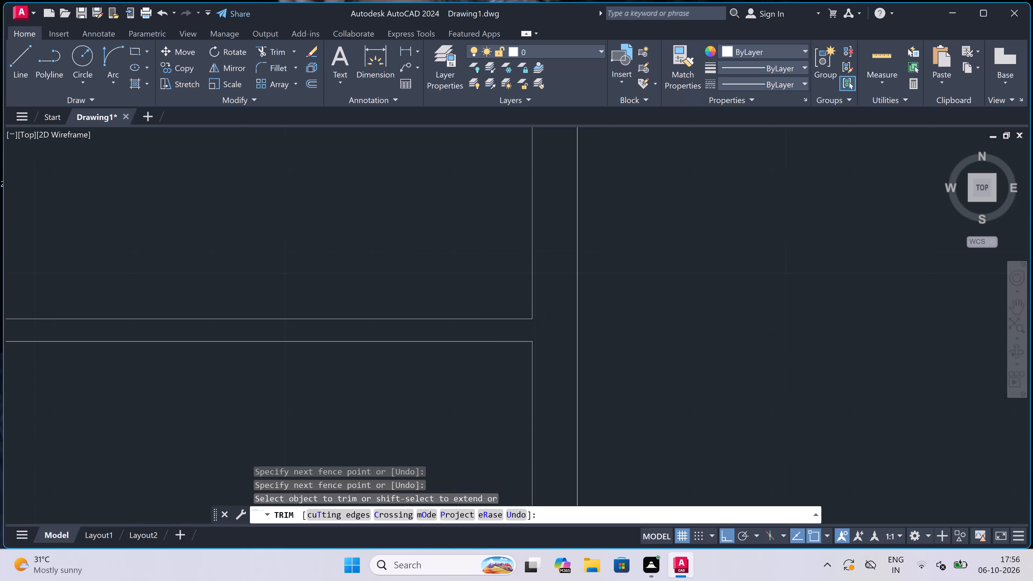
{"action": "scroll", "coordinate": [540, 310], "scroll_direction": "down", "scroll_amount": 3}
{"action": "scroll", "coordinate": [518, 305], "scroll_direction": "up", "scroll_amount": 1}
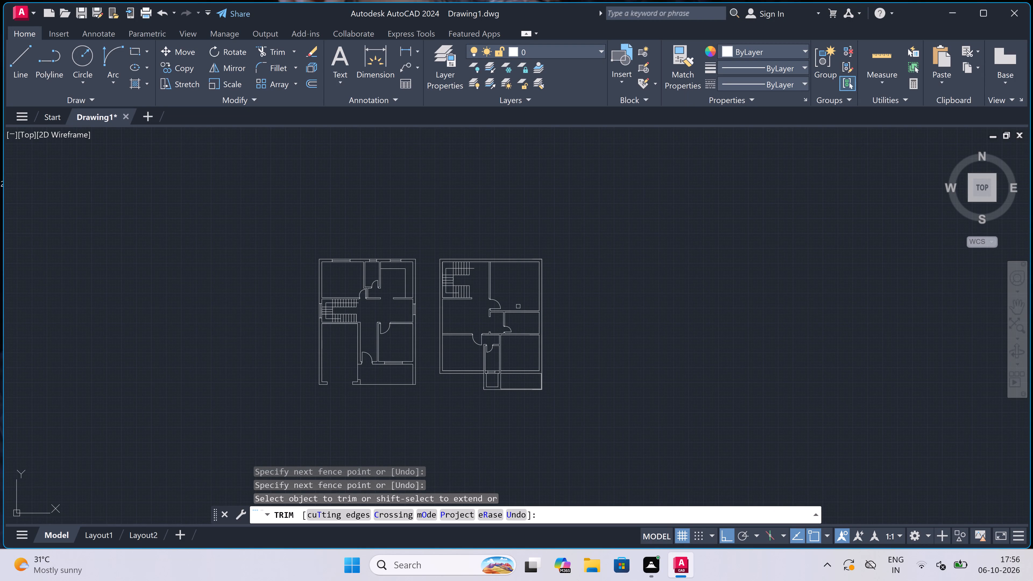
{"action": "scroll", "coordinate": [518, 305], "scroll_direction": "up", "scroll_amount": 1}
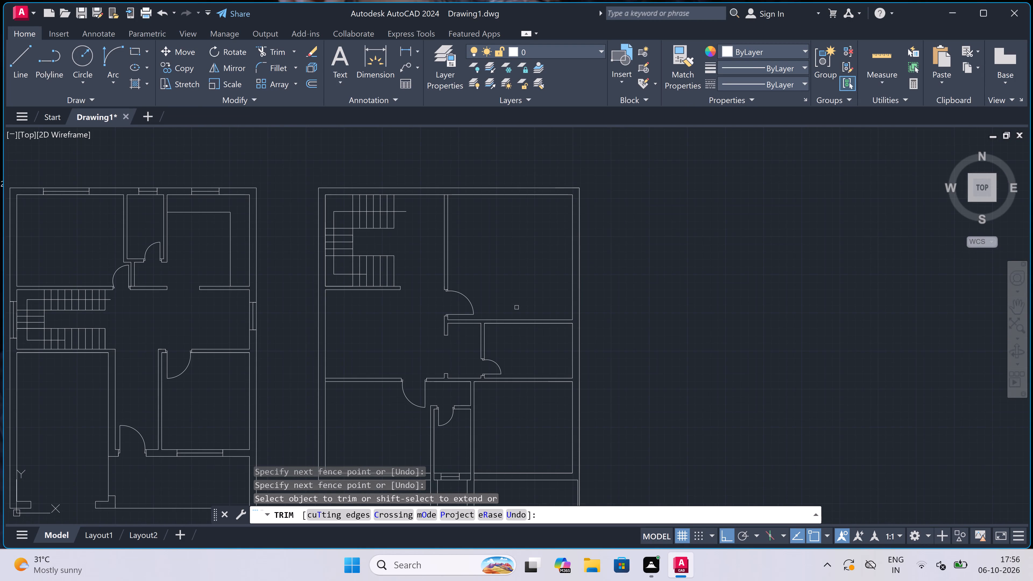
{"action": "key", "text": "Escape"}
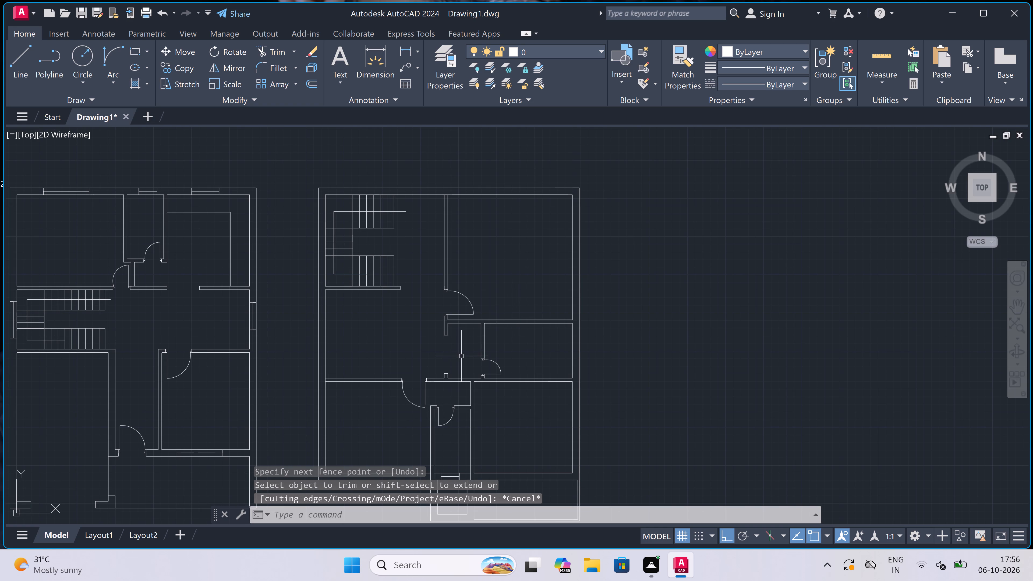
Draw a 4.5" cross wall in the middle-right room, running from 7' left of its upper-right inner corner down to the bottom wall line.
{"action": "scroll", "coordinate": [501, 350], "scroll_direction": "up", "scroll_amount": 2}
{"action": "type", "text": "l"}
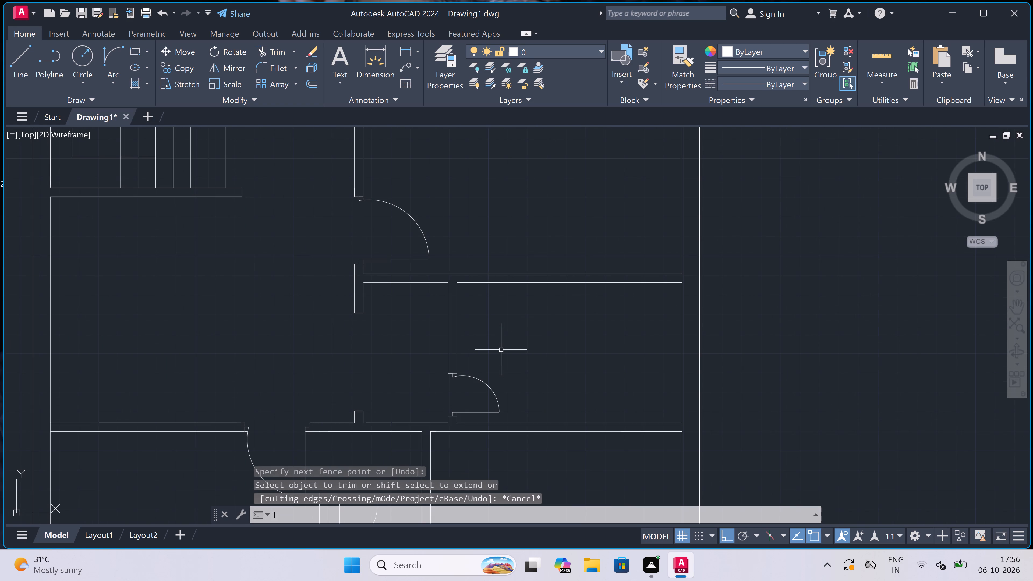
{"action": "key", "text": "space"}
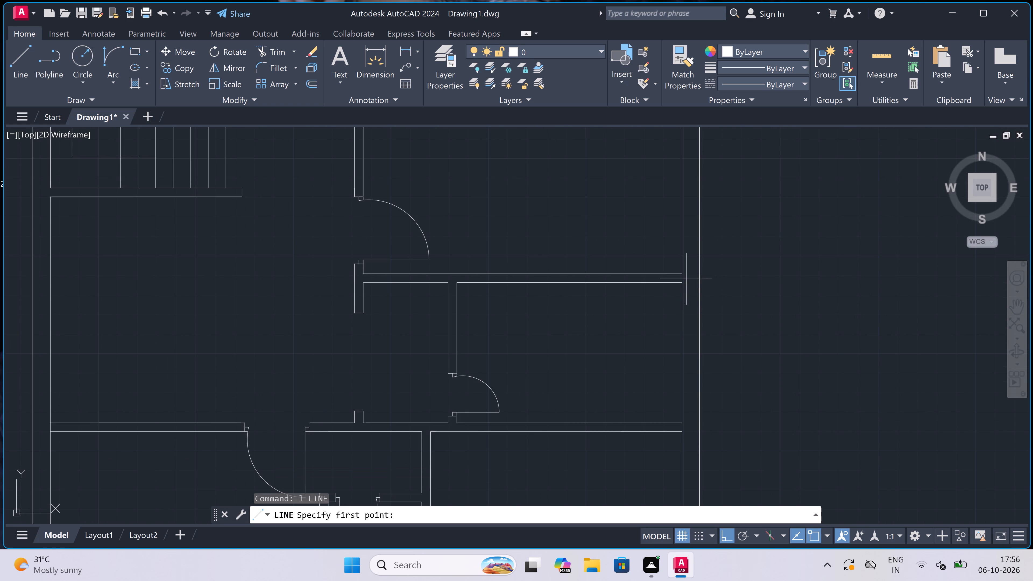
{"action": "left_click", "coordinate": [682, 279]}
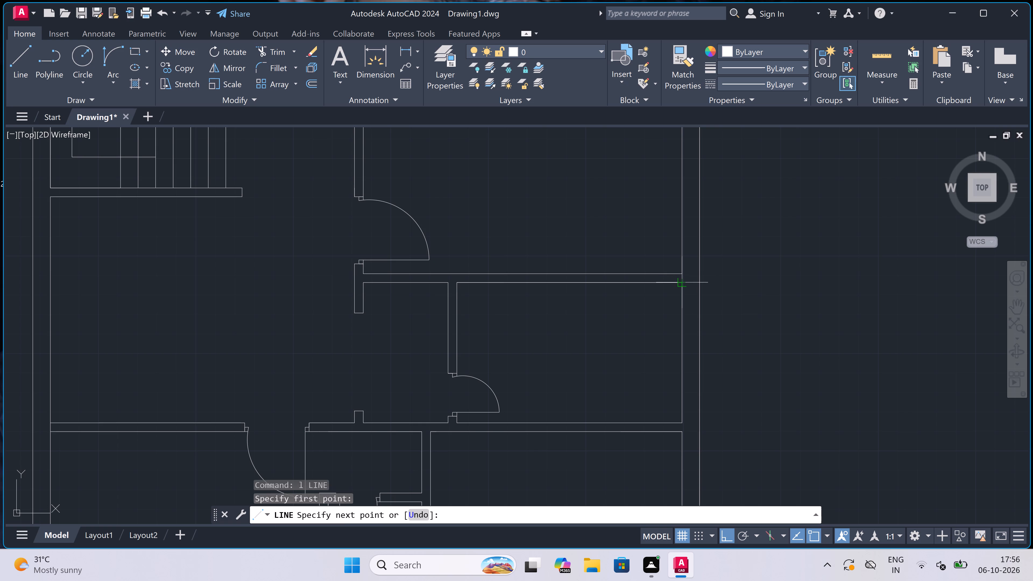
{"action": "key", "text": "7"}
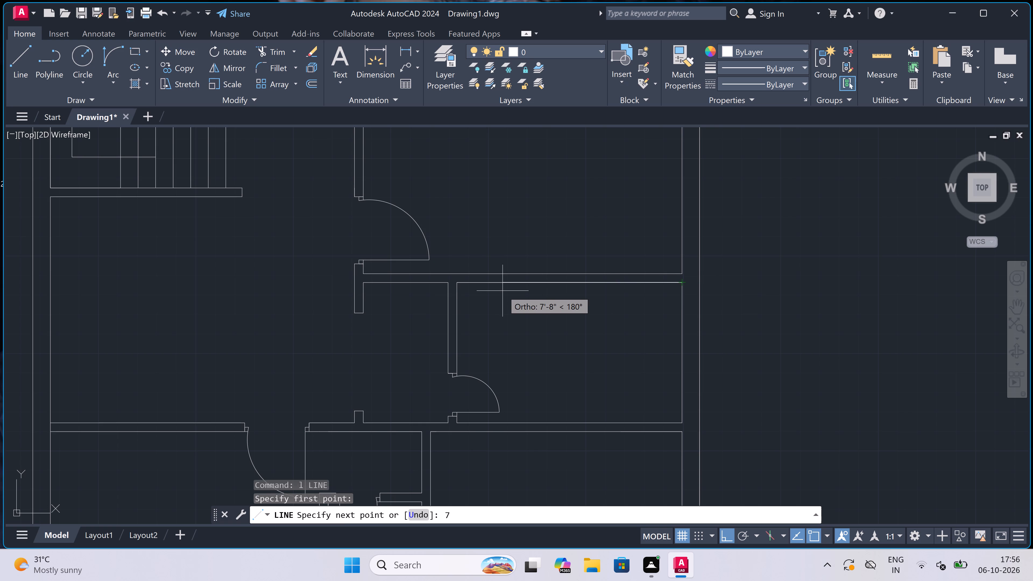
{"action": "type", "text": "'"}
{"action": "key", "text": "space"}
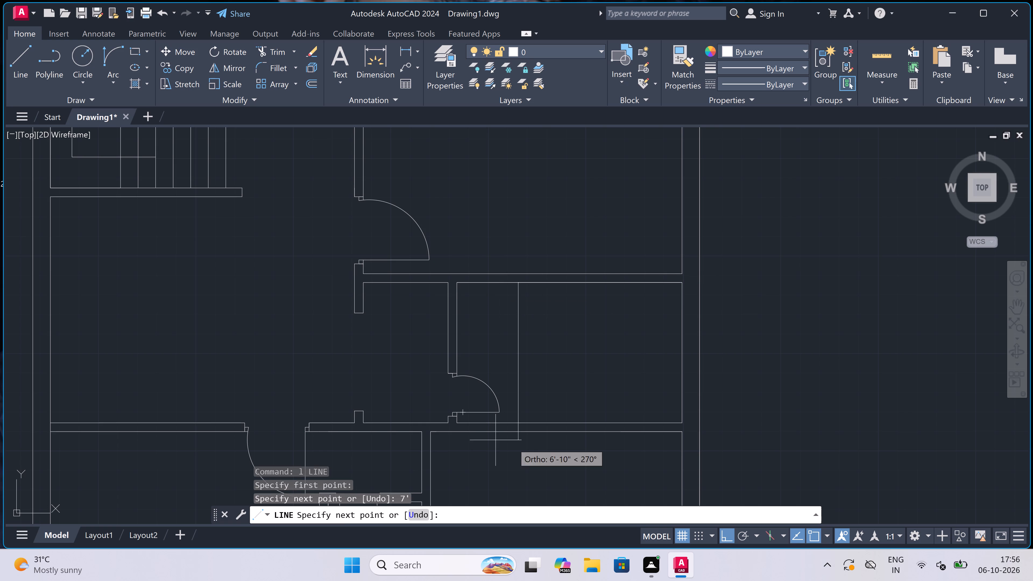
{"action": "left_click", "coordinate": [518, 421]}
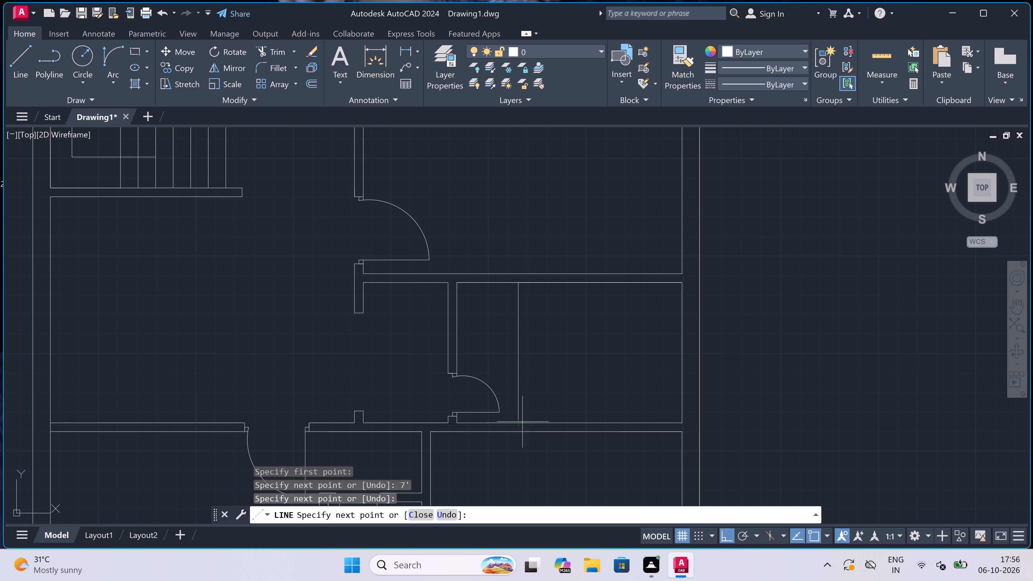
{"action": "key", "text": "4"}
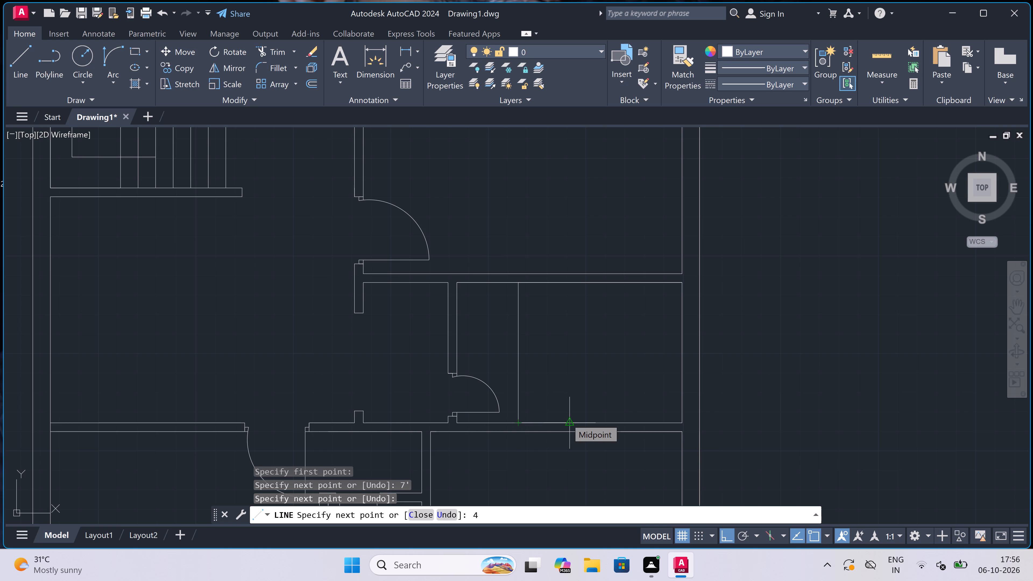
{"action": "type", "text": ".5\""}
{"action": "key", "text": "space"}
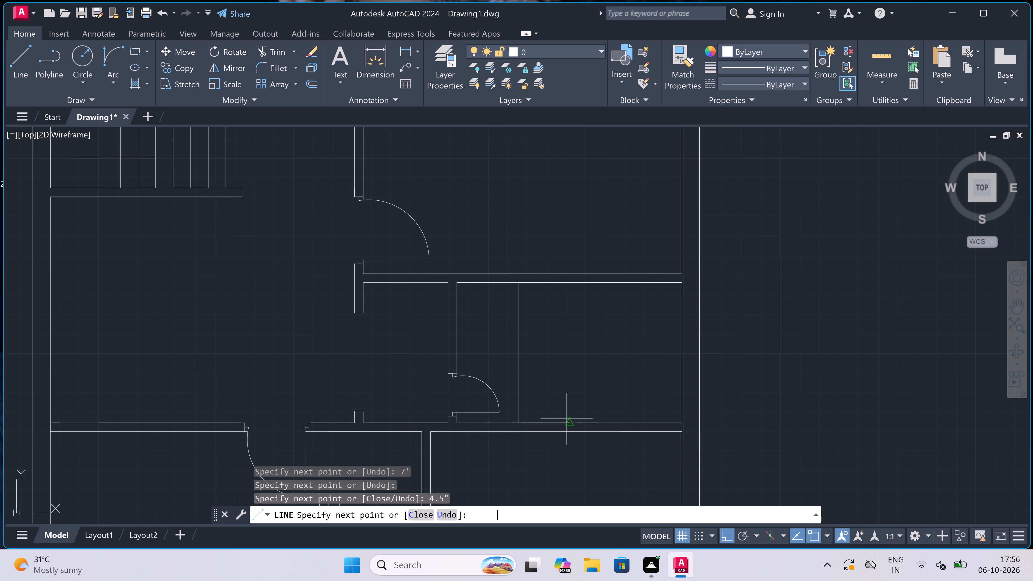
{"action": "double_click", "coordinate": [525, 286]}
{"action": "key", "text": "Escape"}
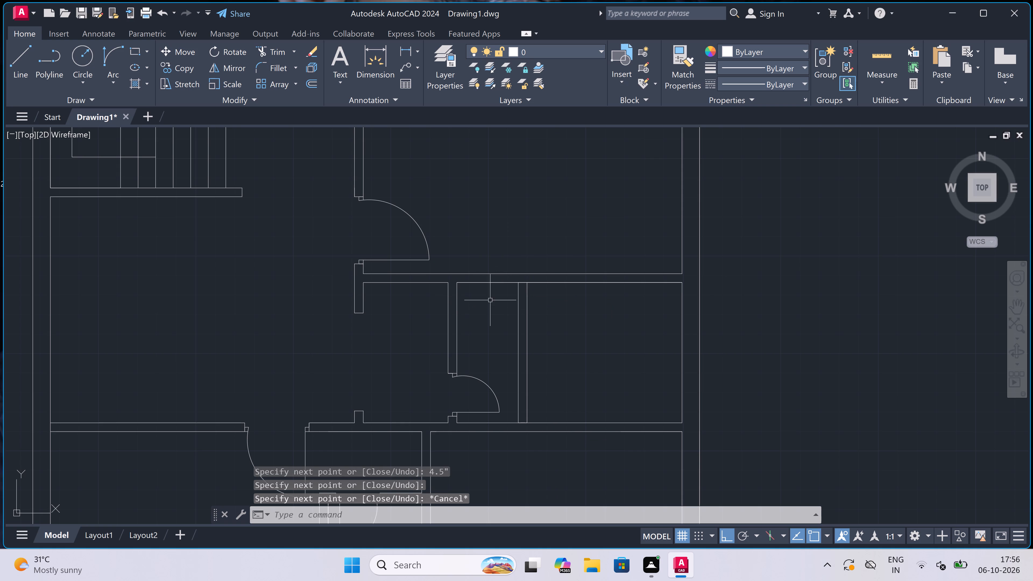
Move the middle-right room's existing left partition with its door onto the new 4.5" wall, matching their top-right corners.
{"action": "left_click", "coordinate": [502, 291]}
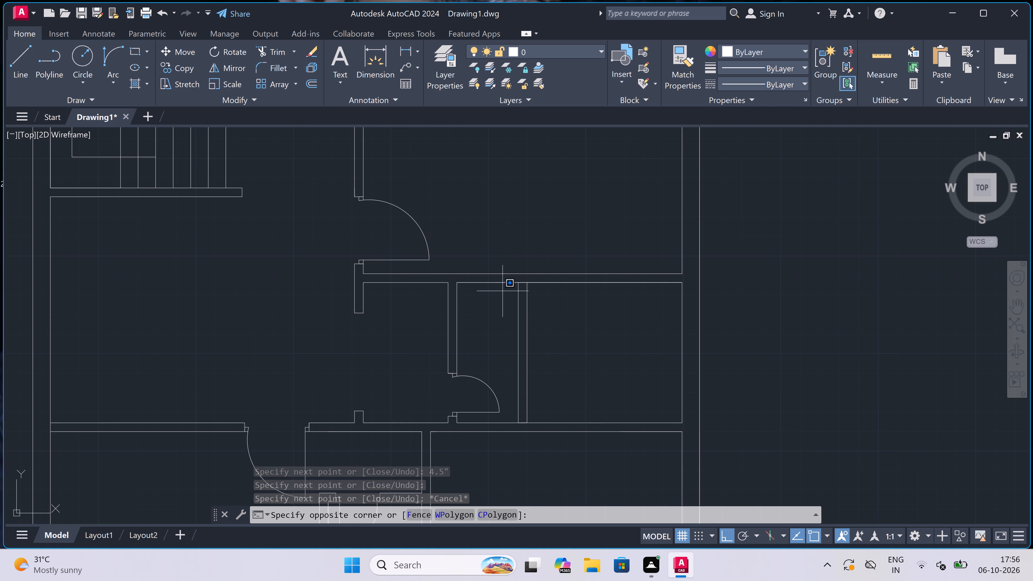
{"action": "double_click", "coordinate": [412, 418]}
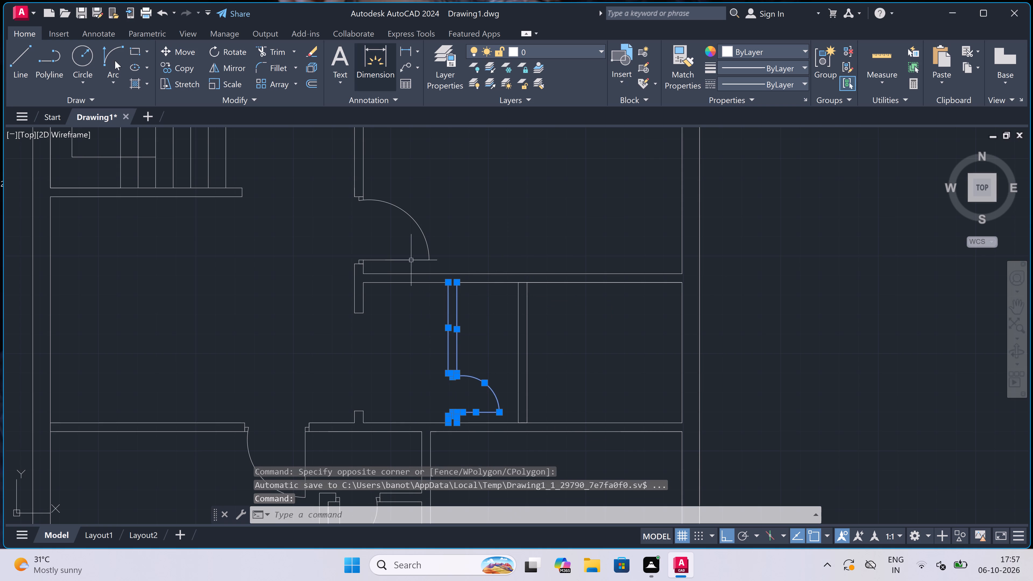
{"action": "double_click", "coordinate": [182, 52]}
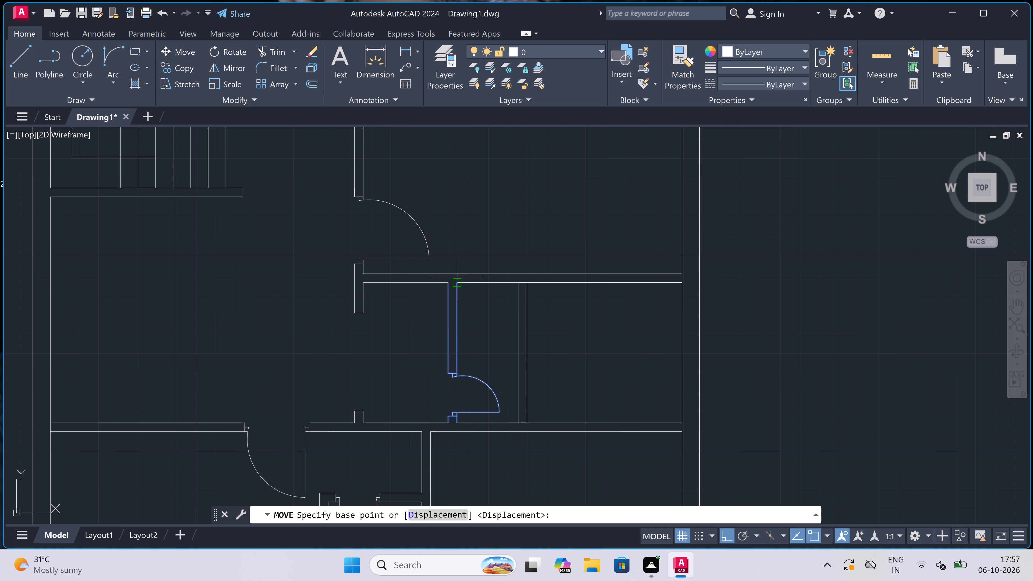
{"action": "left_click_drag", "start_coordinate": [455, 280], "coordinate": [458, 281]}
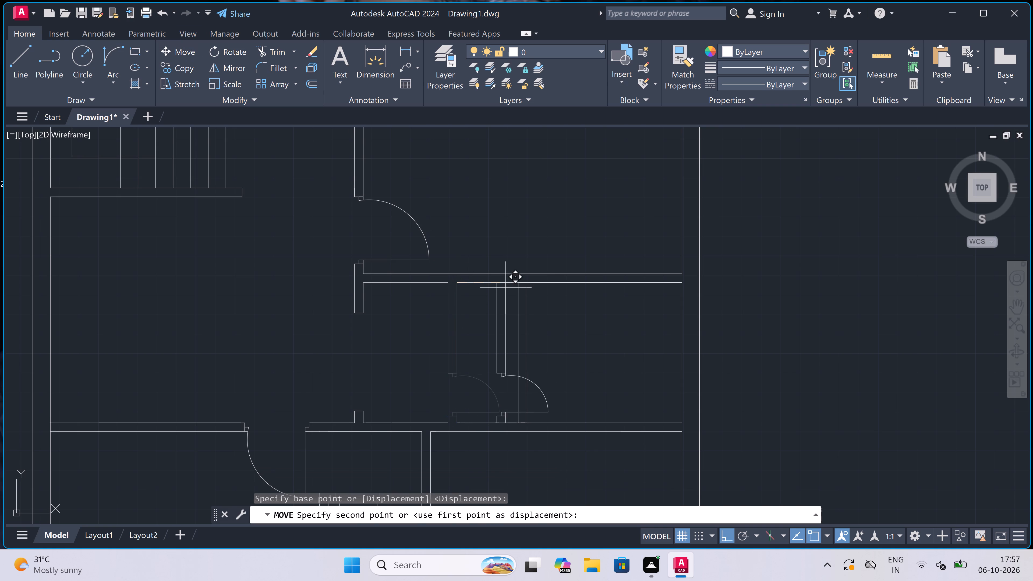
{"action": "scroll", "coordinate": [511, 281], "scroll_direction": "up", "scroll_amount": 5}
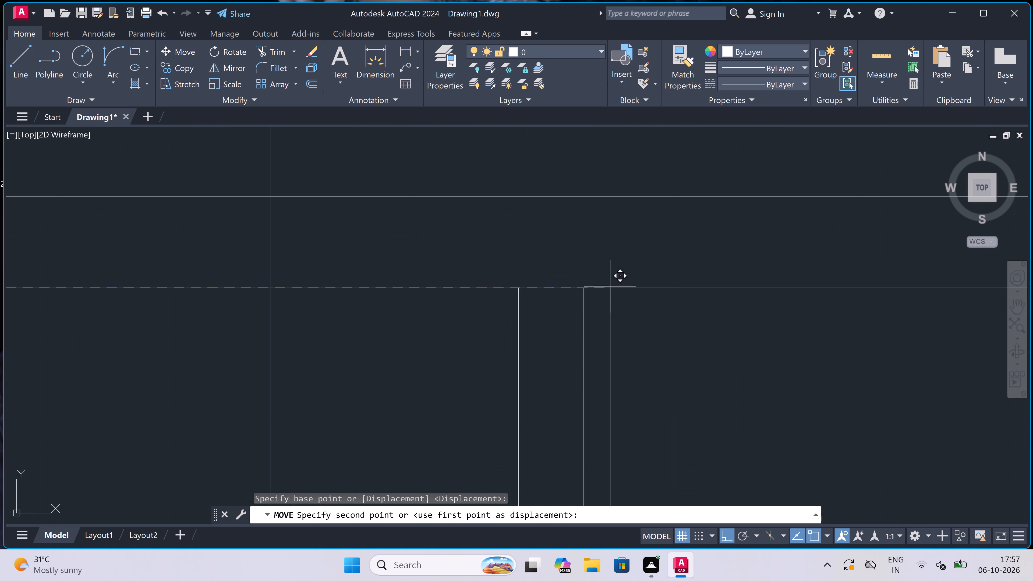
{"action": "double_click", "coordinate": [672, 287]}
{"action": "scroll", "coordinate": [444, 224], "scroll_direction": "down", "scroll_amount": 6}
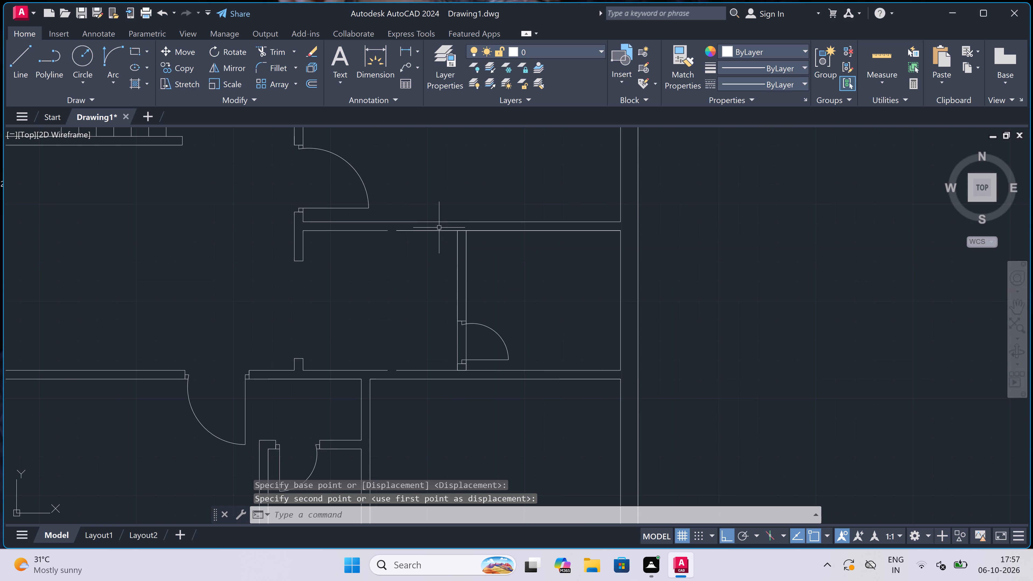
Extend the middle-right room's upper and lower wall lines across the gaps left at the partition's former location.
{"action": "scroll", "coordinate": [409, 250], "scroll_direction": "up", "scroll_amount": 1}
{"action": "type", "text": "ex"}
{"action": "key", "text": "space"}
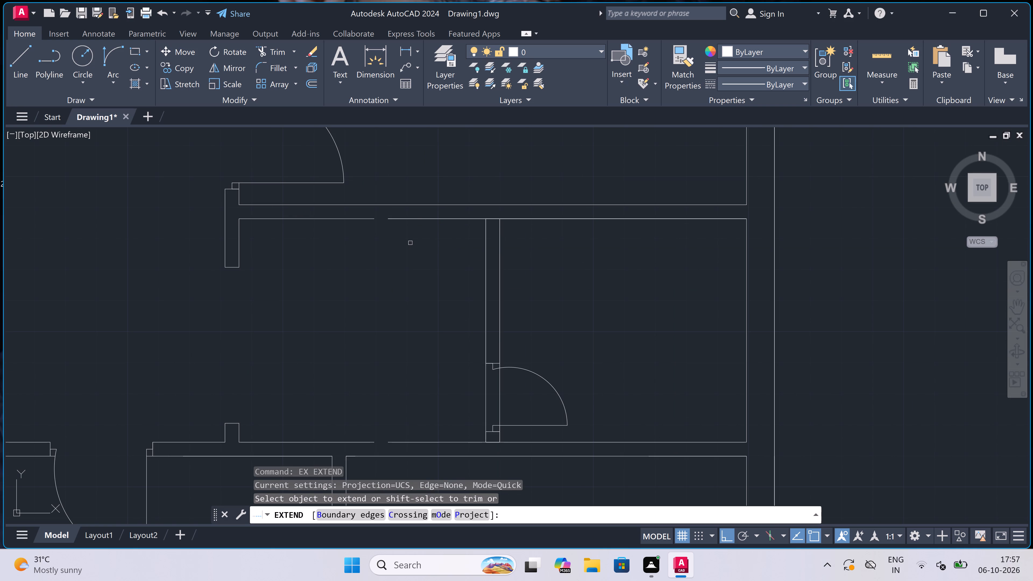
{"action": "left_click", "coordinate": [412, 215]}
{"action": "left_click", "coordinate": [387, 341]}
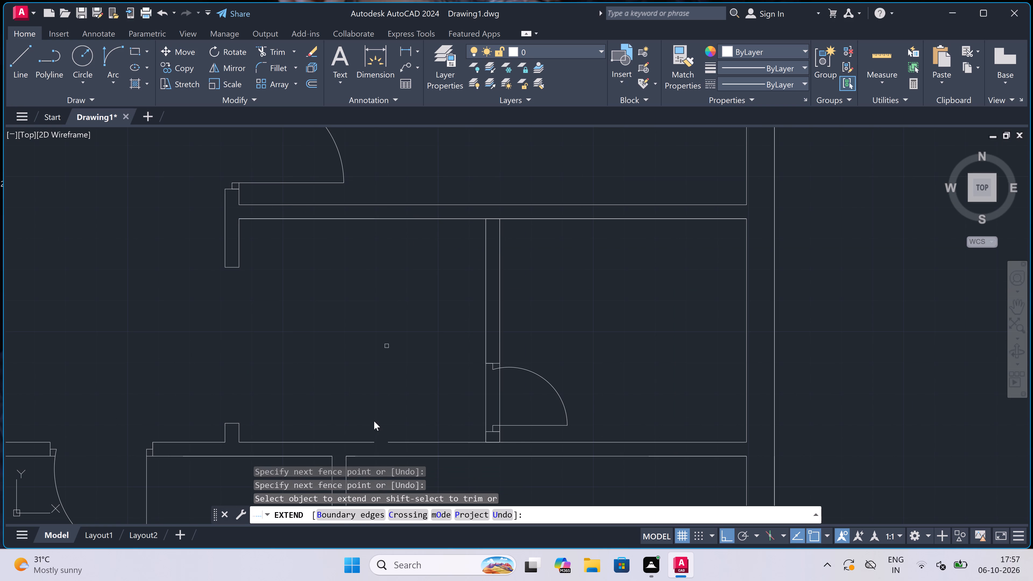
{"action": "left_click", "coordinate": [355, 443]}
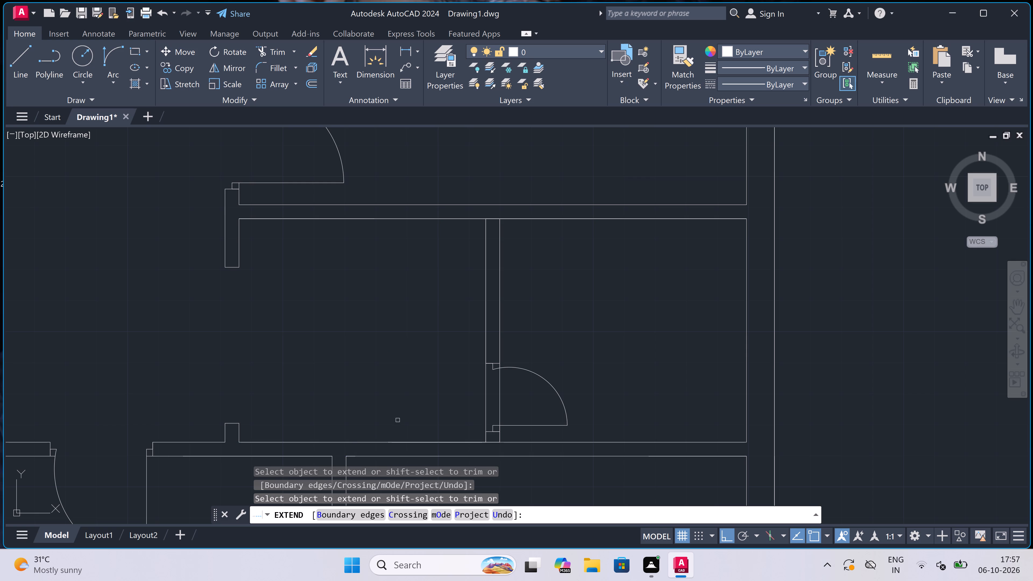
{"action": "key", "text": "Escape"}
Trim both lines of the relocated 4.5" partition across its door opening.
{"action": "type", "text": "tr"}
{"action": "key", "text": "space"}
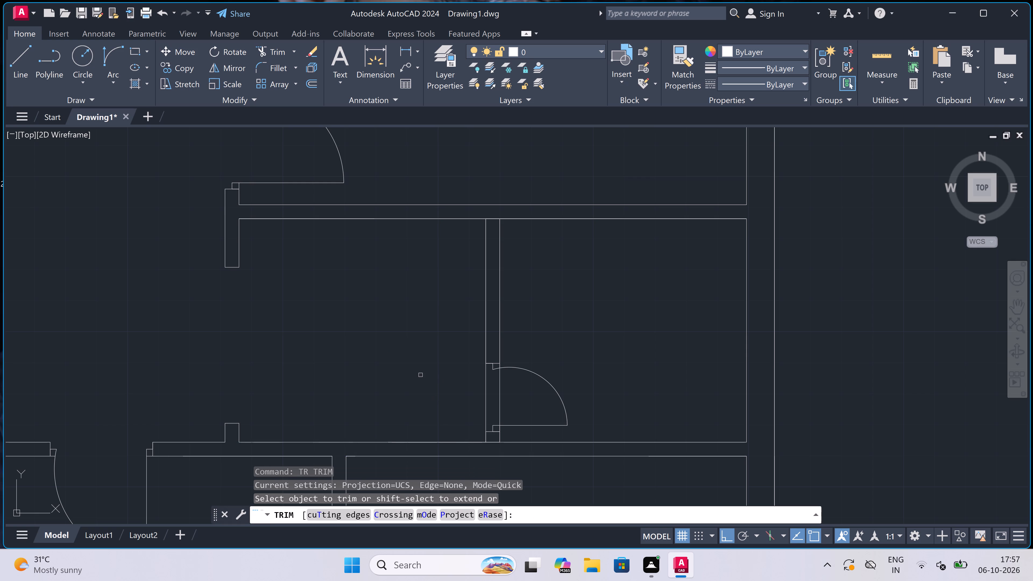
{"action": "left_click", "coordinate": [519, 394]}
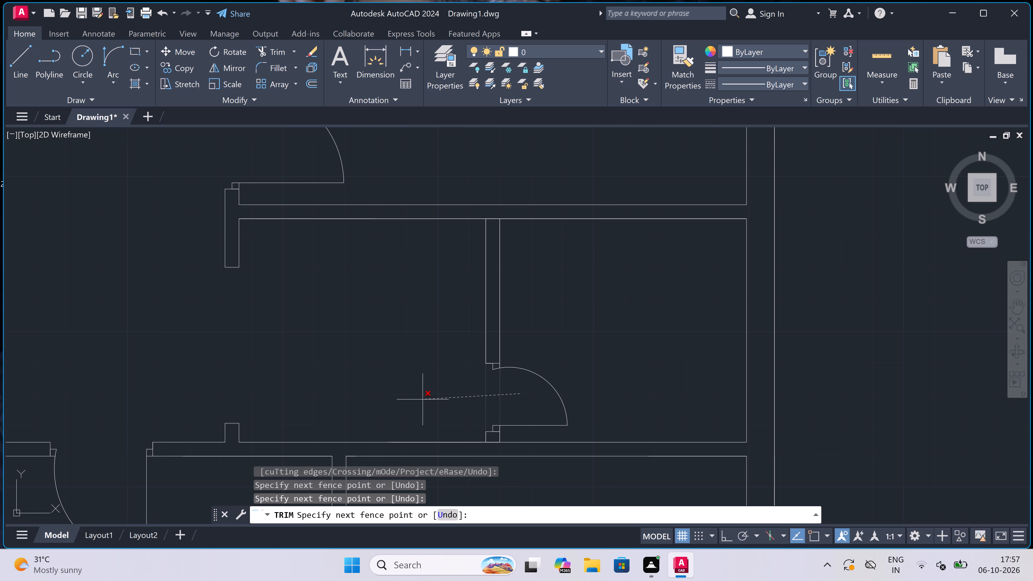
{"action": "left_click", "coordinate": [422, 399]}
Trim the room's upper and lower wall lines between the relocated partition's two faces to open both junctions.
{"action": "scroll", "coordinate": [520, 173], "scroll_direction": "up", "scroll_amount": 1}
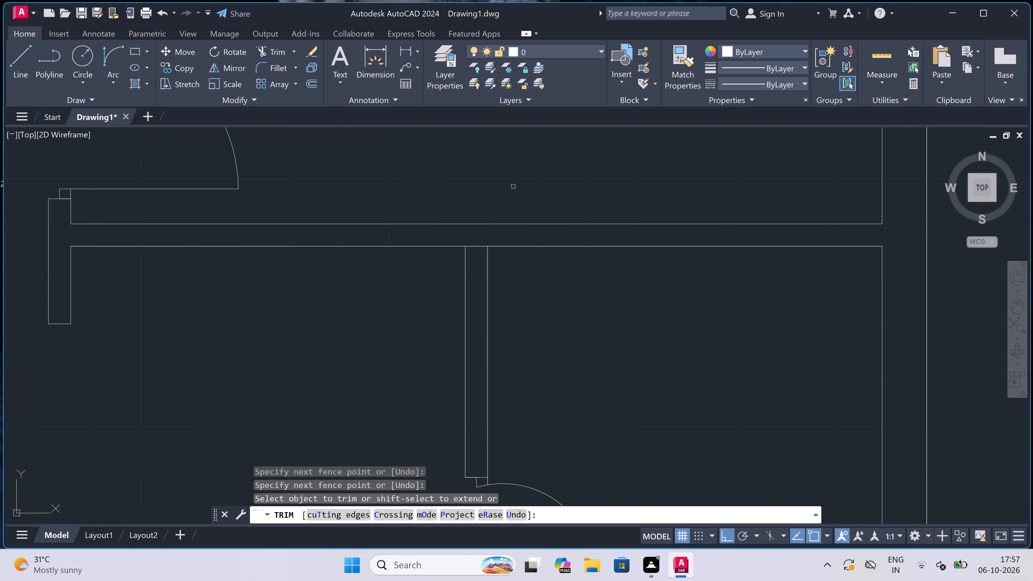
{"action": "triple_click", "coordinate": [476, 246]}
{"action": "triple_click", "coordinate": [476, 247]}
{"action": "scroll", "coordinate": [476, 247], "scroll_direction": "down", "scroll_amount": 2}
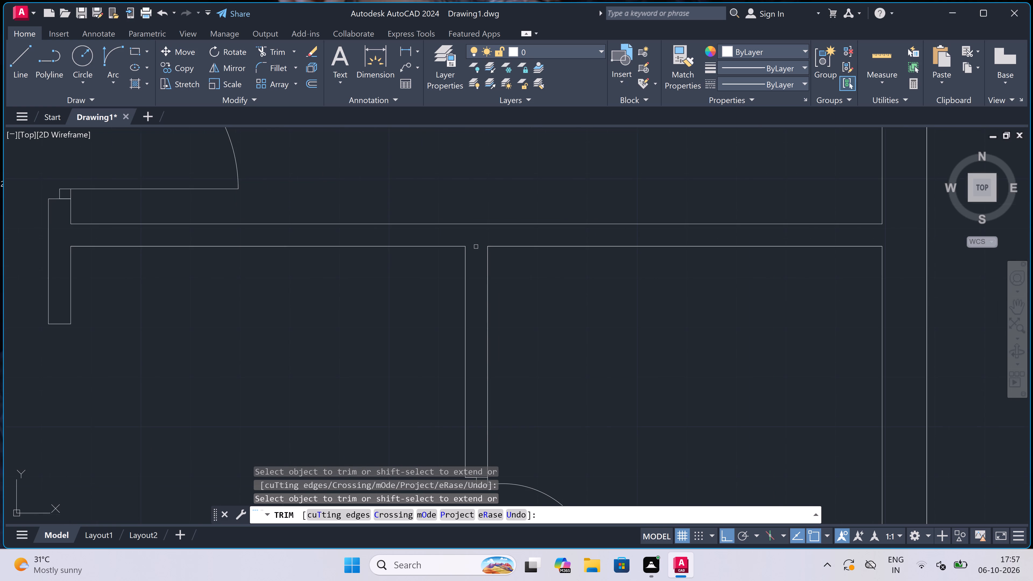
{"action": "scroll", "coordinate": [476, 247], "scroll_direction": "down", "scroll_amount": 3}
{"action": "scroll", "coordinate": [471, 302], "scroll_direction": "up", "scroll_amount": 2}
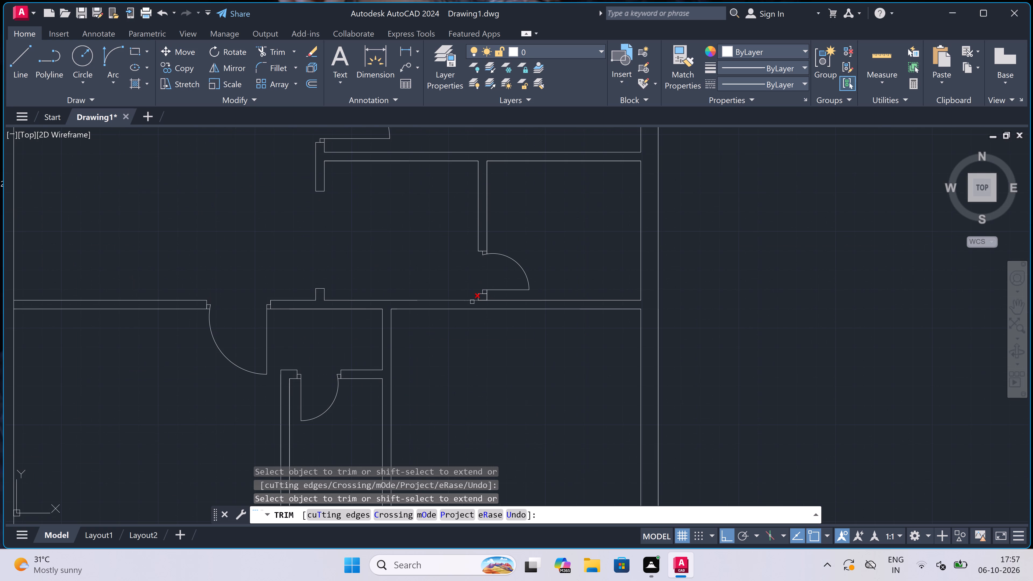
{"action": "scroll", "coordinate": [486, 301], "scroll_direction": "up", "scroll_amount": 4}
{"action": "left_click", "coordinate": [472, 289]}
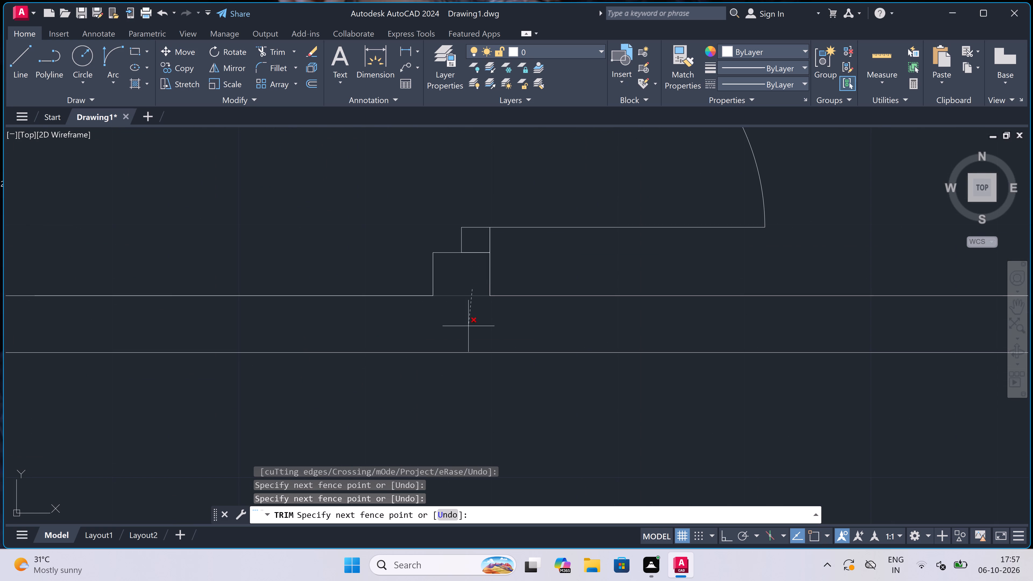
{"action": "left_click", "coordinate": [468, 327]}
{"action": "scroll", "coordinate": [459, 316], "scroll_direction": "down", "scroll_amount": 3}
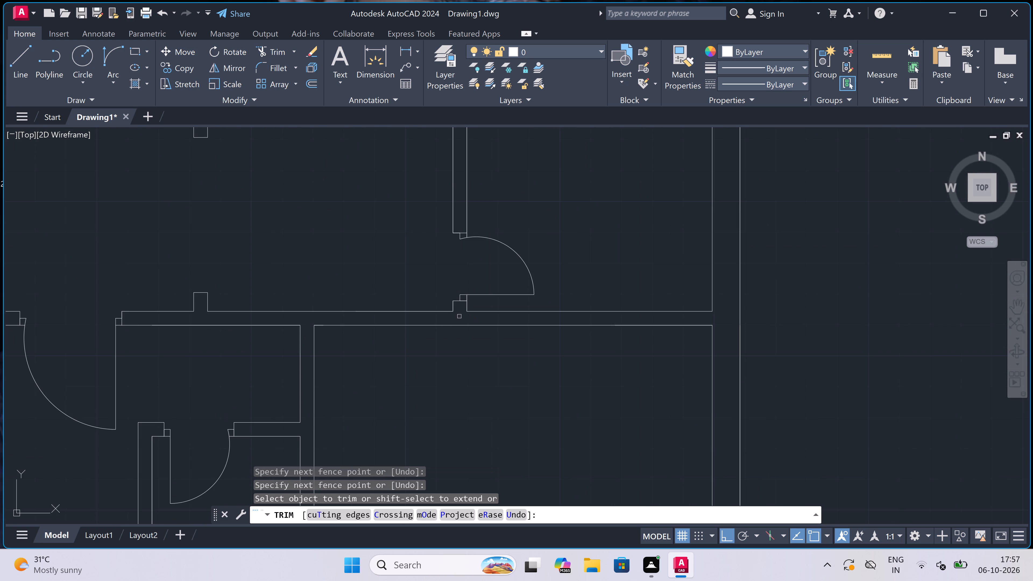
{"action": "scroll", "coordinate": [428, 288], "scroll_direction": "up", "scroll_amount": 2}
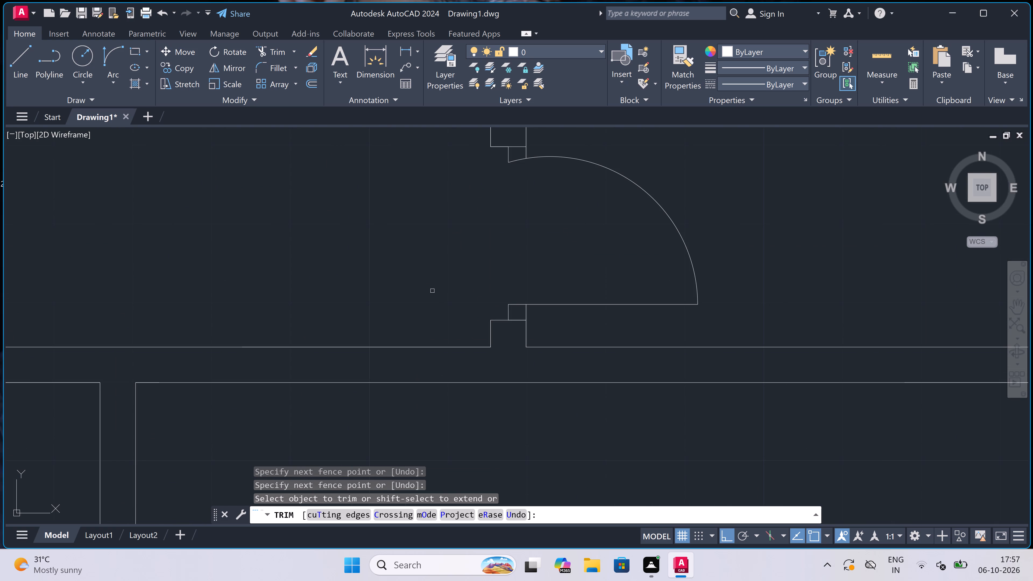
{"action": "key", "text": "Escape"}
Extend the door stub's left line down to the lower wall line and the lower partition's right line up to the upper wall line.
{"action": "key", "text": "e"}
{"action": "type", "text": "x"}
{"action": "key", "text": "space"}
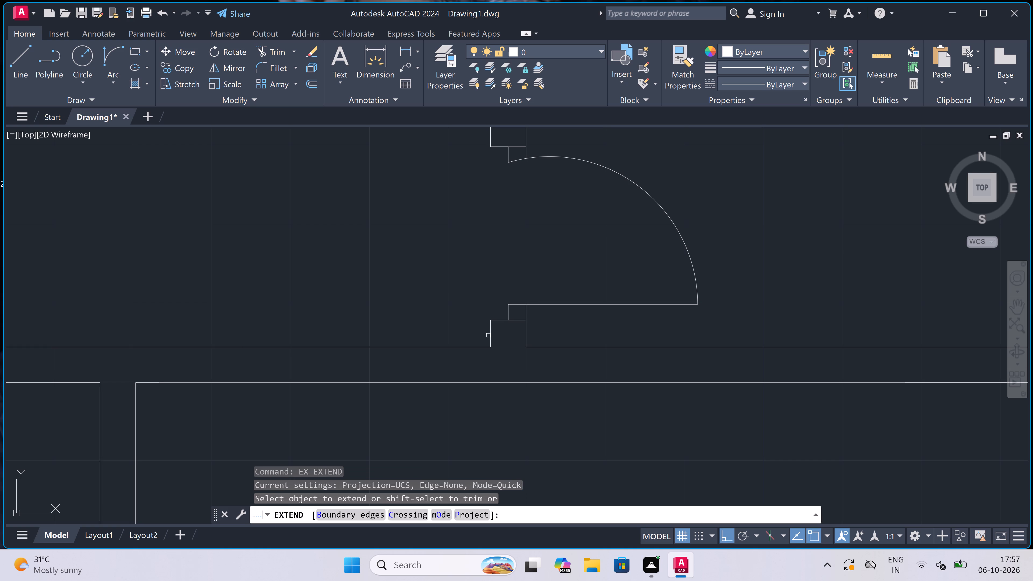
{"action": "left_click", "coordinate": [491, 348]}
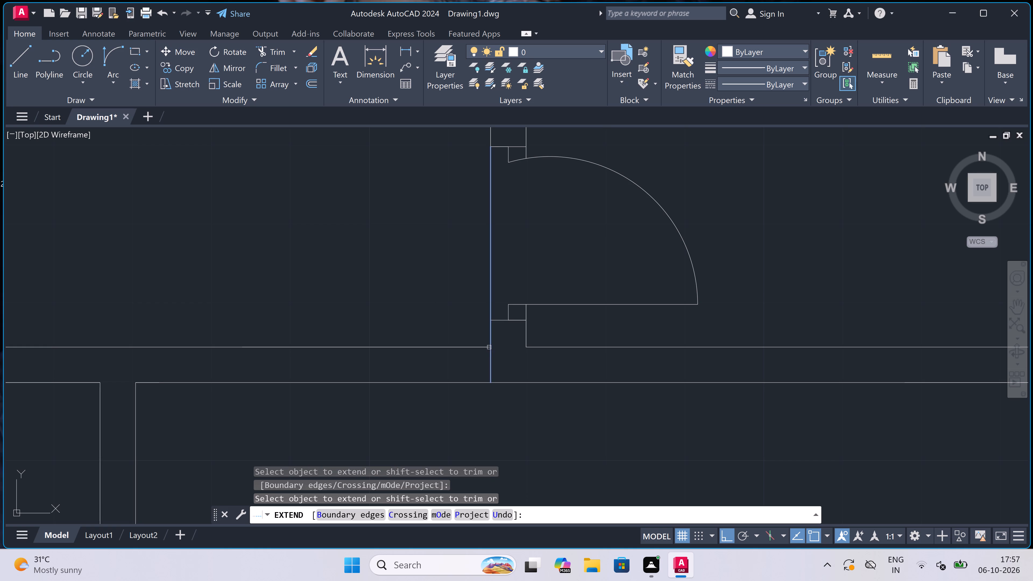
{"action": "left_click", "coordinate": [125, 426]}
{"action": "double_click", "coordinate": [219, 428]}
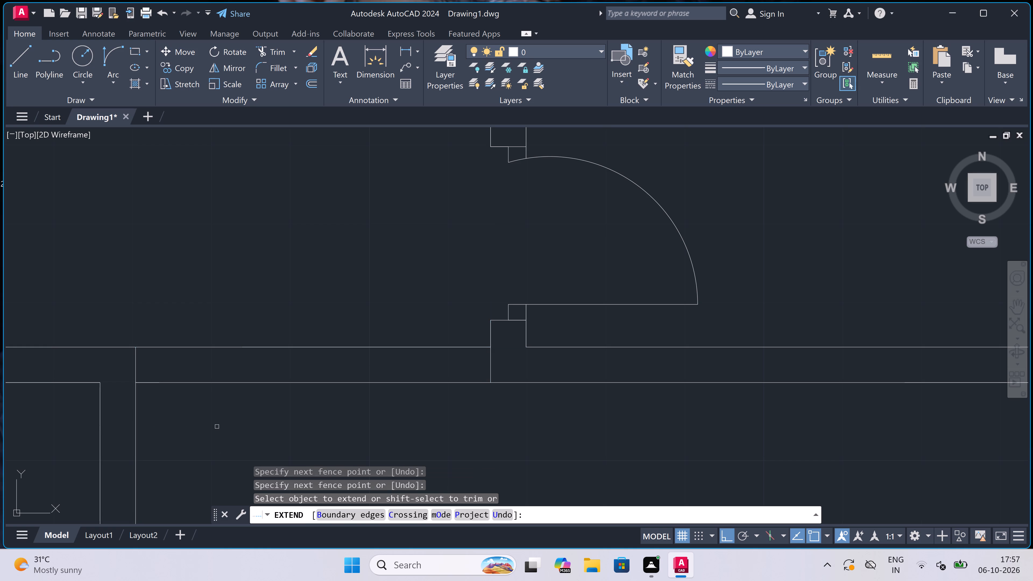
{"action": "key", "text": "Escape"}
Trim both horizontal wall lines between the lower partition's right face and the door stub to open a passage, including the leftover stub line.
{"action": "type", "text": "tr"}
{"action": "key", "text": "space"}
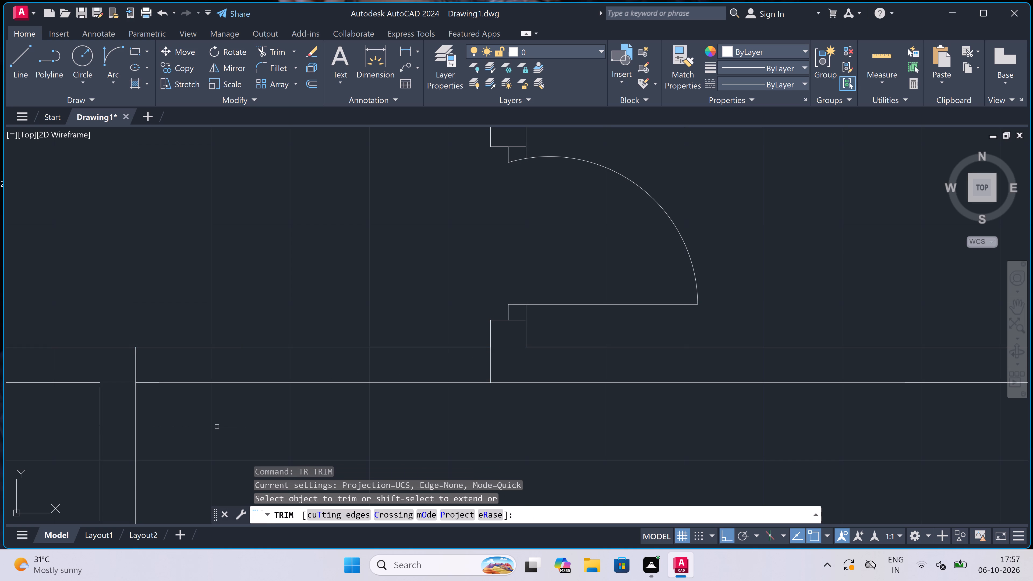
{"action": "left_click", "coordinate": [220, 425]}
{"action": "left_click", "coordinate": [252, 232]}
{"action": "left_click", "coordinate": [324, 252]}
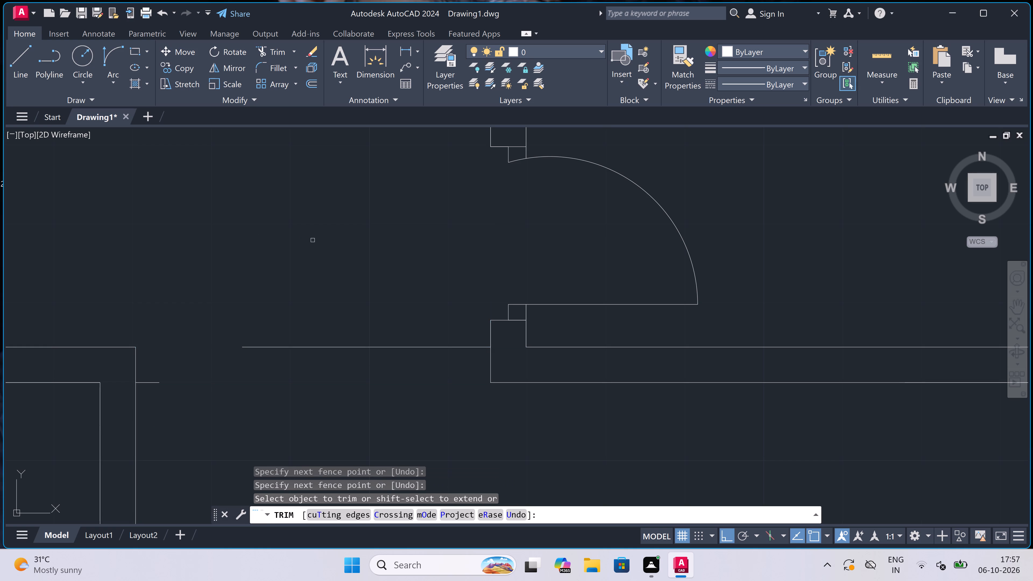
{"action": "double_click", "coordinate": [403, 399]}
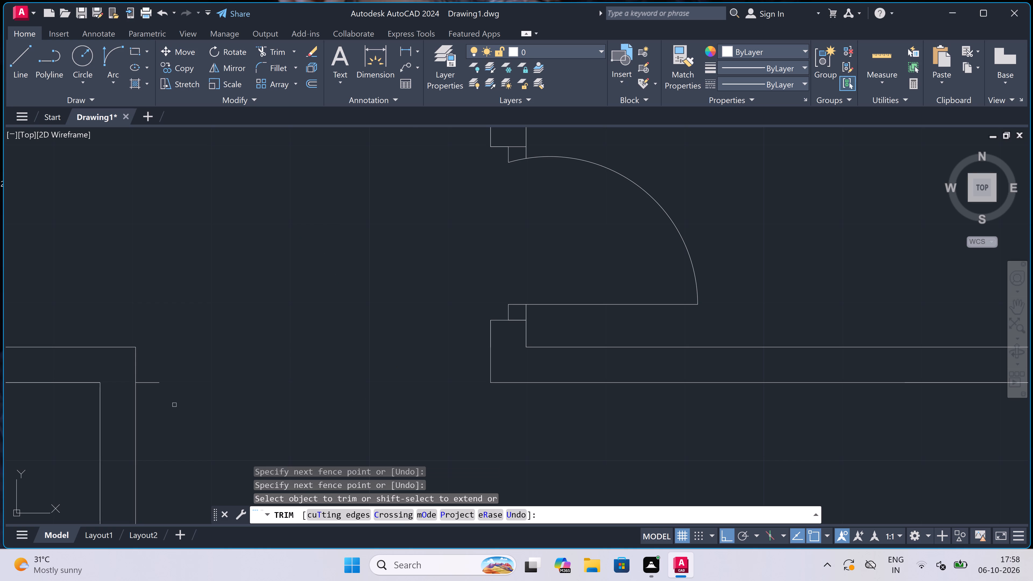
{"action": "left_click", "coordinate": [154, 400]}
{"action": "double_click", "coordinate": [155, 342]}
{"action": "scroll", "coordinate": [274, 351], "scroll_direction": "down", "scroll_amount": 9}
{"action": "scroll", "coordinate": [228, 346], "scroll_direction": "up", "scroll_amount": 5}
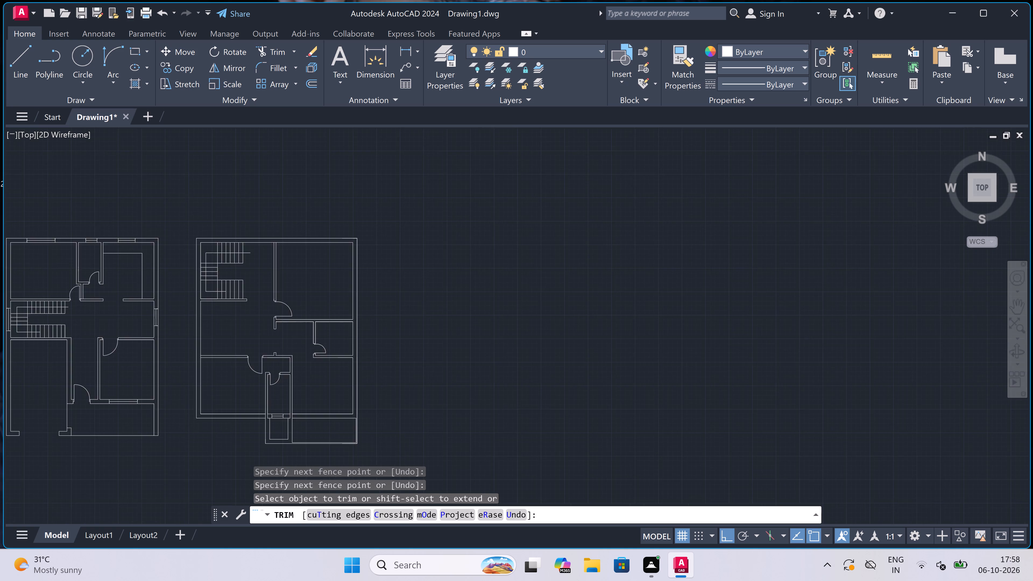
{"action": "key", "text": "Escape"}
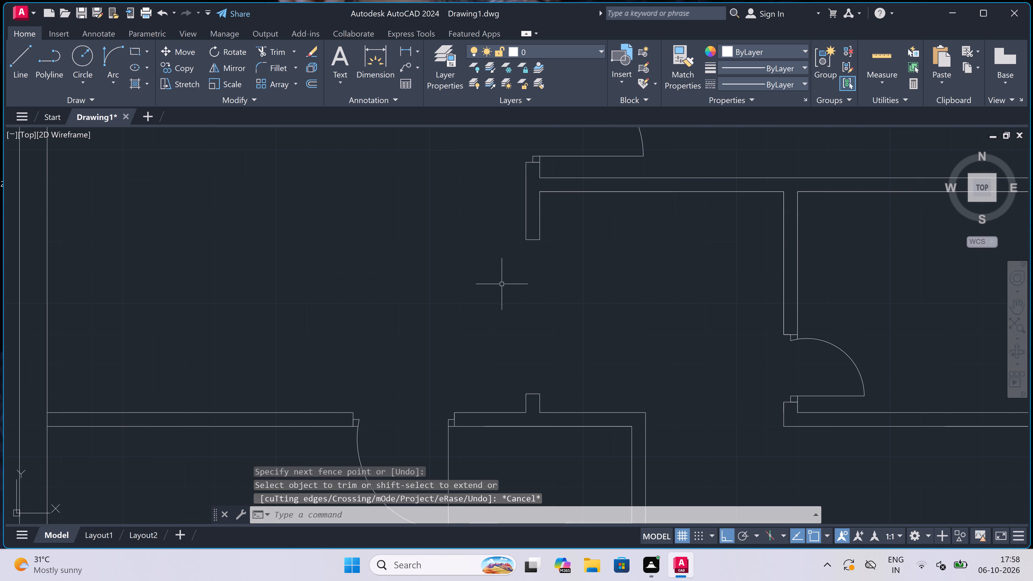
Draw a 2" line upward from the midpoint of the lower wall stub's end, at the opening left of the middle-right room.
{"action": "type", "text": "l"}
{"action": "key", "text": "space"}
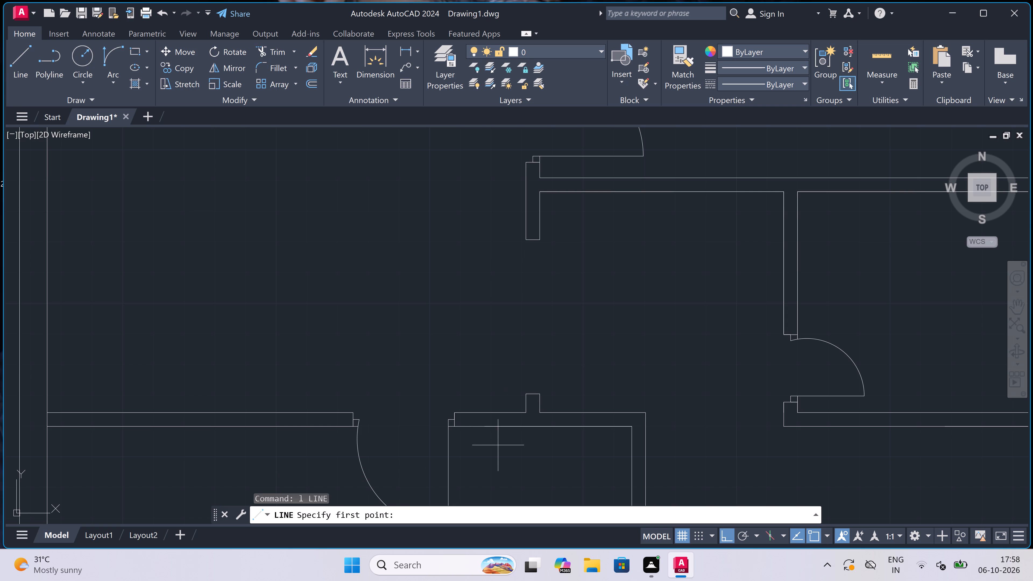
{"action": "left_click", "coordinate": [530, 394]}
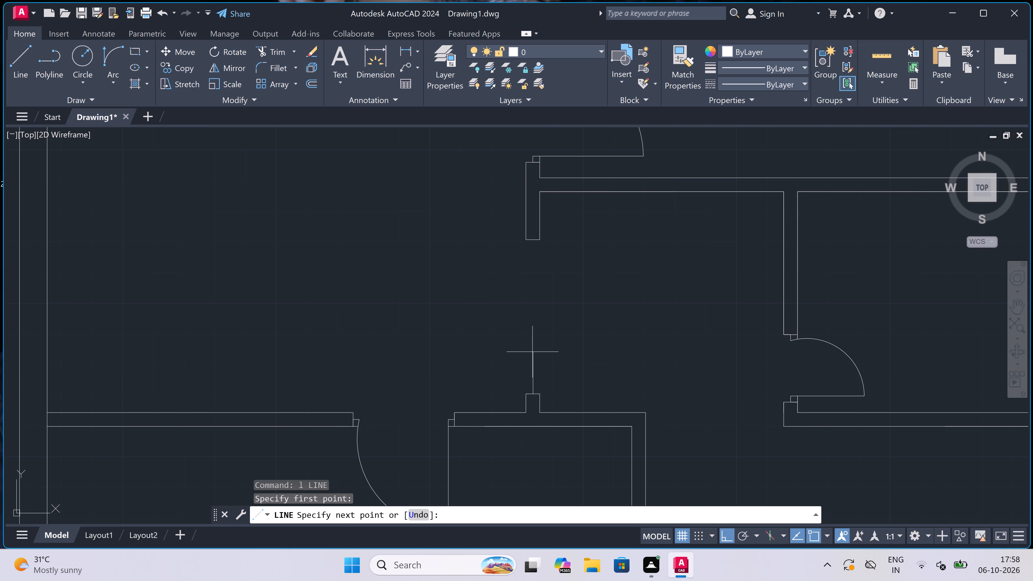
{"action": "key", "text": "2"}
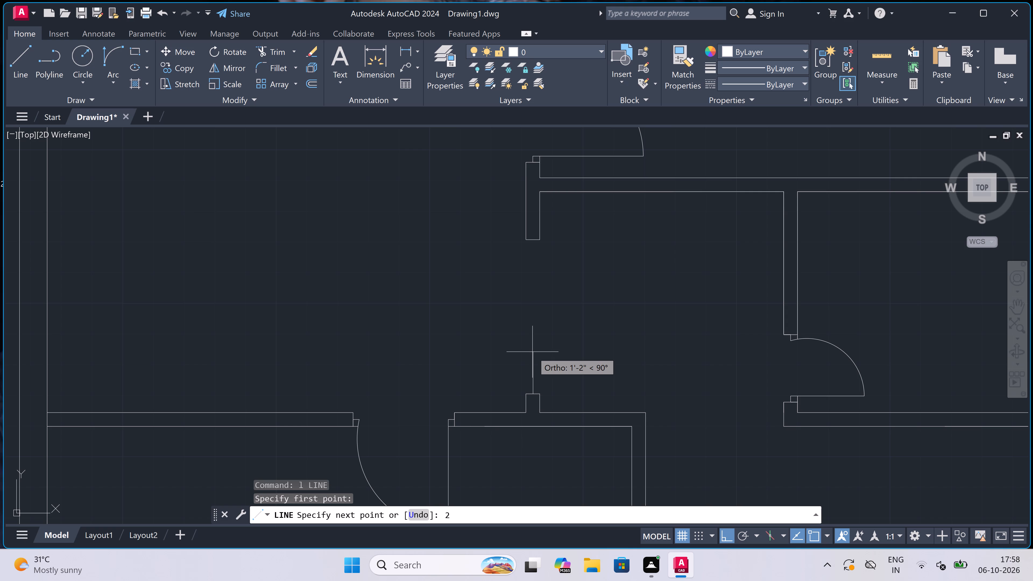
{"action": "type", "text": "\""}
{"action": "key", "text": "space"}
{"action": "key", "text": "Escape"}
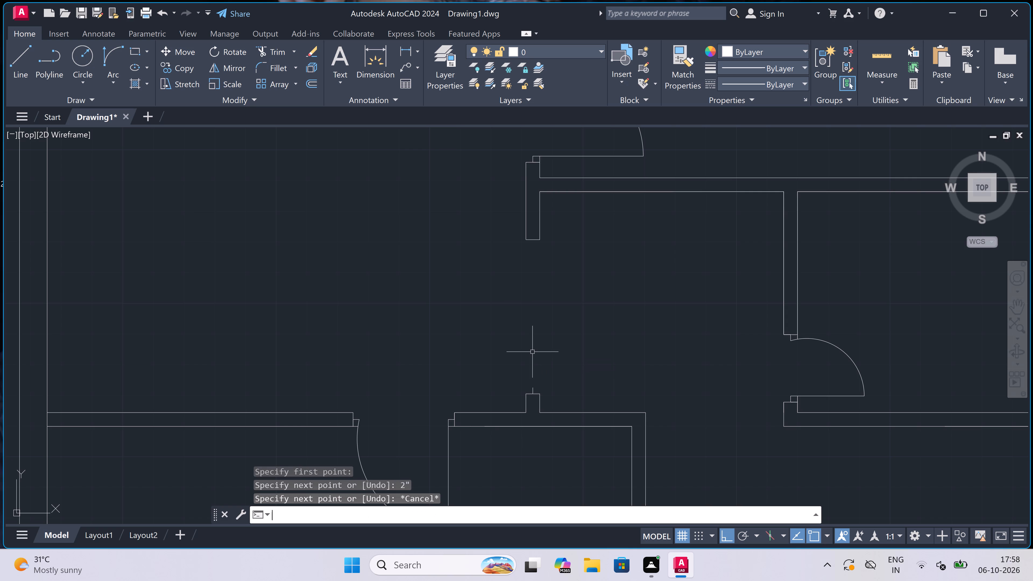
Lengthen the upper wall stub opposite downward by about 1'-1" at 4.5" width and trim away its former end line.
{"action": "type", "text": "l"}
{"action": "key", "text": "space"}
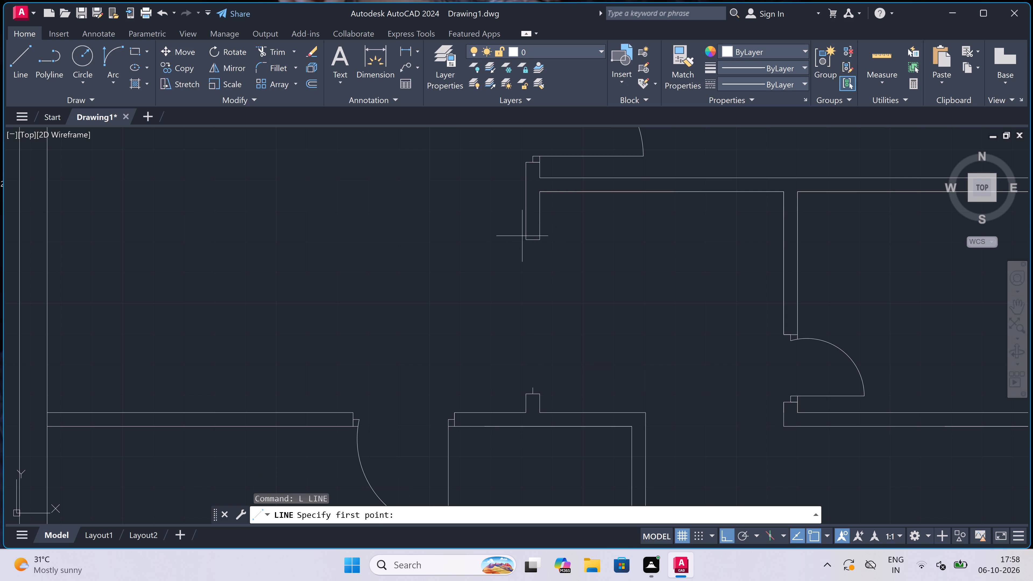
{"action": "left_click", "coordinate": [525, 237]}
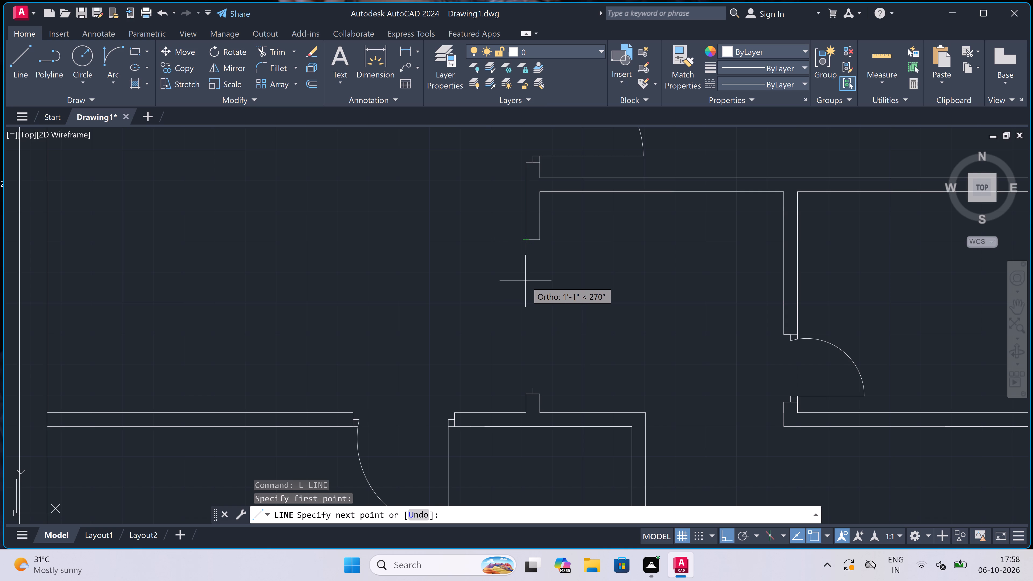
{"action": "left_click", "coordinate": [525, 282]}
{"action": "type", "text": "4.5\""}
{"action": "key", "text": "space"}
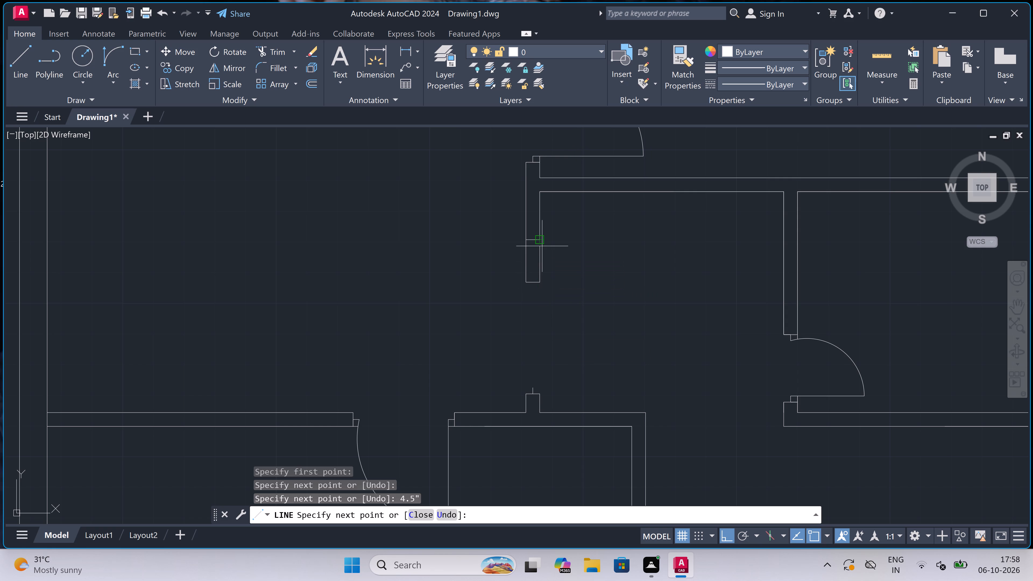
{"action": "left_click", "coordinate": [540, 239]}
{"action": "key", "text": "Escape"}
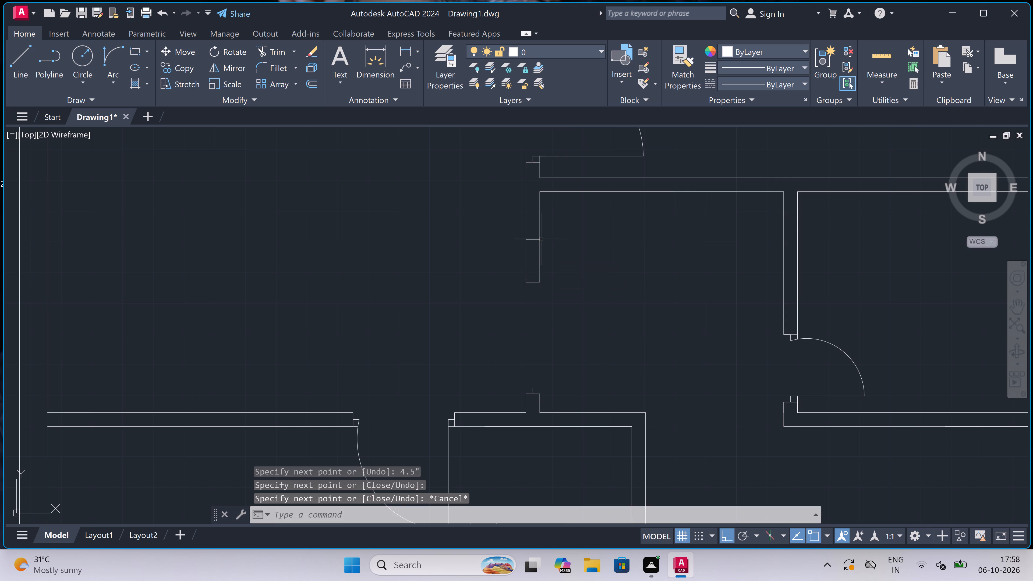
{"action": "type", "text": "tr"}
{"action": "key", "text": "space"}
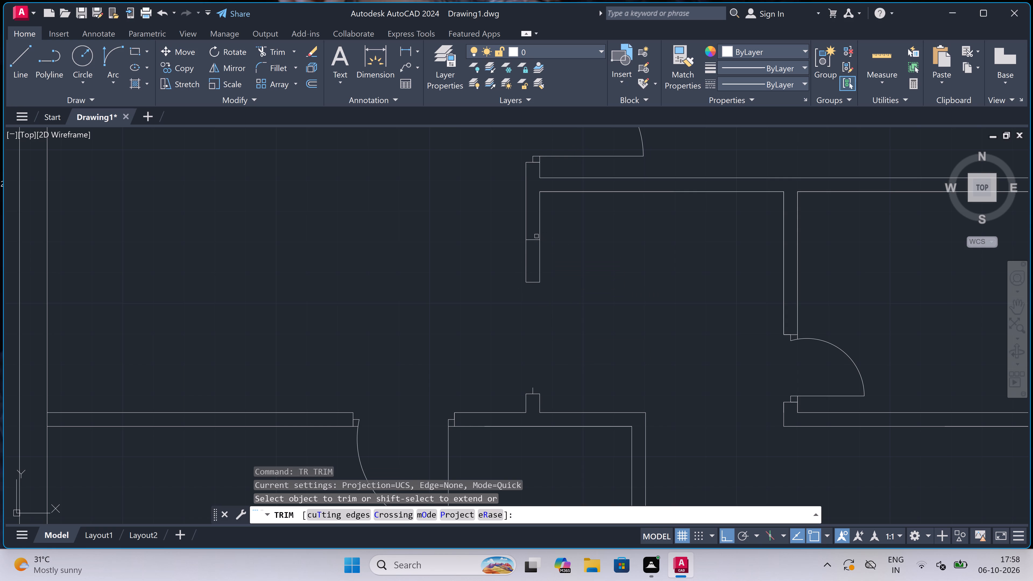
{"action": "left_click", "coordinate": [536, 236]}
{"action": "left_click", "coordinate": [539, 250]}
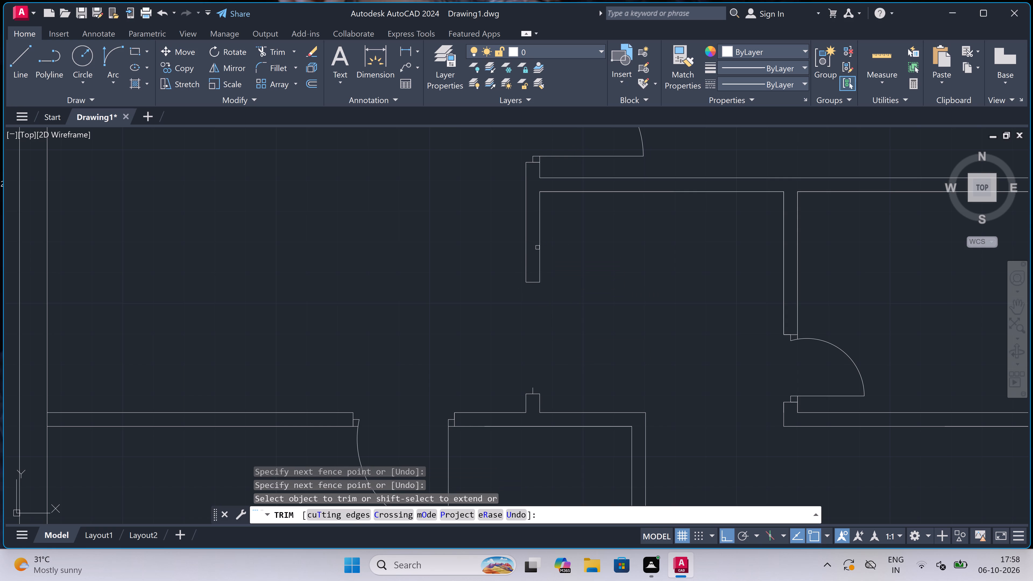
{"action": "key", "text": "Escape"}
Draw a 2" line down from the midpoint of the upper wall stub's end, continuing into a 3' door leaf toward the room's interior.
{"action": "type", "text": "l"}
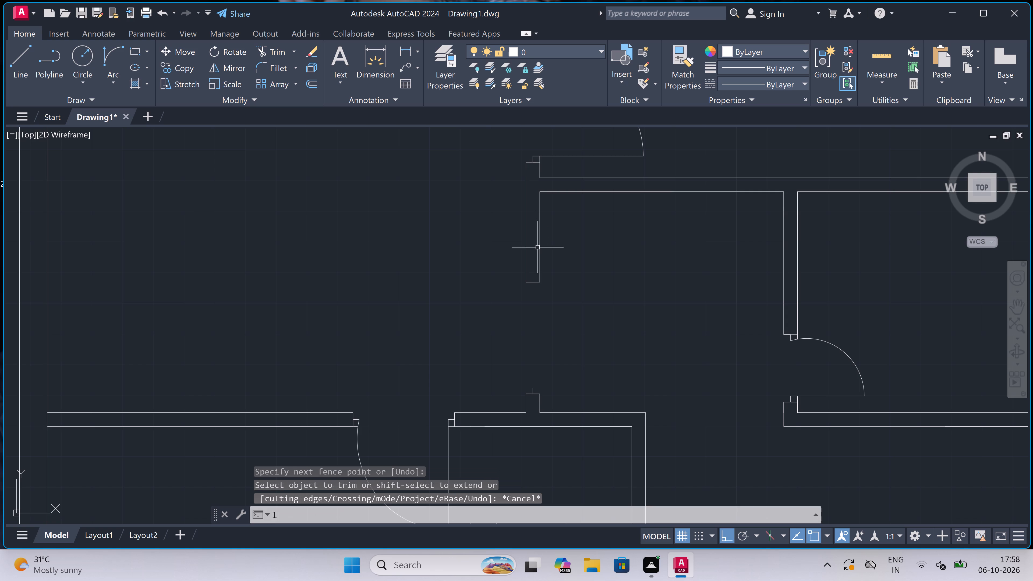
{"action": "key", "text": "space"}
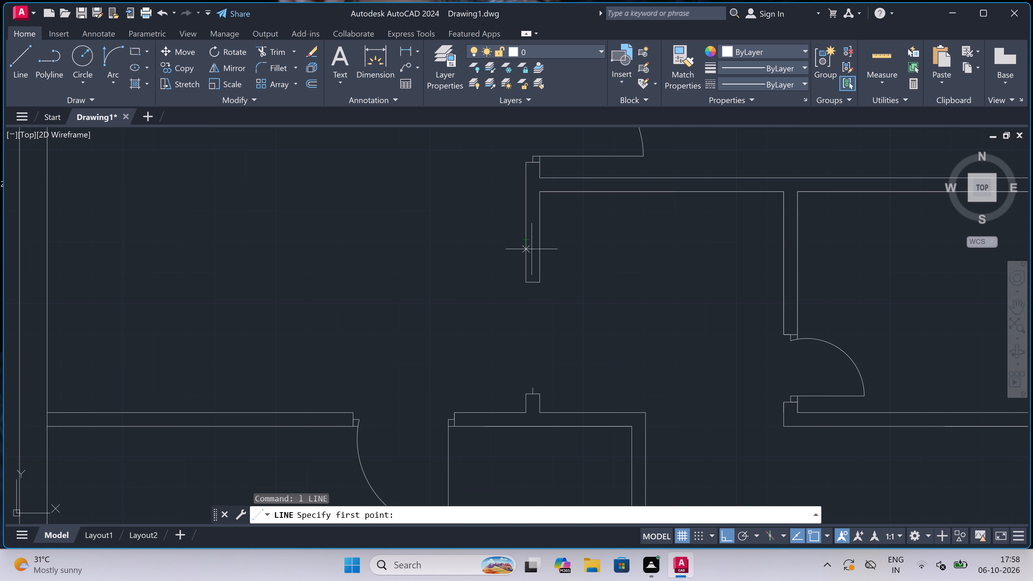
{"action": "left_click", "coordinate": [530, 284]}
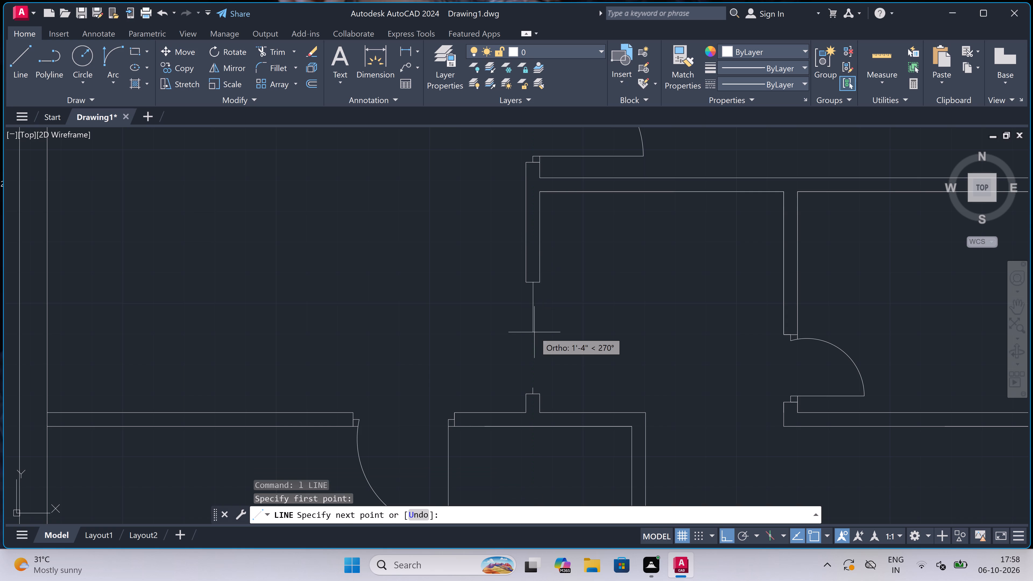
{"action": "key", "text": "2"}
{"action": "type", "text": "\""}
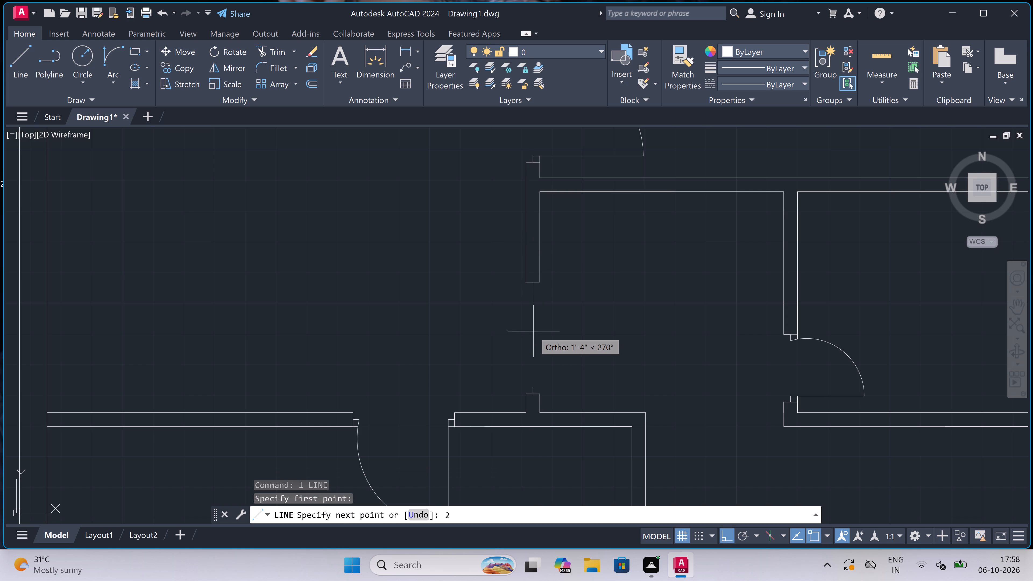
{"action": "key", "text": "space"}
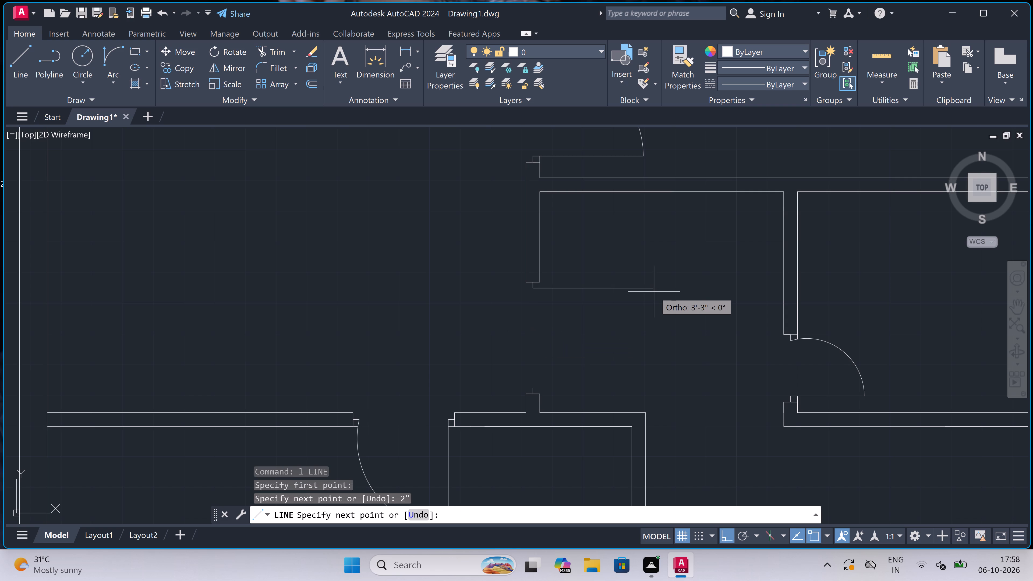
{"action": "type", "text": "3'"}
{"action": "key", "text": "space"}
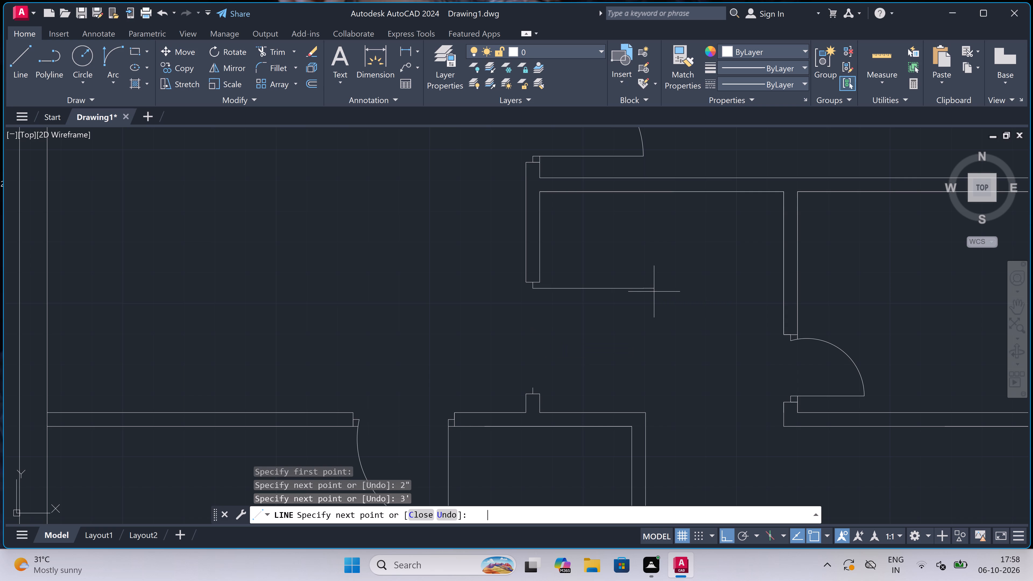
{"action": "key", "text": "Escape"}
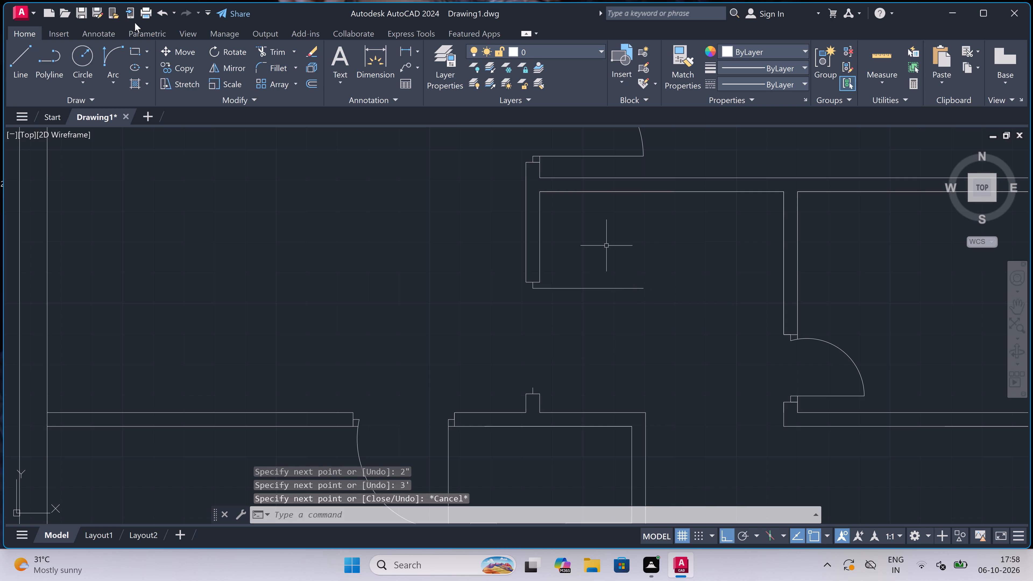
Draw the door's swing arc from the free end of the 3' leaf to the 2" line on the lower wall stub.
{"action": "left_click", "coordinate": [110, 56]}
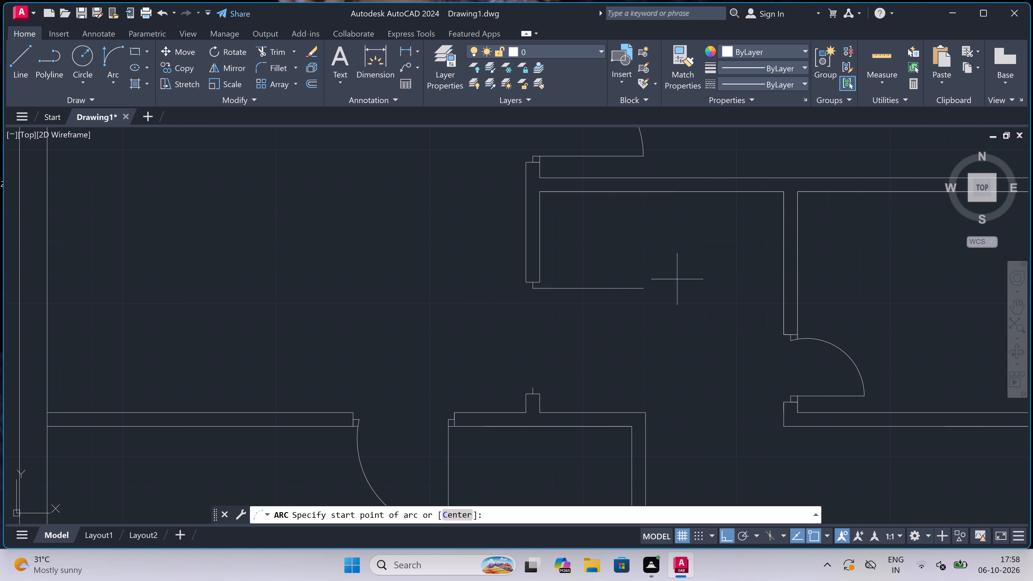
{"action": "left_click", "coordinate": [645, 287]}
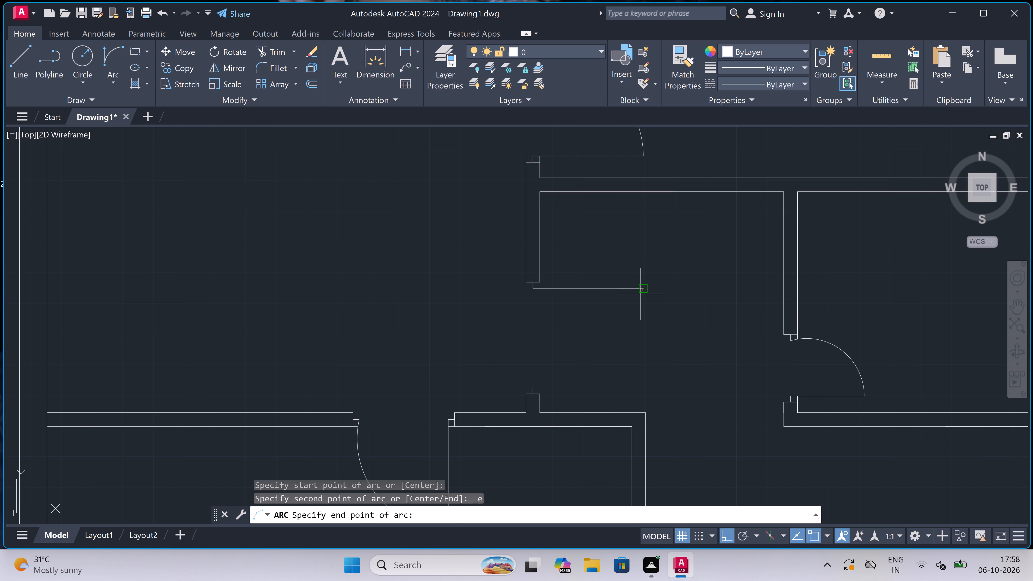
{"action": "left_click", "coordinate": [532, 385]}
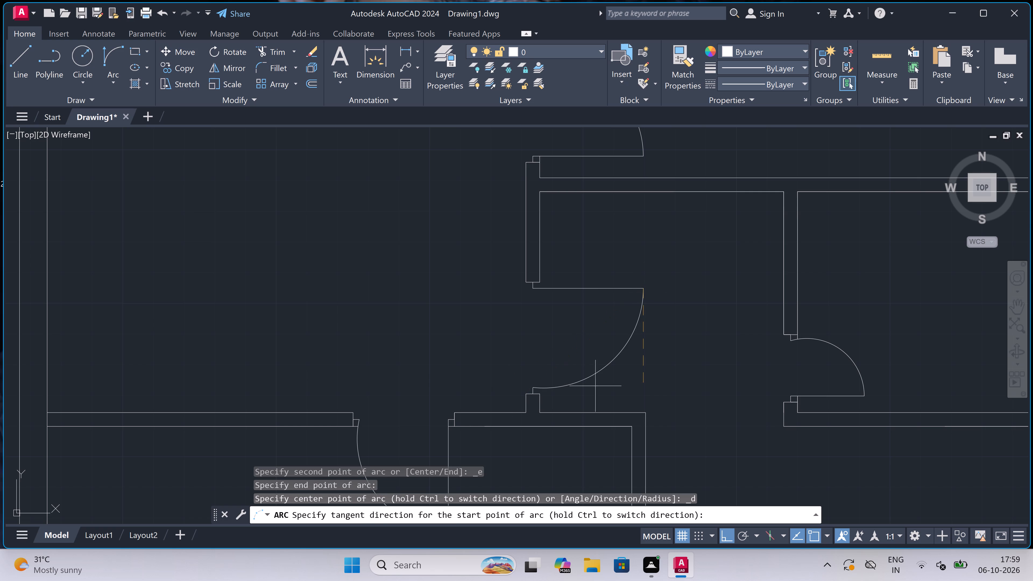
{"action": "left_click", "coordinate": [605, 390]}
{"action": "type", "text": "tr"}
{"action": "key", "text": "space"}
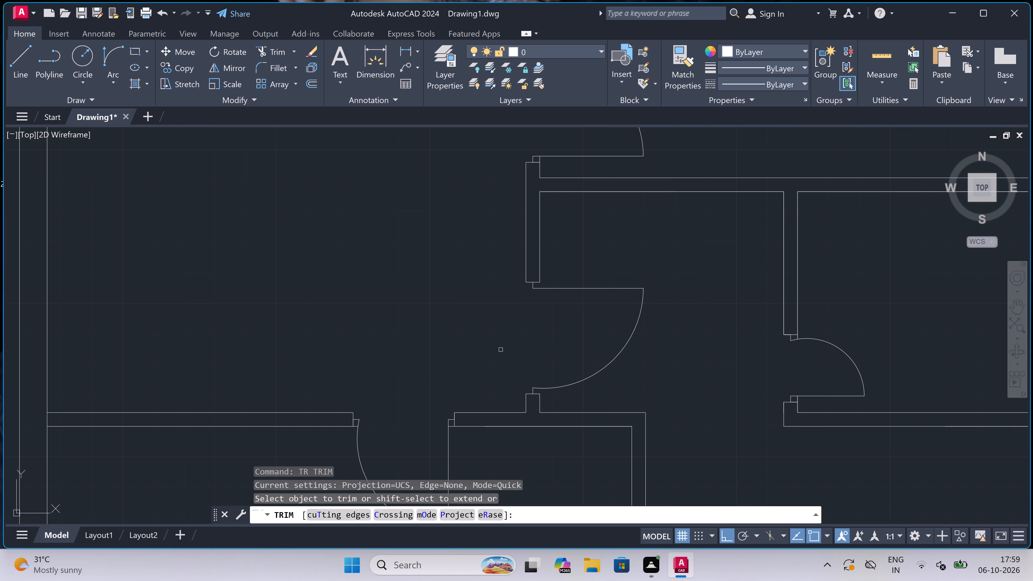
{"action": "key", "text": "Escape"}
Draw a 5' window in the bottom-left room's lower wall, with end lines across the wall and a centre line along its mid-thickness.
{"action": "scroll", "coordinate": [499, 342], "scroll_direction": "down", "scroll_amount": 4}
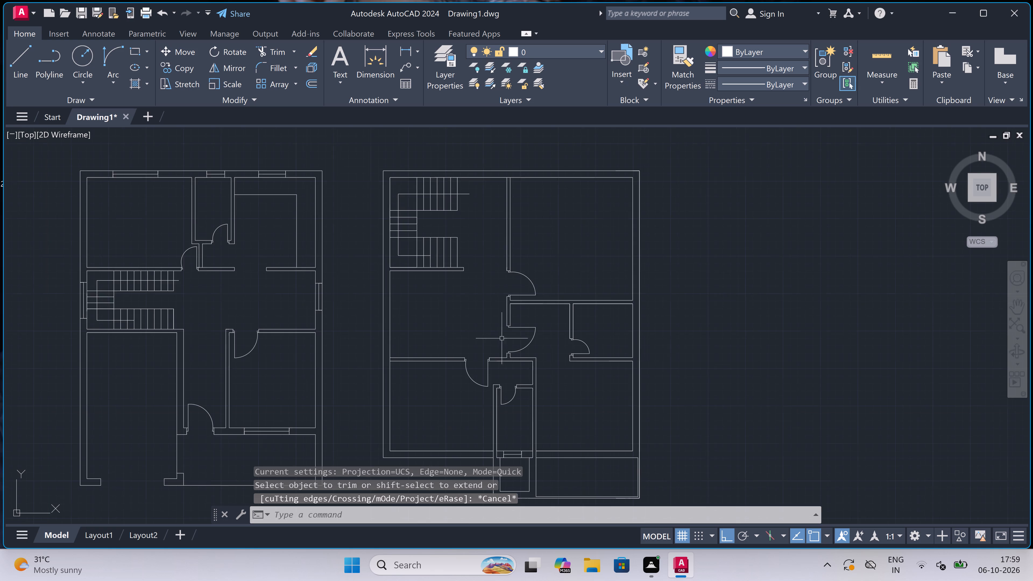
{"action": "scroll", "coordinate": [500, 334], "scroll_direction": "down", "scroll_amount": 4}
{"action": "scroll", "coordinate": [502, 349], "scroll_direction": "up", "scroll_amount": 5}
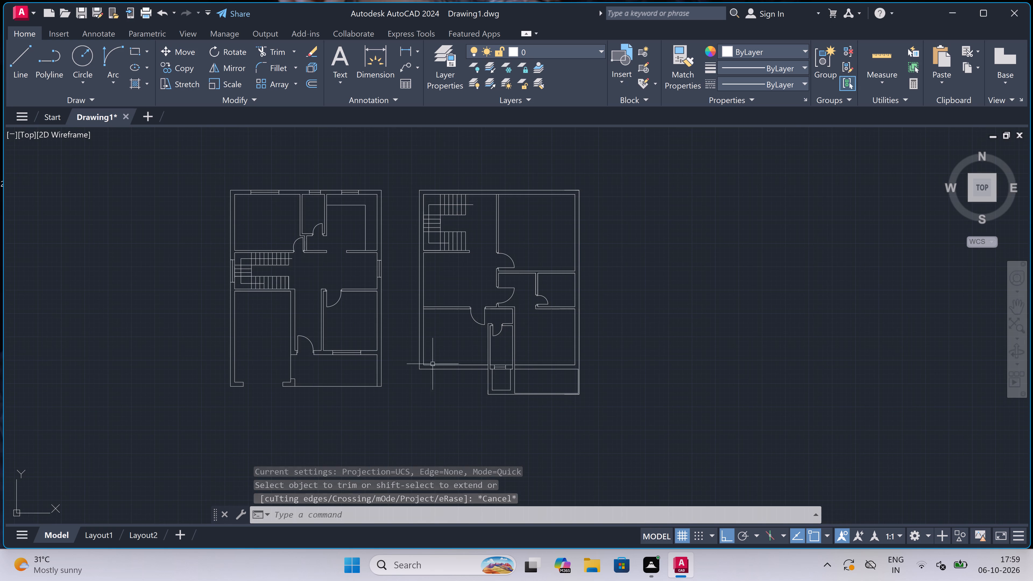
{"action": "scroll", "coordinate": [437, 325], "scroll_direction": "up", "scroll_amount": 3}
{"action": "scroll", "coordinate": [437, 325], "scroll_direction": "down", "scroll_amount": 2}
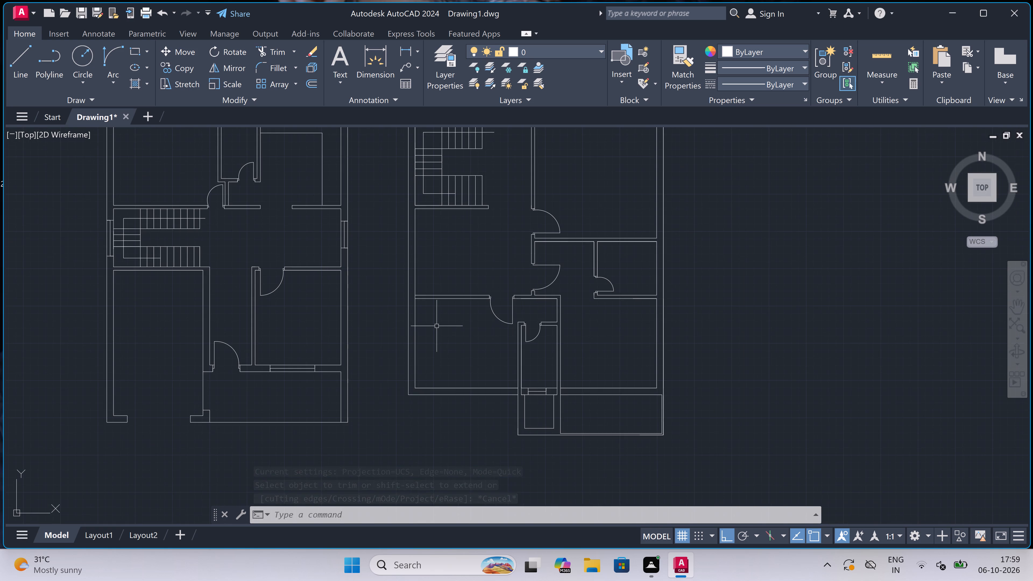
{"action": "scroll", "coordinate": [436, 352], "scroll_direction": "up", "scroll_amount": 1}
{"action": "type", "text": "l"}
{"action": "key", "text": "space"}
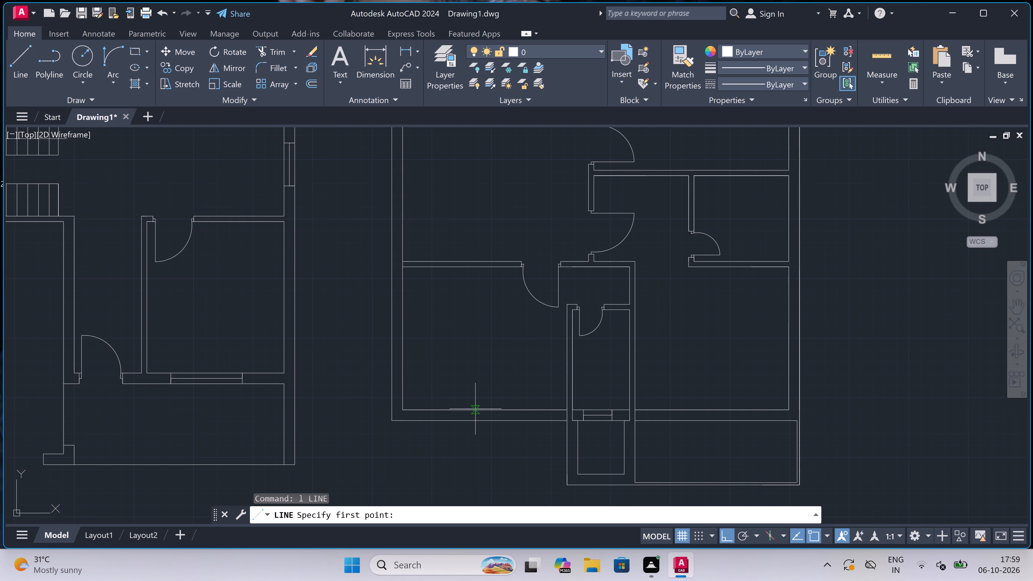
{"action": "double_click", "coordinate": [438, 410]}
{"action": "scroll", "coordinate": [440, 419], "scroll_direction": "up", "scroll_amount": 3}
{"action": "left_click", "coordinate": [429, 427]}
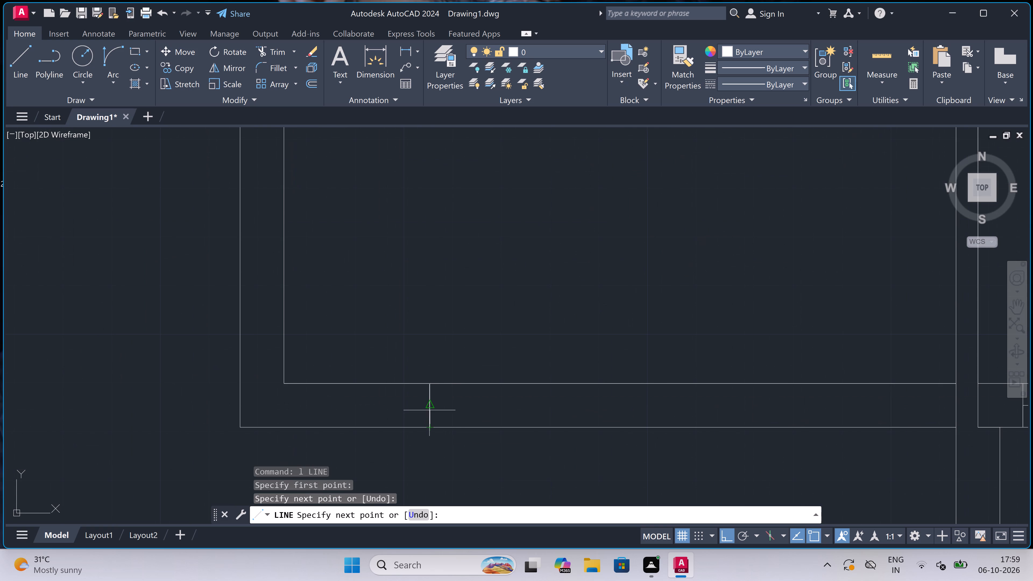
{"action": "left_click", "coordinate": [427, 404]}
{"action": "type", "text": "5'"}
{"action": "key", "text": "space"}
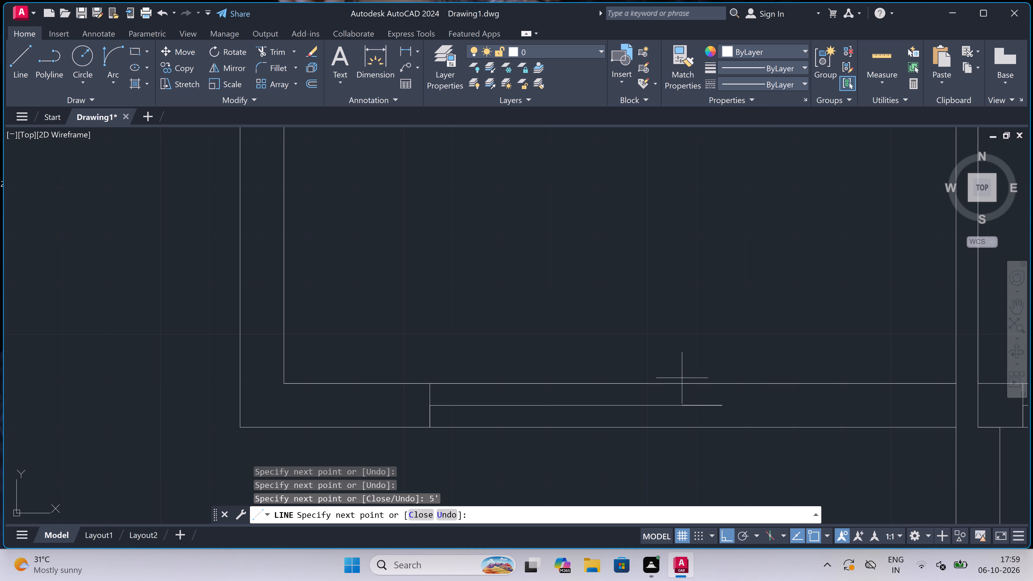
{"action": "left_click", "coordinate": [716, 383]}
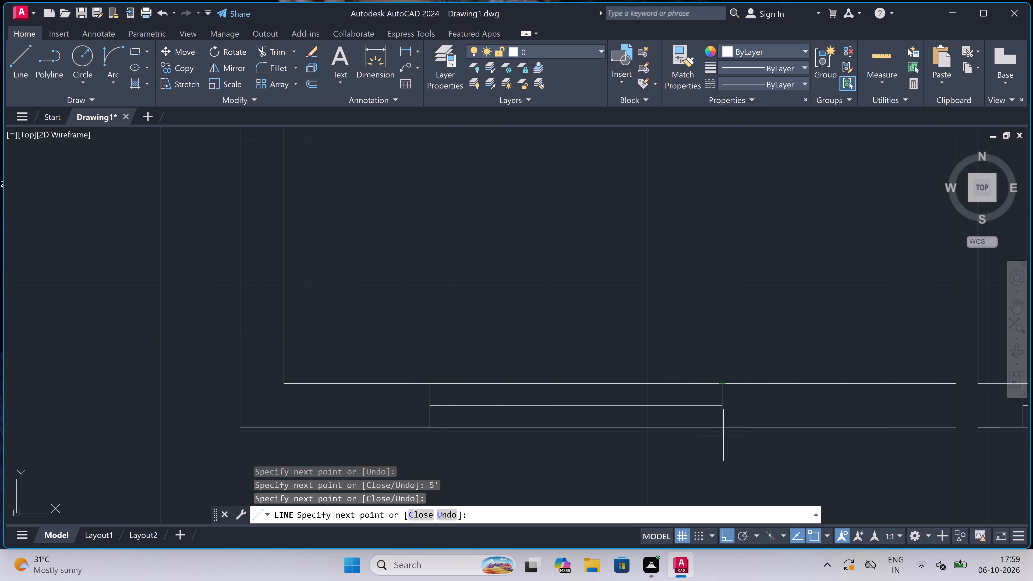
{"action": "left_click", "coordinate": [722, 427]}
{"action": "key", "text": "Escape"}
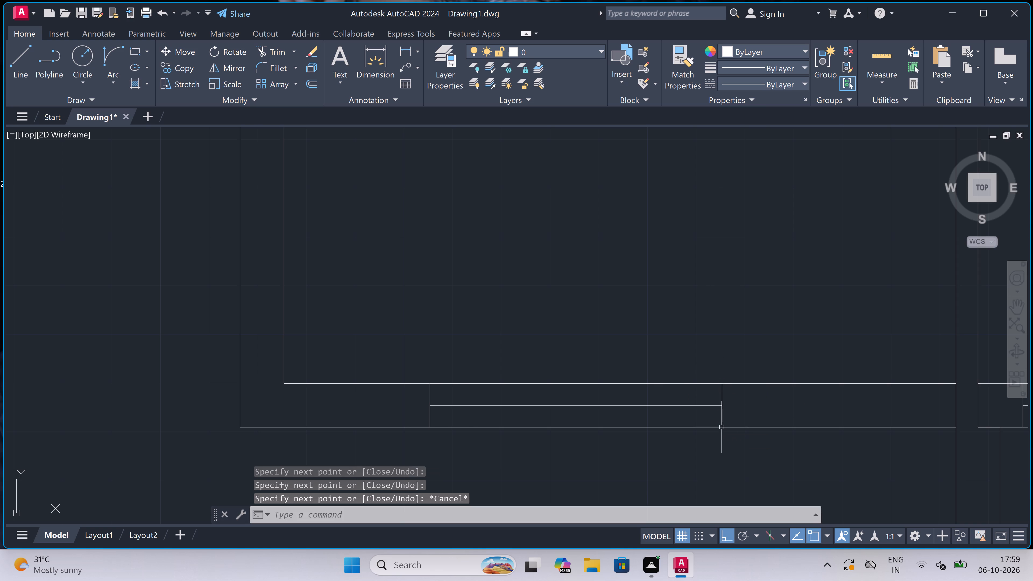
Draw a 5' window in the bottom-right room's lower wall, with end lines across the wall and a centre line along its mid-thickness.
{"action": "key", "text": "space"}
{"action": "scroll", "coordinate": [615, 397], "scroll_direction": "down", "scroll_amount": 3}
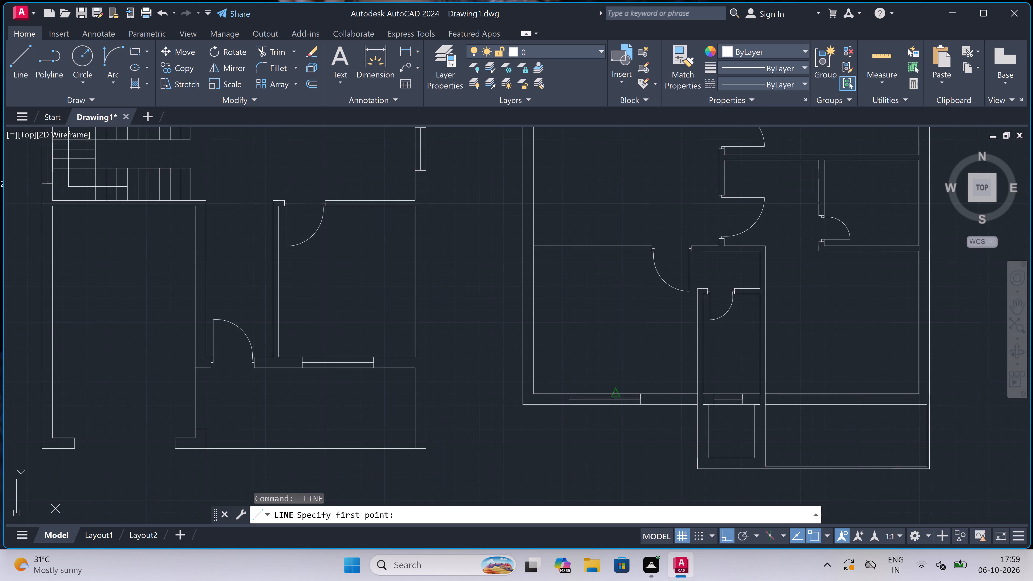
{"action": "scroll", "coordinate": [605, 393], "scroll_direction": "down", "scroll_amount": 4}
{"action": "scroll", "coordinate": [747, 384], "scroll_direction": "up", "scroll_amount": 4}
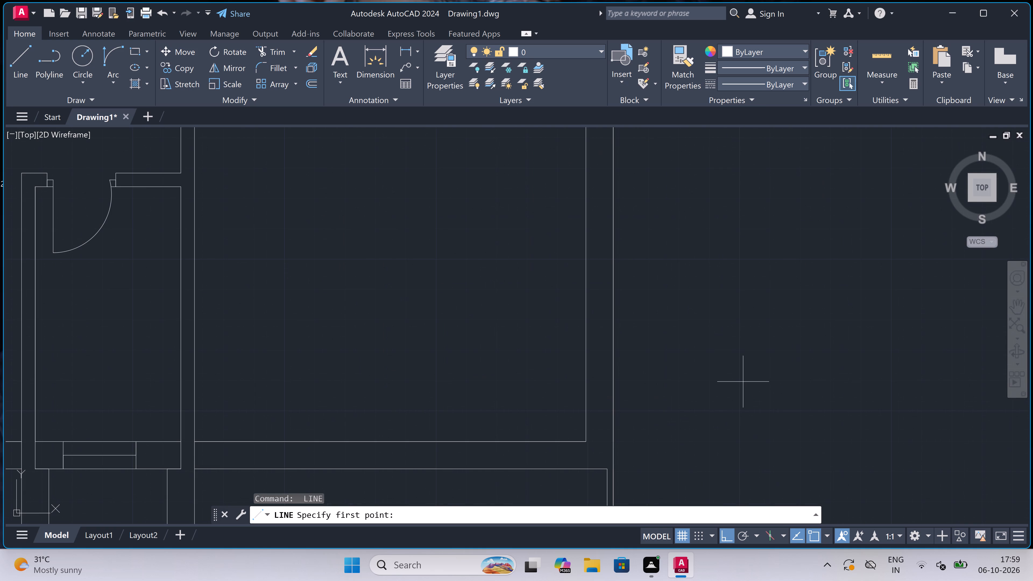
{"action": "scroll", "coordinate": [466, 404], "scroll_direction": "down", "scroll_amount": 3}
{"action": "scroll", "coordinate": [441, 417], "scroll_direction": "up", "scroll_amount": 3}
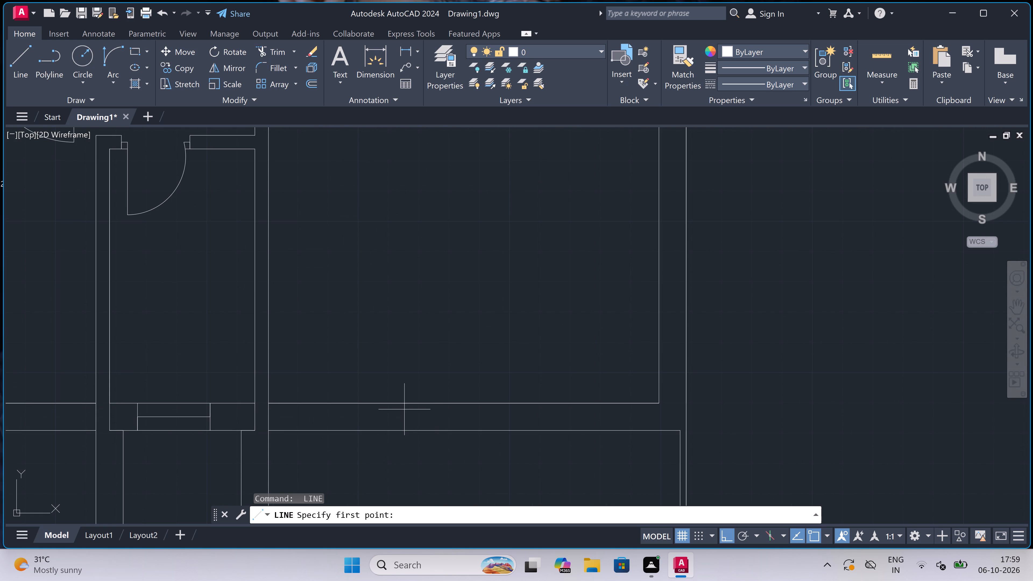
{"action": "left_click", "coordinate": [365, 404]}
{"action": "double_click", "coordinate": [367, 430]}
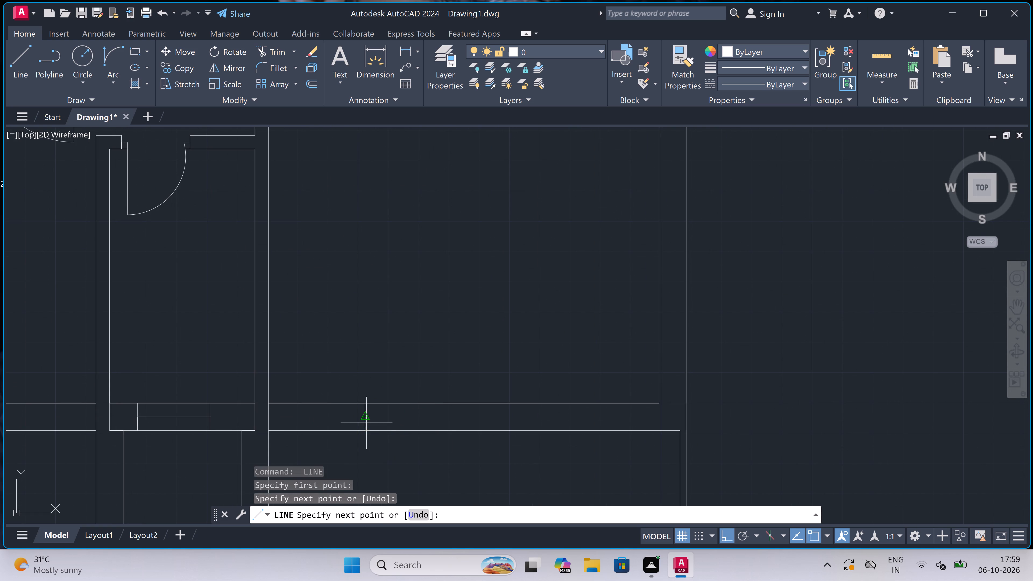
{"action": "left_click", "coordinate": [367, 416]}
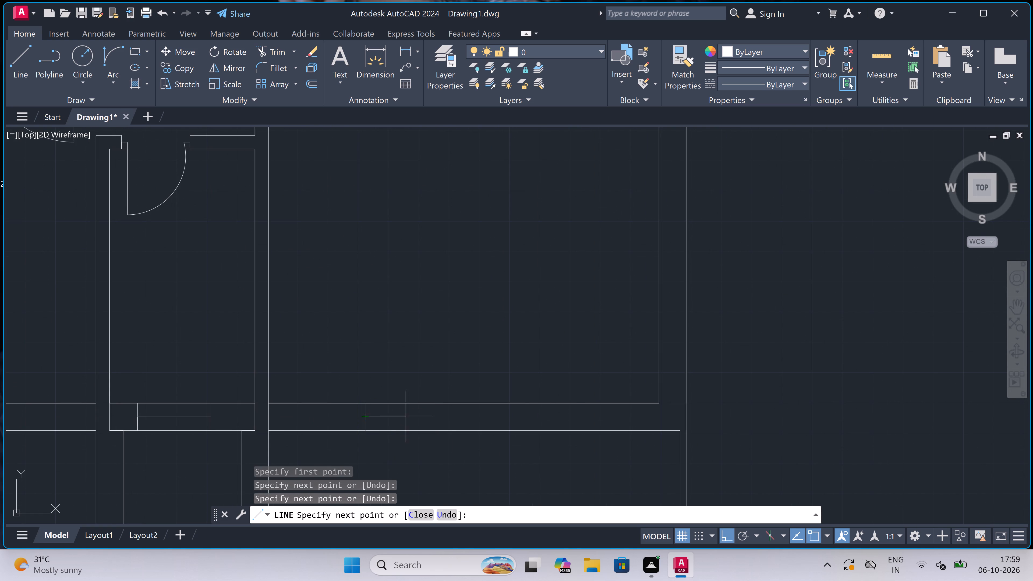
{"action": "type", "text": "5'"}
{"action": "key", "text": "space"}
{"action": "double_click", "coordinate": [545, 402]}
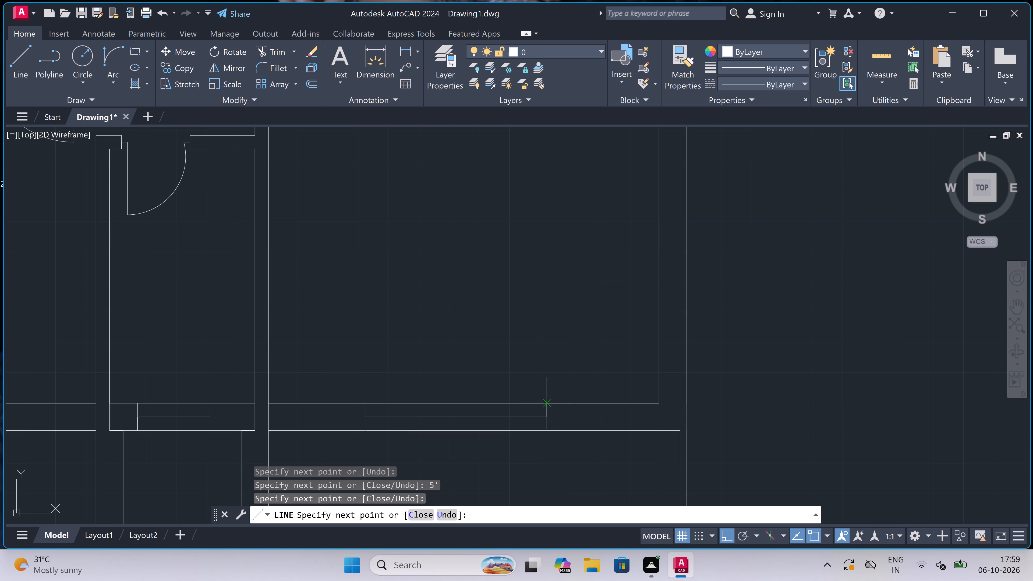
{"action": "left_click", "coordinate": [547, 429]}
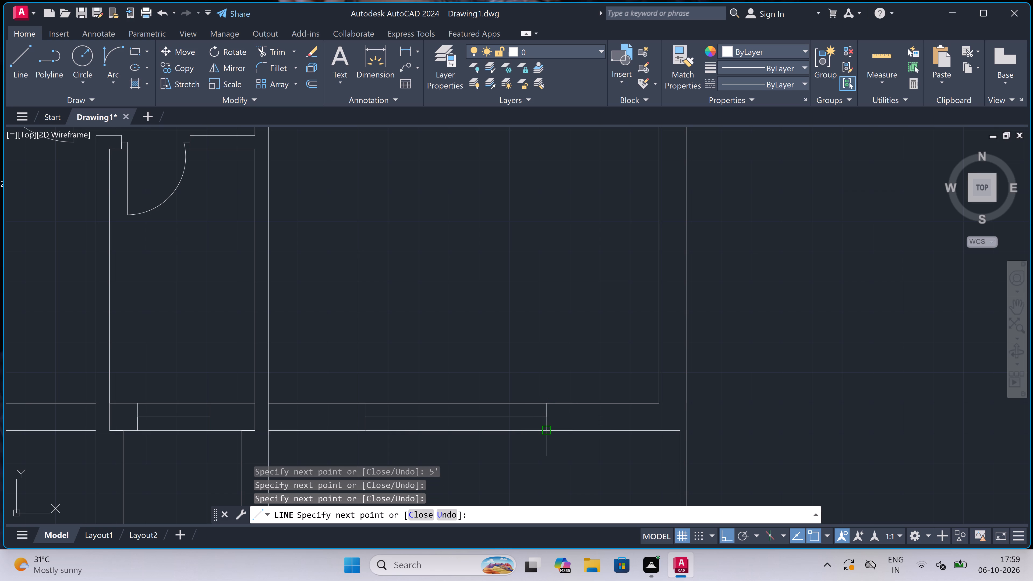
{"action": "key", "text": "Escape"}
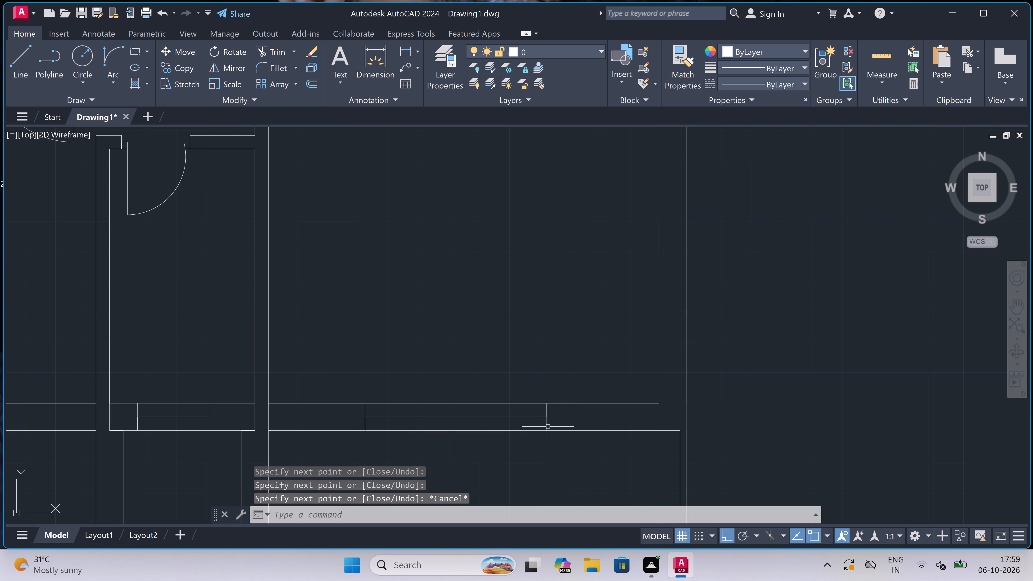
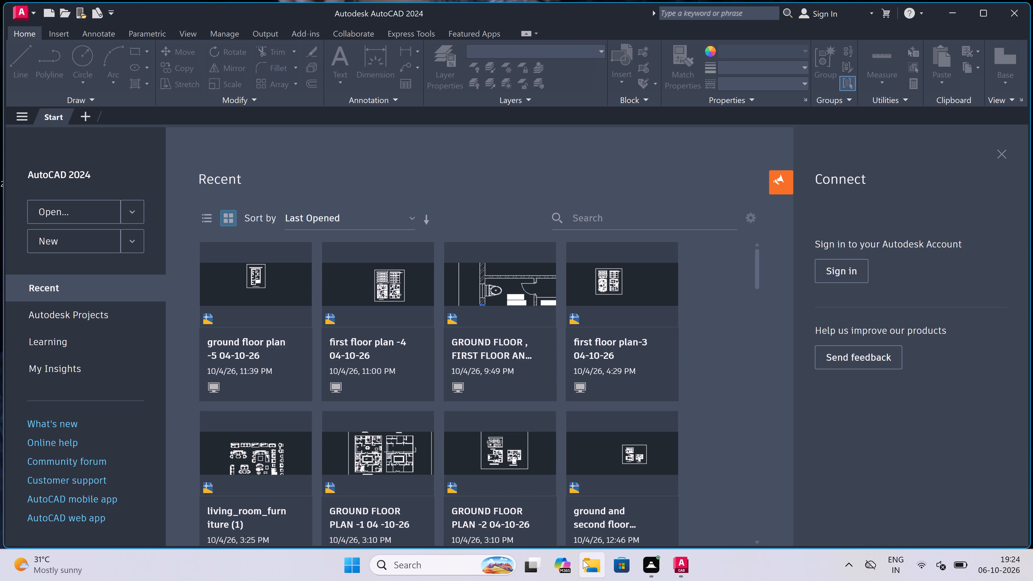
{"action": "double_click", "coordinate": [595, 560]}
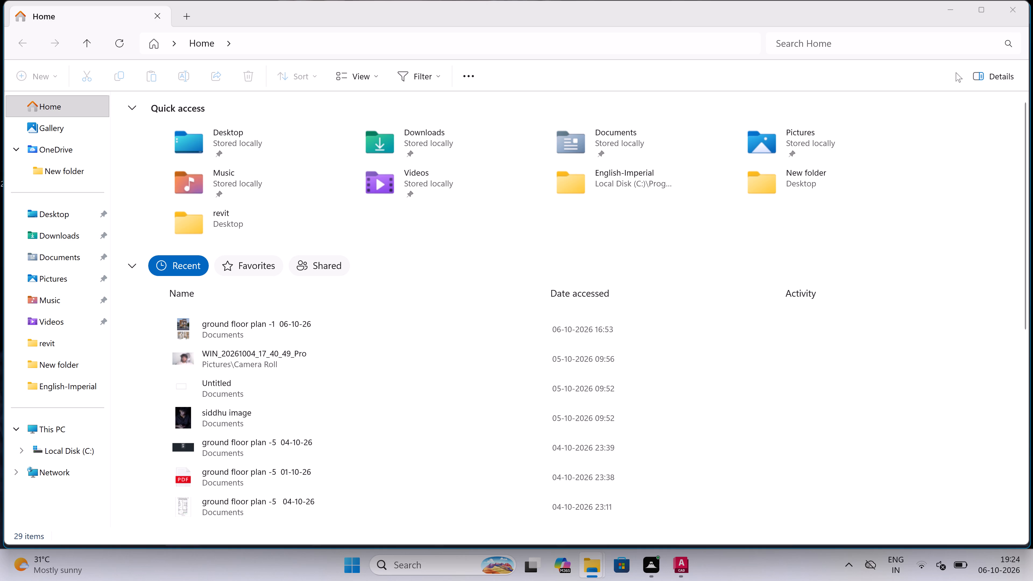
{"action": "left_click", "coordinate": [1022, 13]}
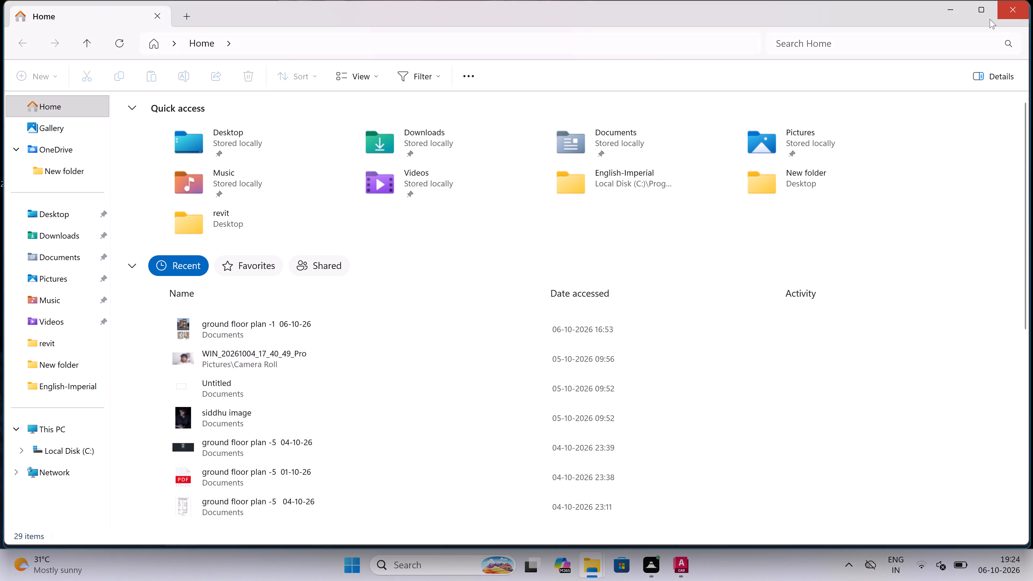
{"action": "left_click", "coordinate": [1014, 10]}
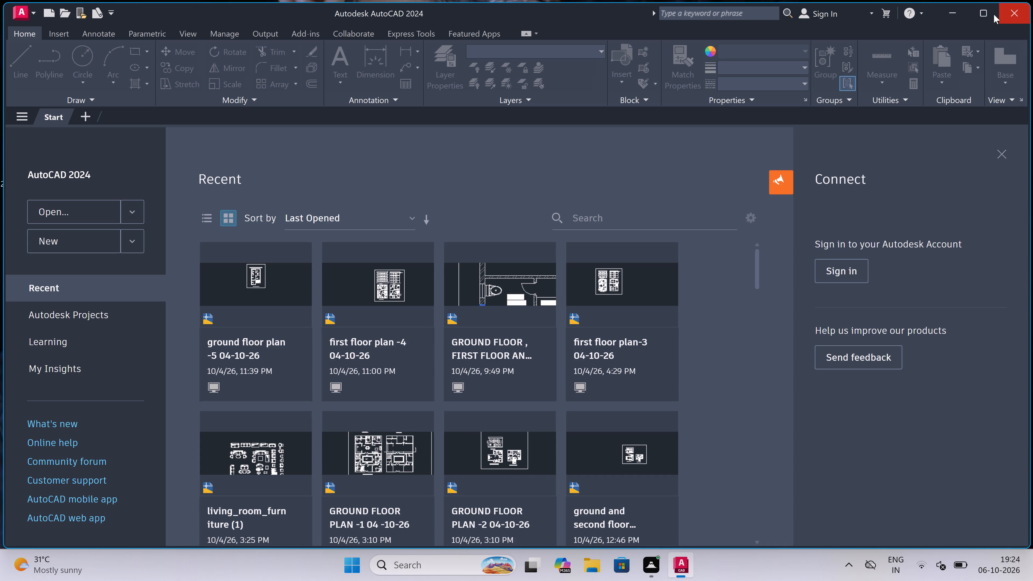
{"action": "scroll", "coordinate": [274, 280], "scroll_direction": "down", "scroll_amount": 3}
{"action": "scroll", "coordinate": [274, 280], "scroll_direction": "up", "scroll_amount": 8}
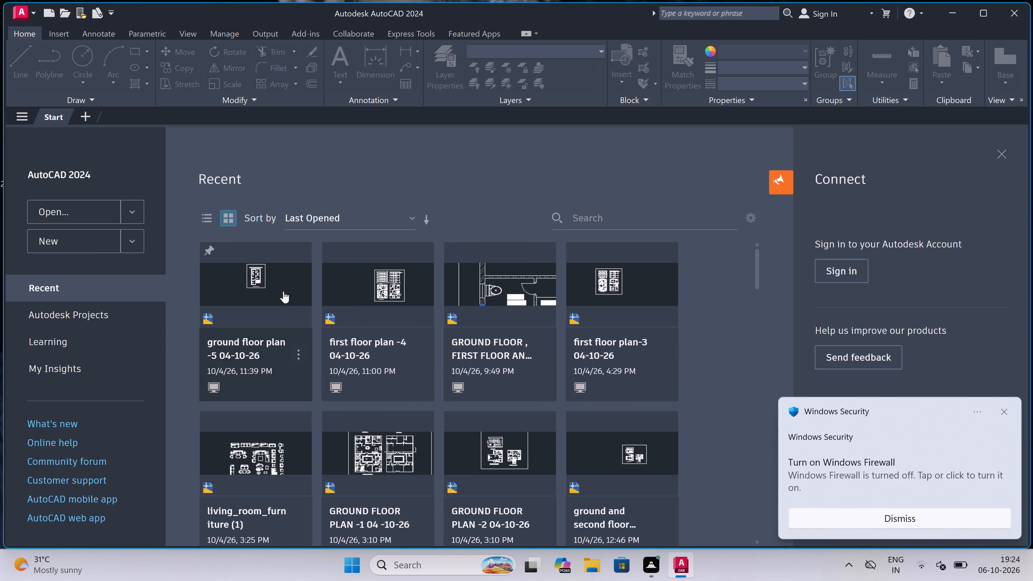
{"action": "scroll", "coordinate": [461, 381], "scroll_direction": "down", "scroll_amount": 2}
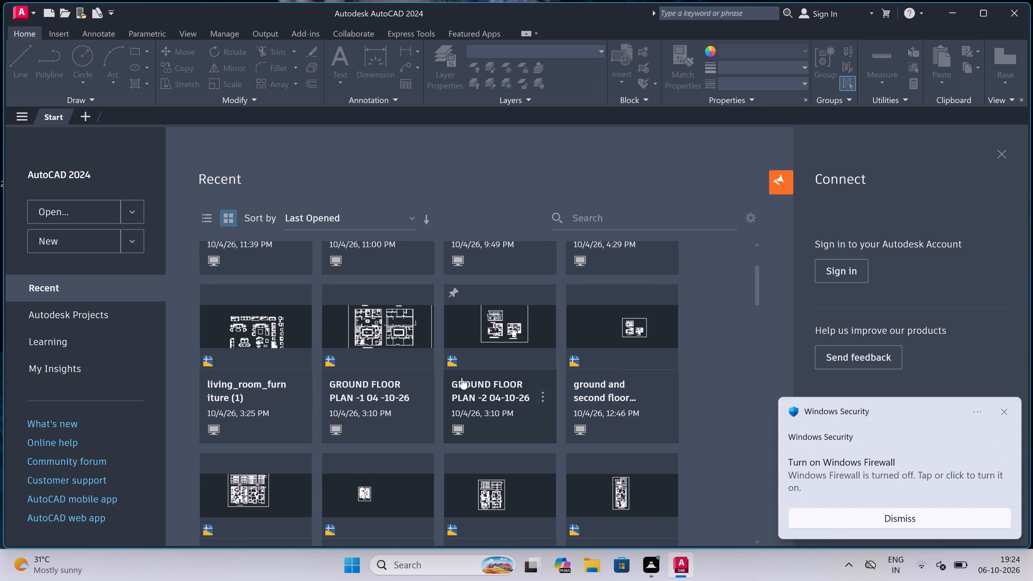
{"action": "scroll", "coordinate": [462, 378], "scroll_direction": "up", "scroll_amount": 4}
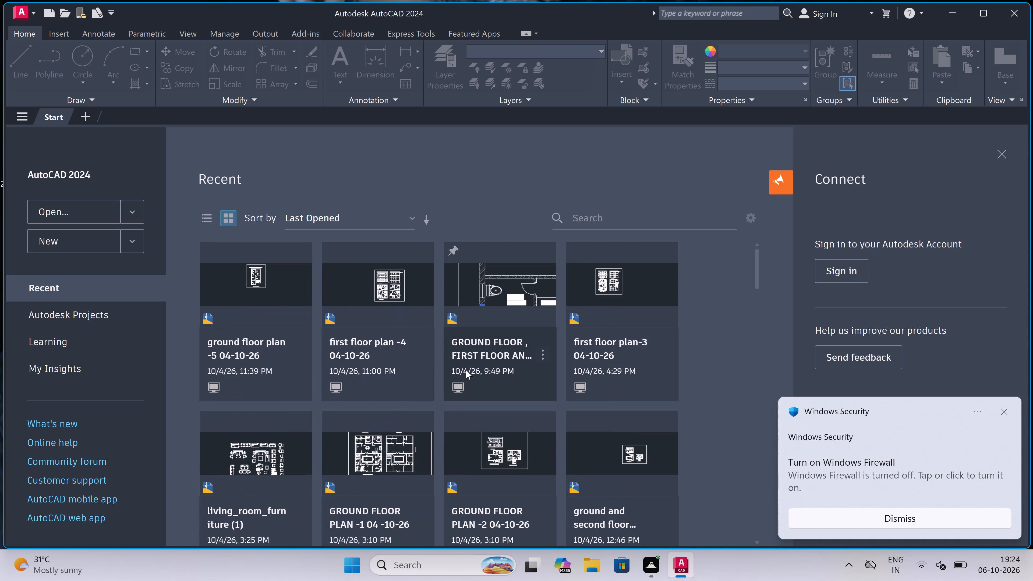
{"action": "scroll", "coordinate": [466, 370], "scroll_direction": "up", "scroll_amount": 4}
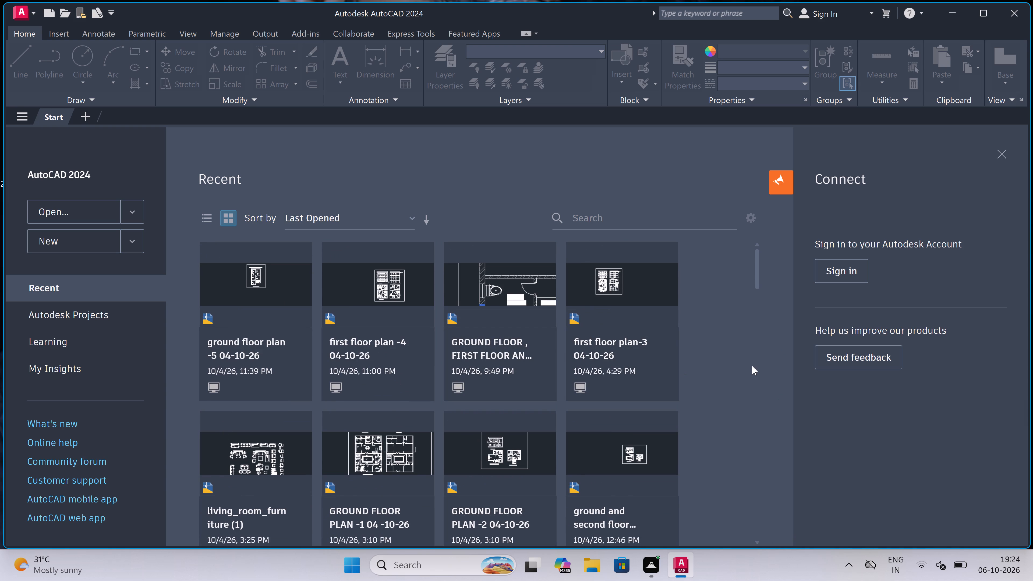
Close AutoCAD from its start screen without opening a drawing.
{"action": "left_click", "coordinate": [1014, 14]}
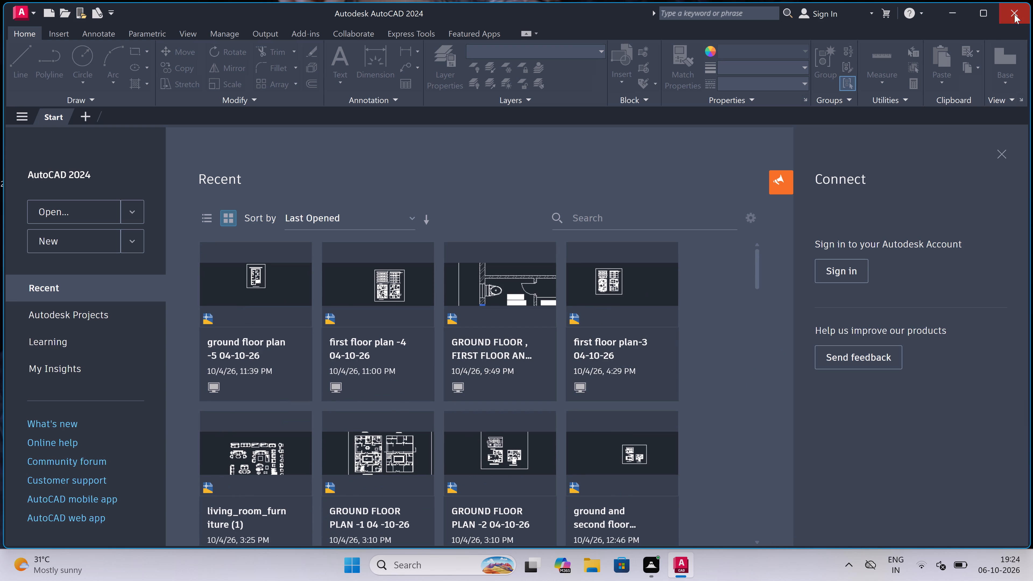
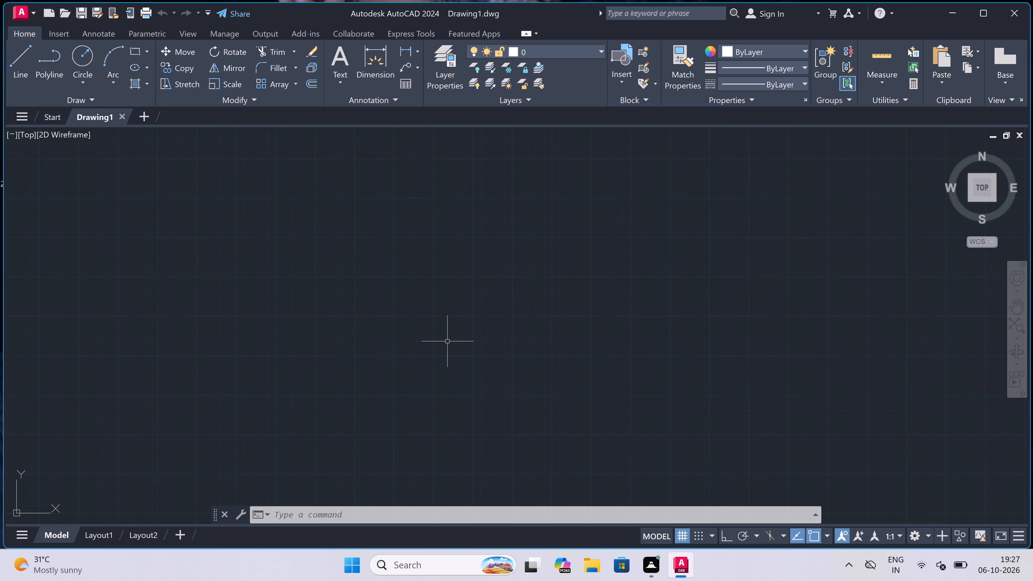
Configure the drawing units to Engineering length with 0'-0" precision and choose the unit for scaling inserted content.
{"action": "type", "text": "un"}
{"action": "key", "text": "space"}
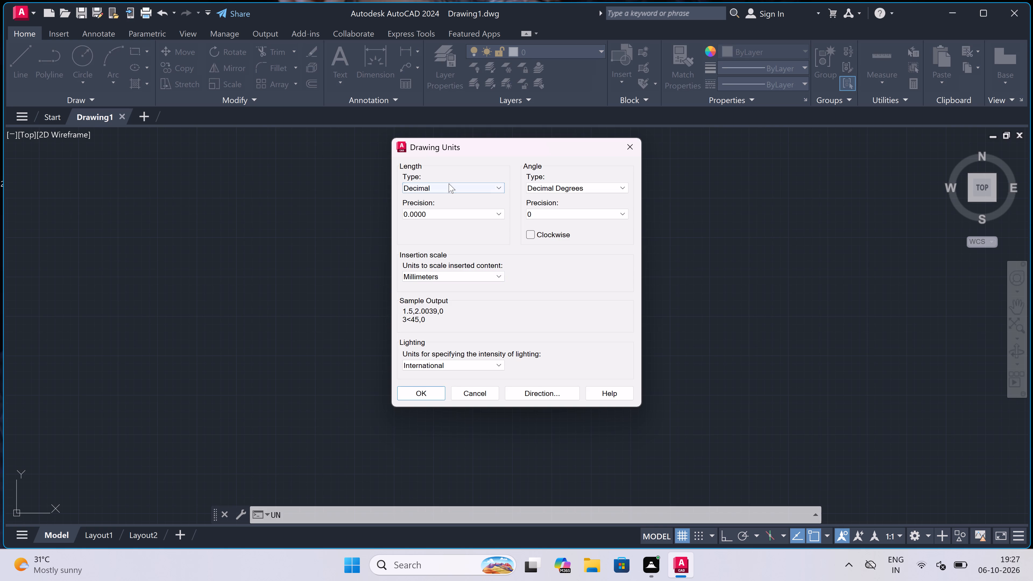
{"action": "left_click", "coordinate": [449, 182]}
{"action": "left_click", "coordinate": [453, 184]}
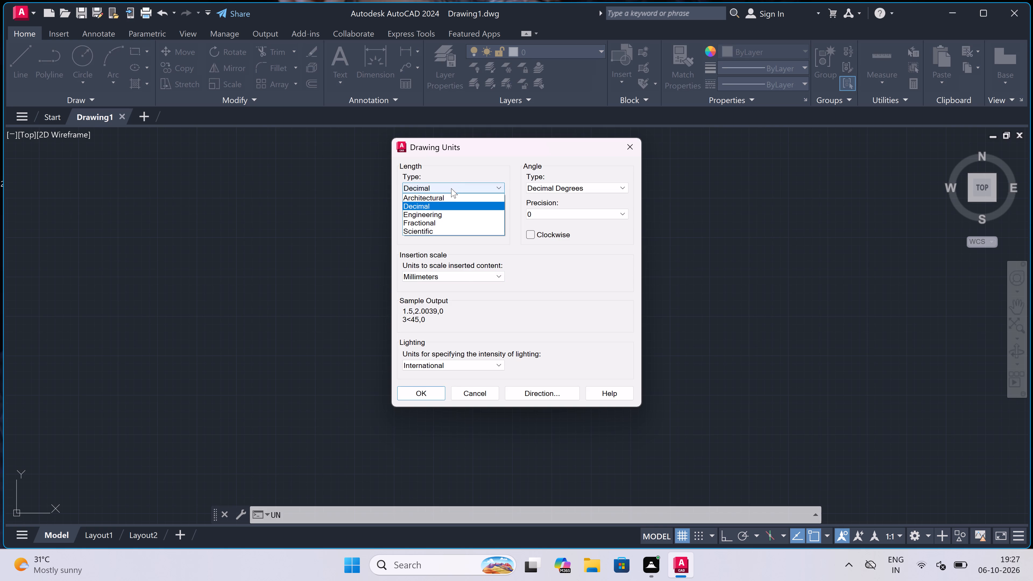
{"action": "left_click", "coordinate": [445, 215]}
{"action": "left_click", "coordinate": [443, 215]}
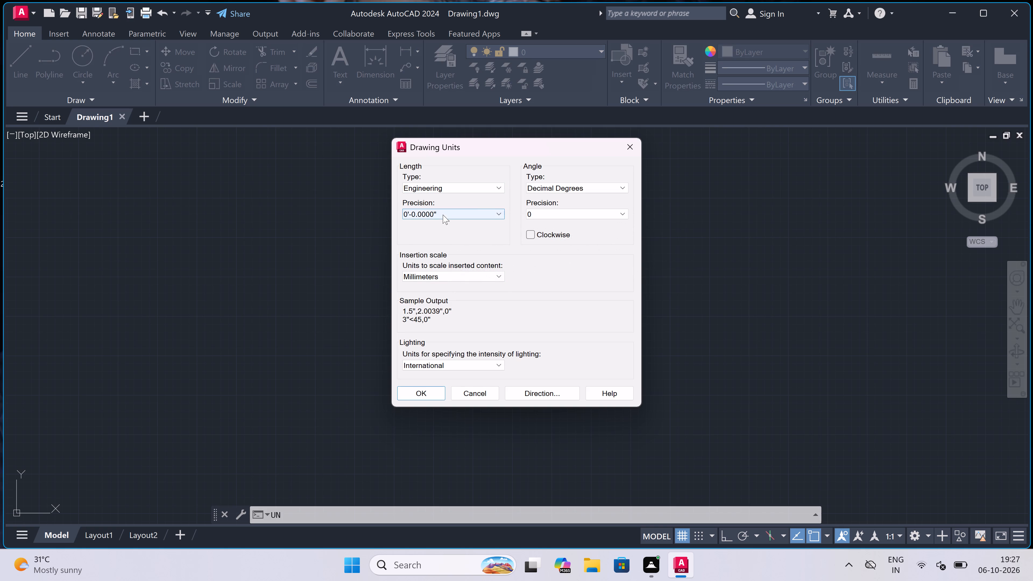
{"action": "left_click", "coordinate": [438, 222]}
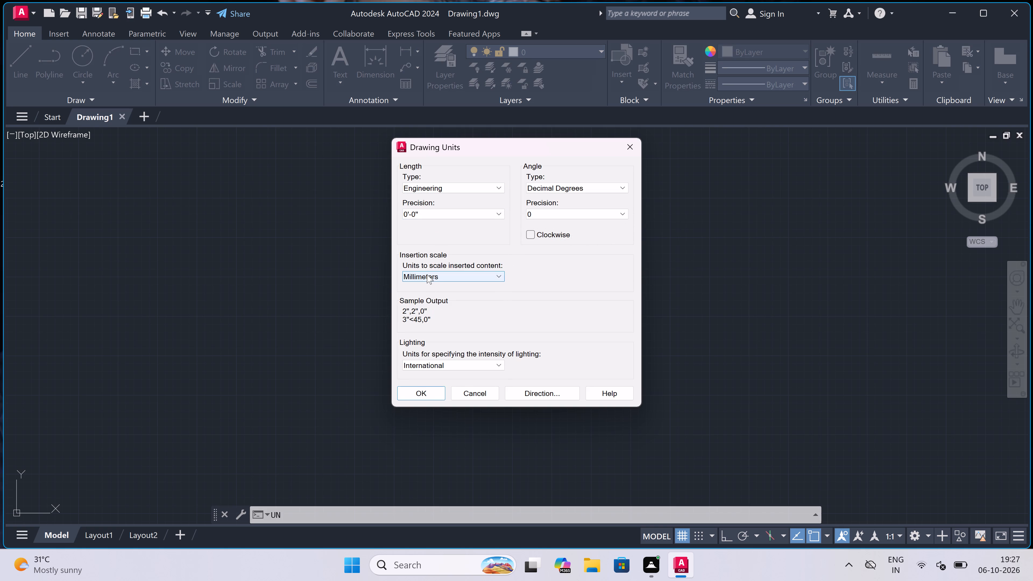
{"action": "left_click", "coordinate": [427, 274]}
{"action": "left_click", "coordinate": [427, 295]}
{"action": "left_click", "coordinate": [427, 396]}
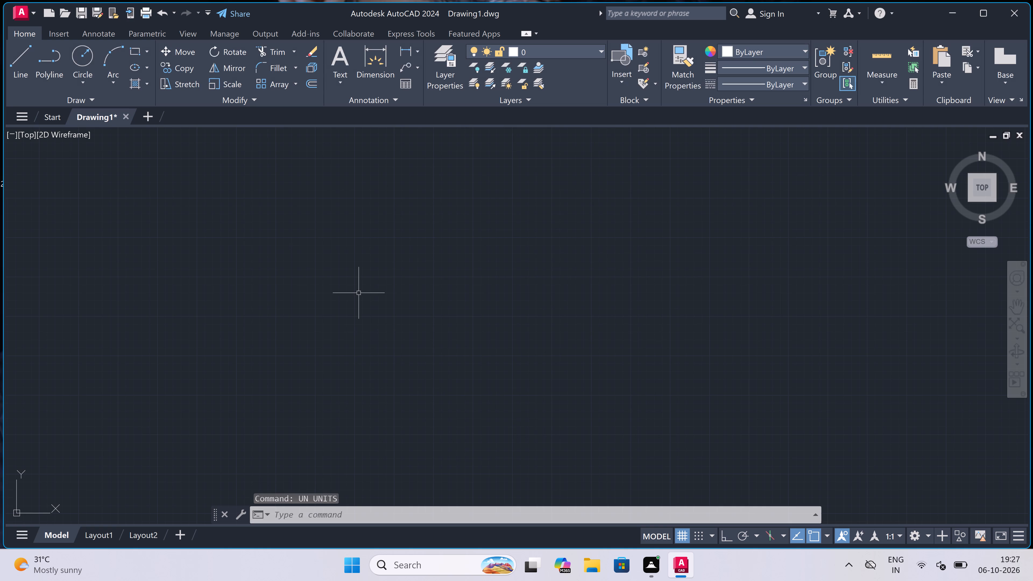
Draw one horizontal and one vertical construction line through a common point, with Ortho mode on.
{"action": "type", "text": "xl"}
{"action": "key", "text": "space"}
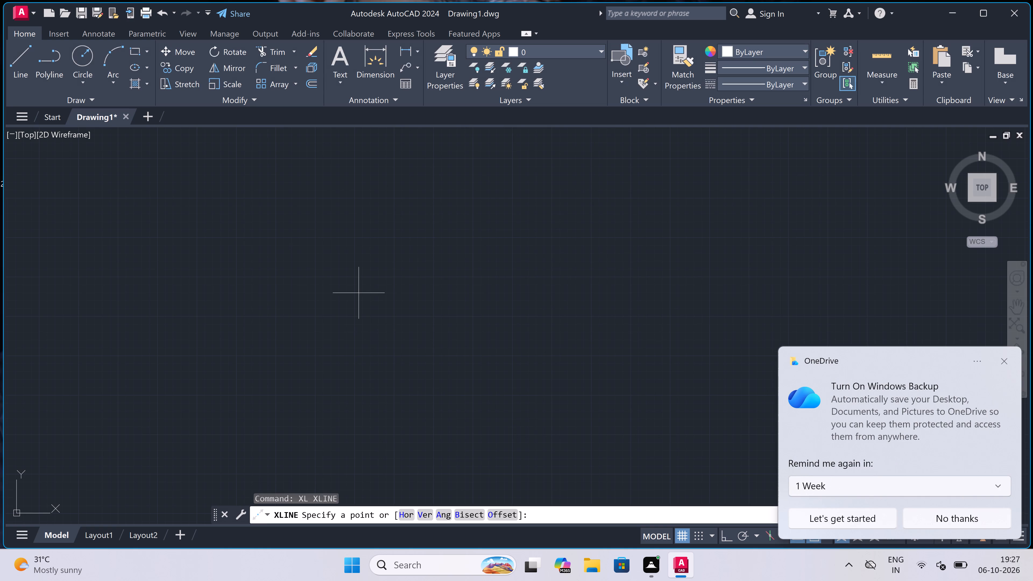
{"action": "left_click", "coordinate": [266, 187]}
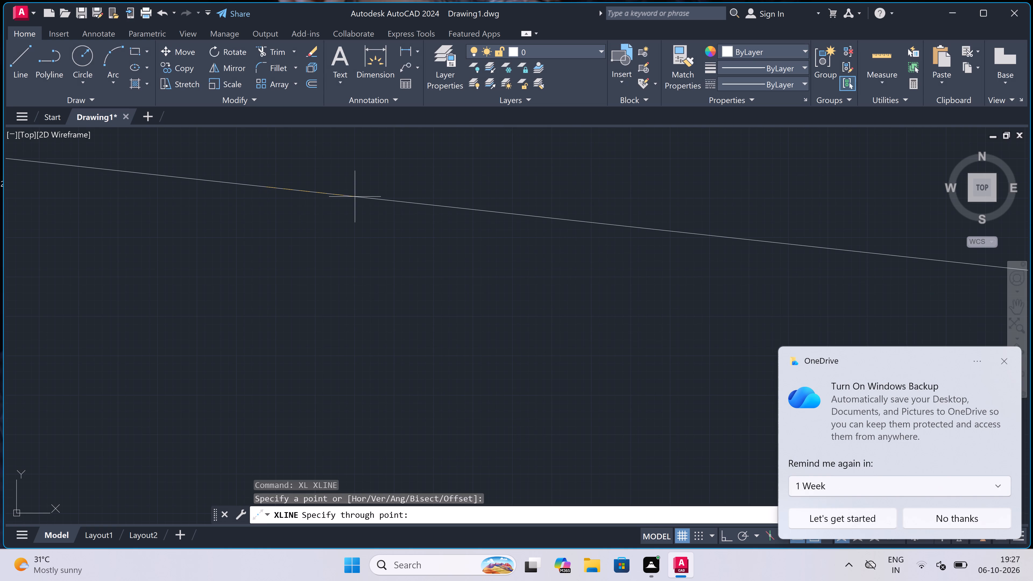
{"action": "key", "text": "F8"}
{"action": "left_click", "coordinate": [370, 183]}
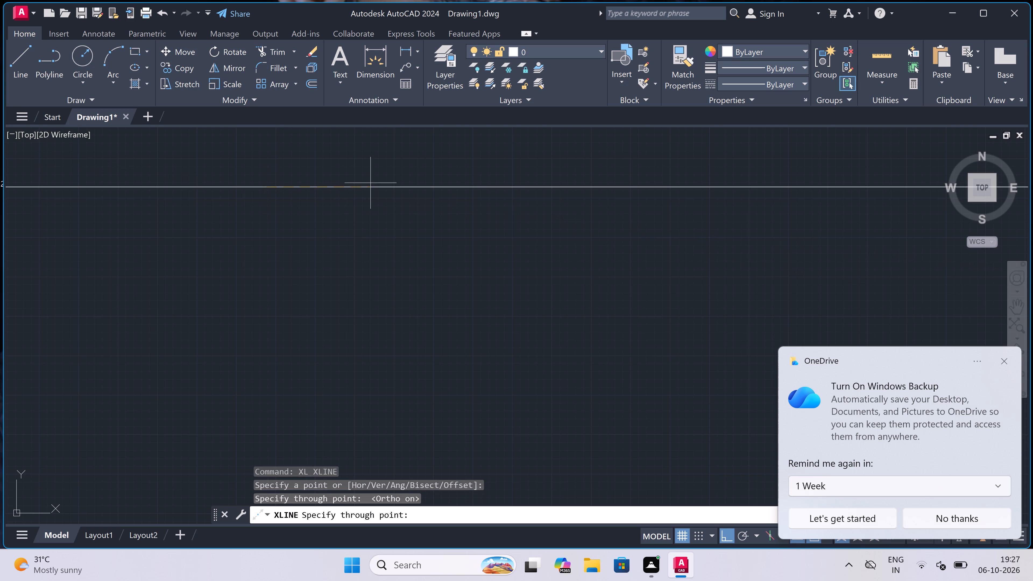
{"action": "left_click", "coordinate": [255, 189]}
{"action": "left_click", "coordinate": [291, 412]}
{"action": "key", "text": "Escape"}
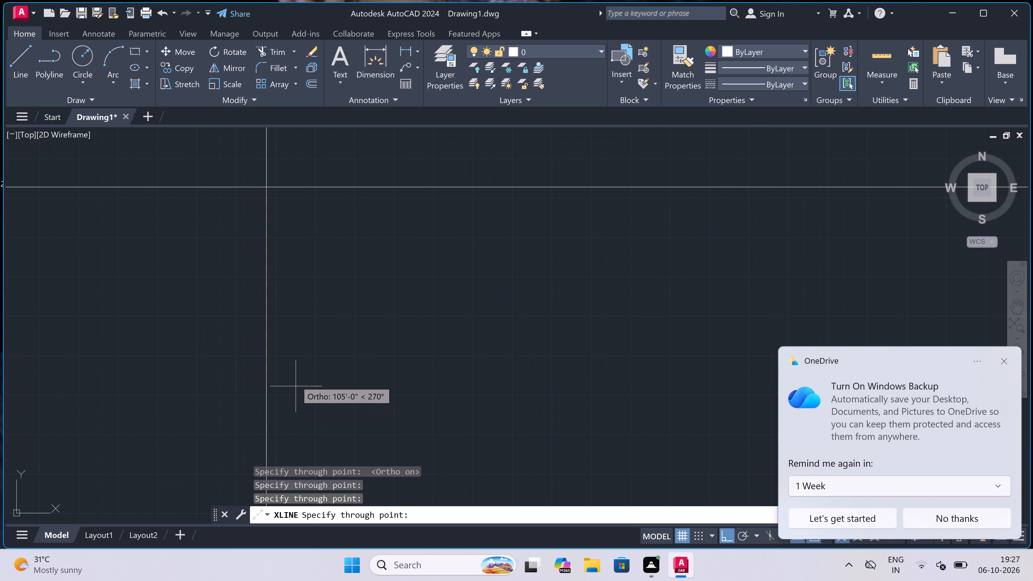
Trim the vertical line above the intersection and the horizontal line left of it to form a top-left corner.
{"action": "scroll", "coordinate": [270, 174], "scroll_direction": "up", "scroll_amount": 4}
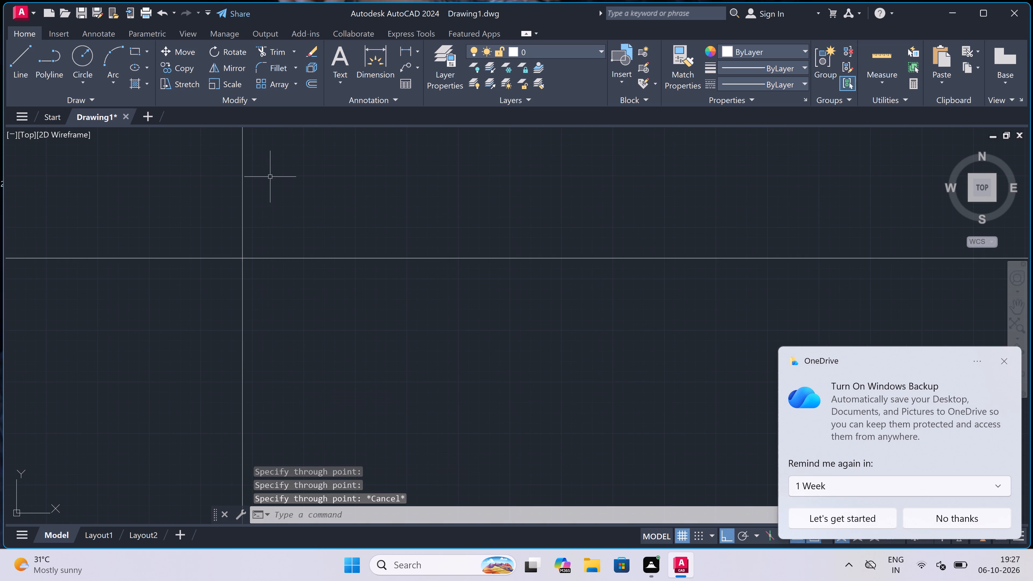
{"action": "key", "text": "t"}
{"action": "key", "text": "r"}
{"action": "key", "text": "space"}
{"action": "left_click", "coordinate": [267, 224]}
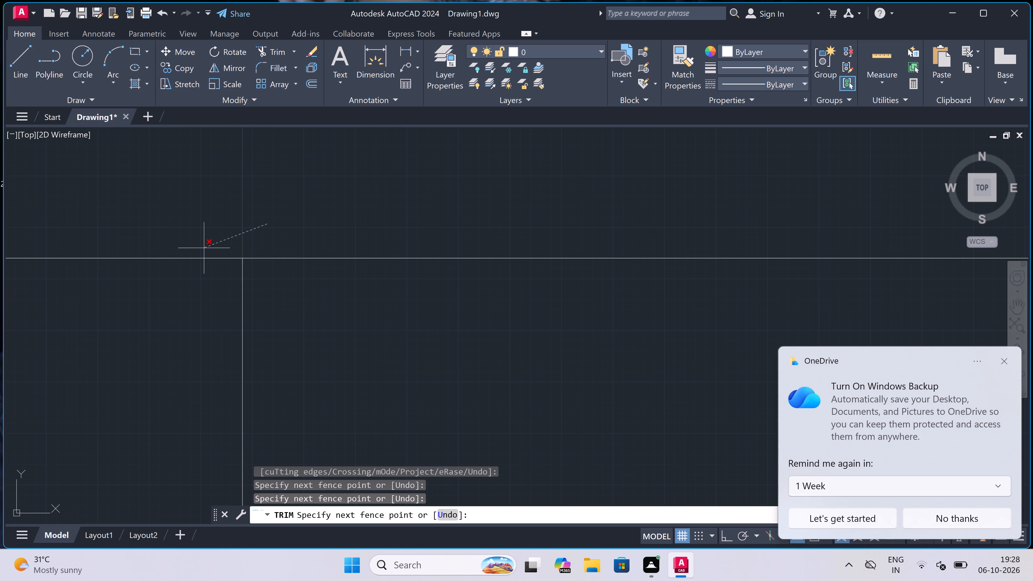
{"action": "left_click", "coordinate": [153, 260]}
{"action": "key", "text": "Escape"}
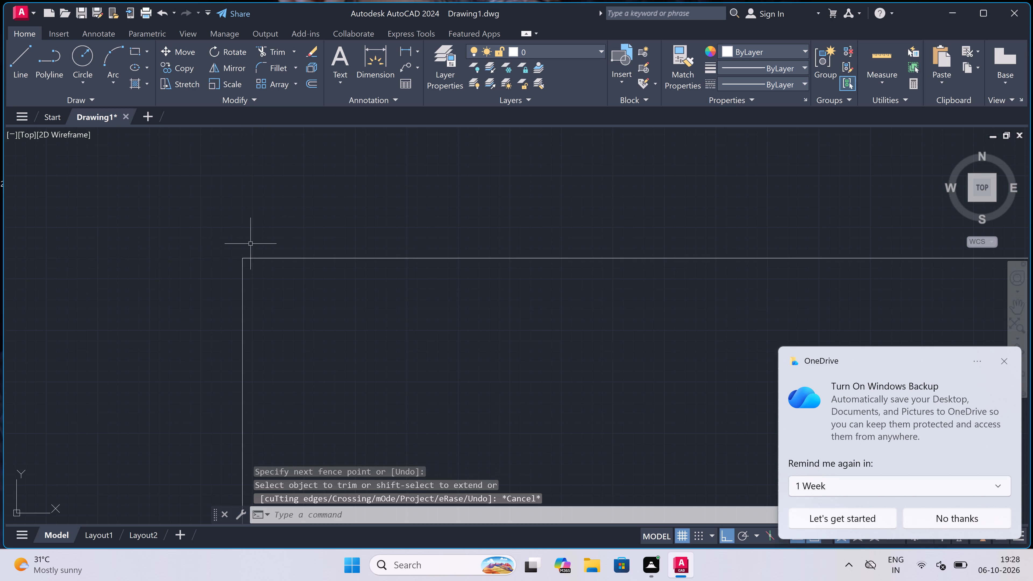
Offset the top horizontal and left vertical lines 9" inward to form the outer walls.
{"action": "scroll", "coordinate": [265, 258], "scroll_direction": "up", "scroll_amount": 2}
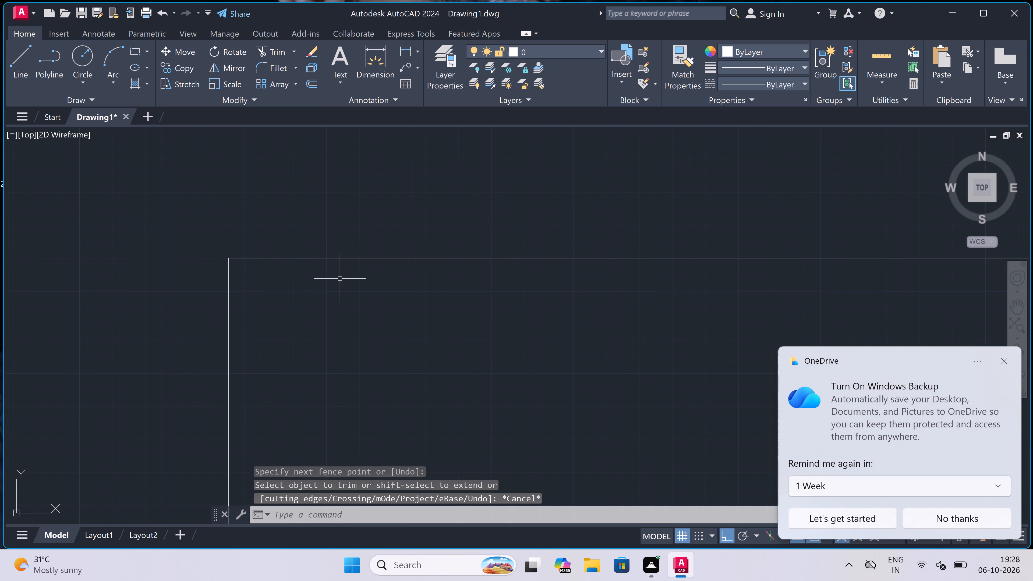
{"action": "key", "text": "o"}
{"action": "key", "text": "space"}
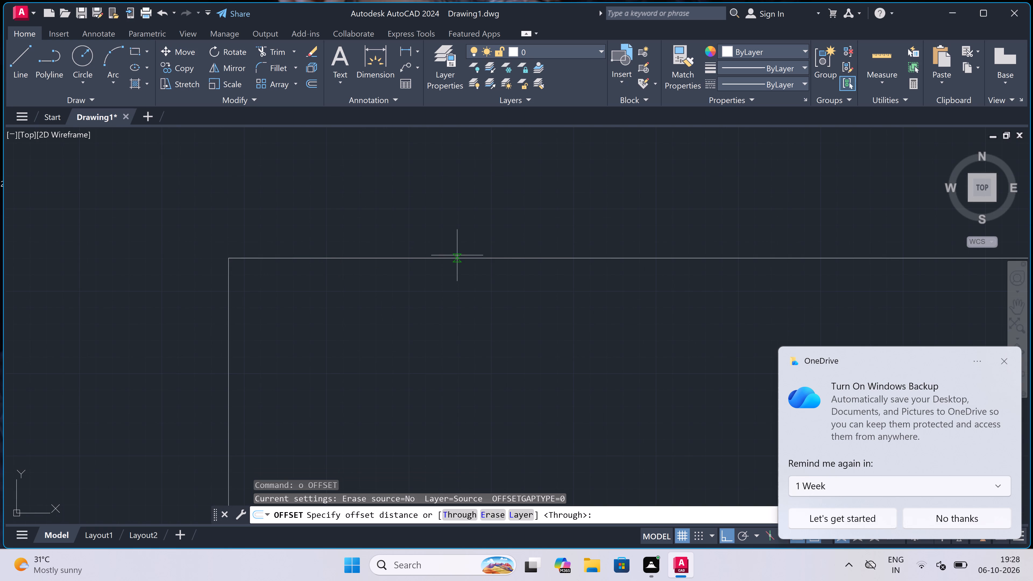
{"action": "left_click", "coordinate": [455, 261]}
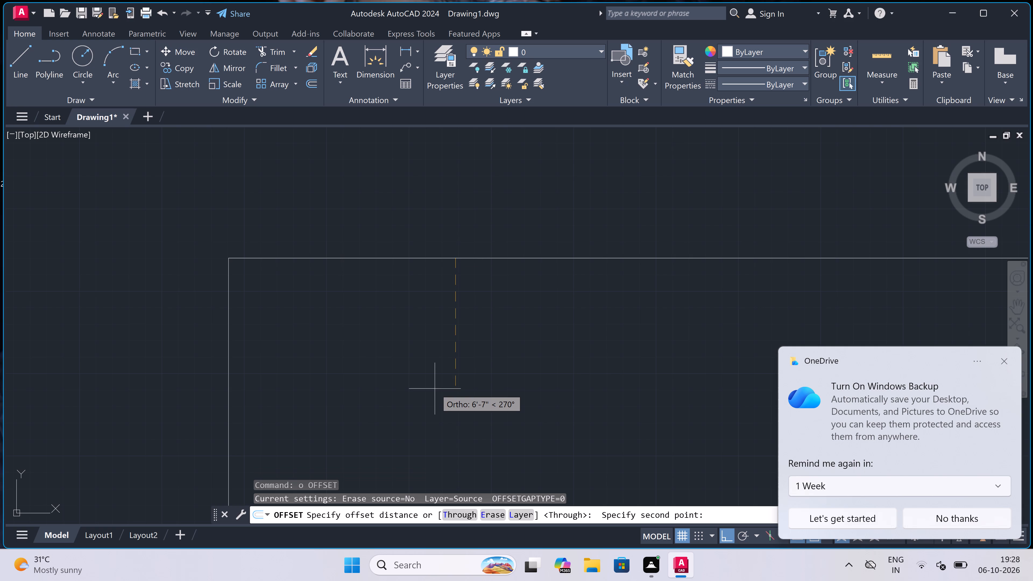
{"action": "type", "text": "9\""}
{"action": "key", "text": "space"}
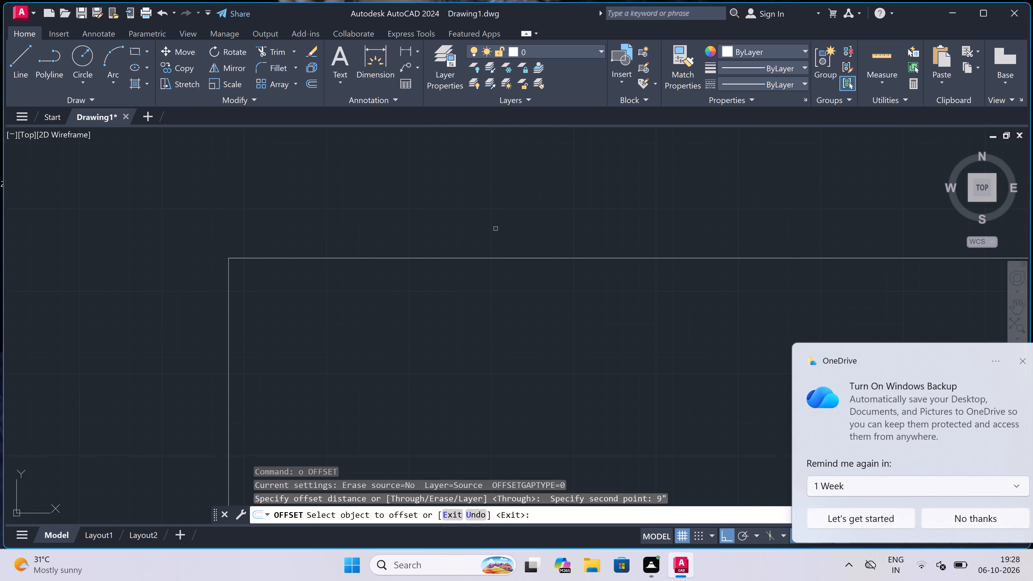
{"action": "left_click", "coordinate": [490, 258]}
{"action": "left_click", "coordinate": [480, 299]}
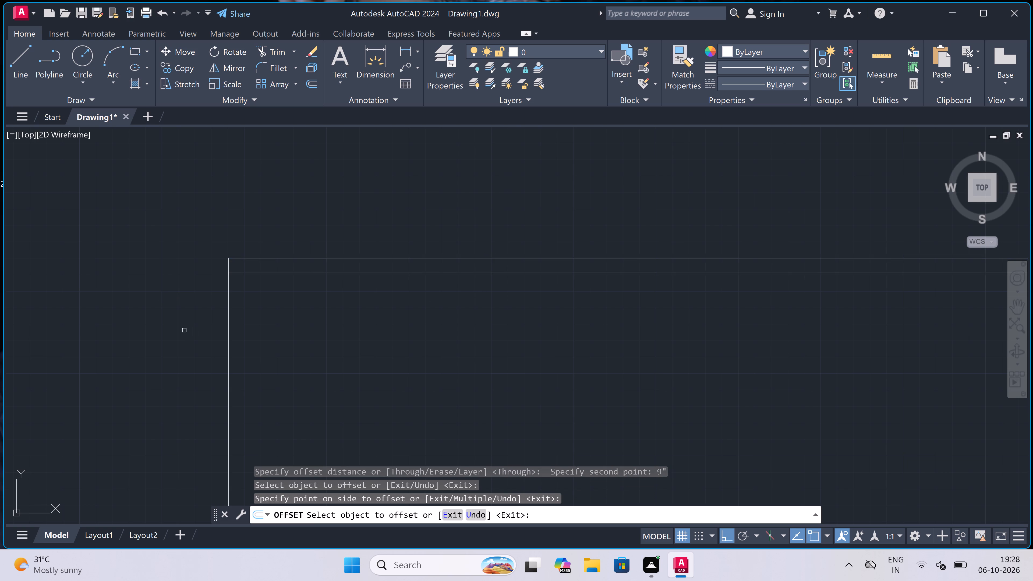
{"action": "left_click", "coordinate": [229, 318]}
{"action": "left_click", "coordinate": [261, 323]}
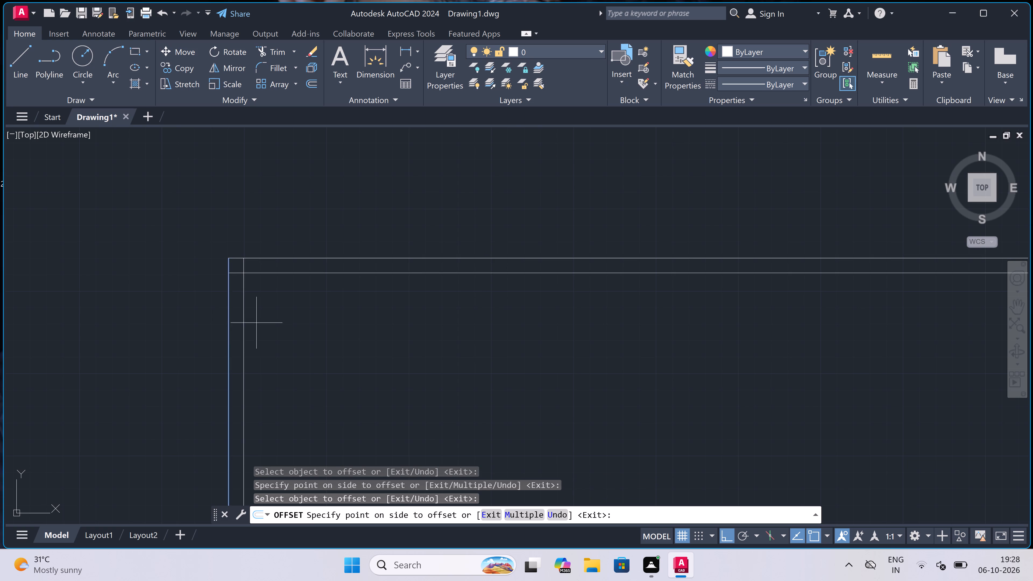
{"action": "key", "text": "Escape"}
Offset the top wall's inner line 10' downward to set the first room's depth.
{"action": "key", "text": "space"}
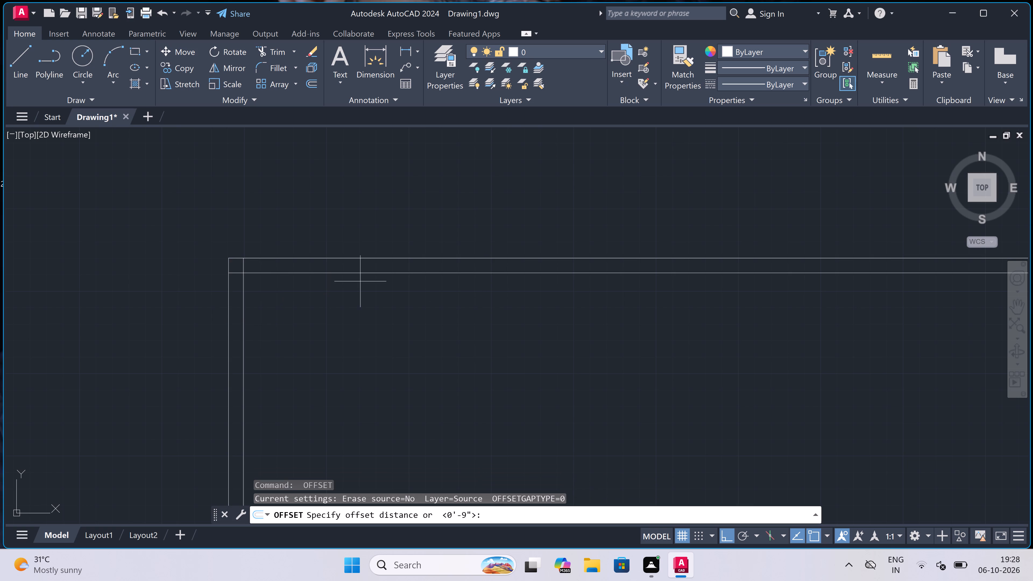
{"action": "left_click", "coordinate": [367, 272]}
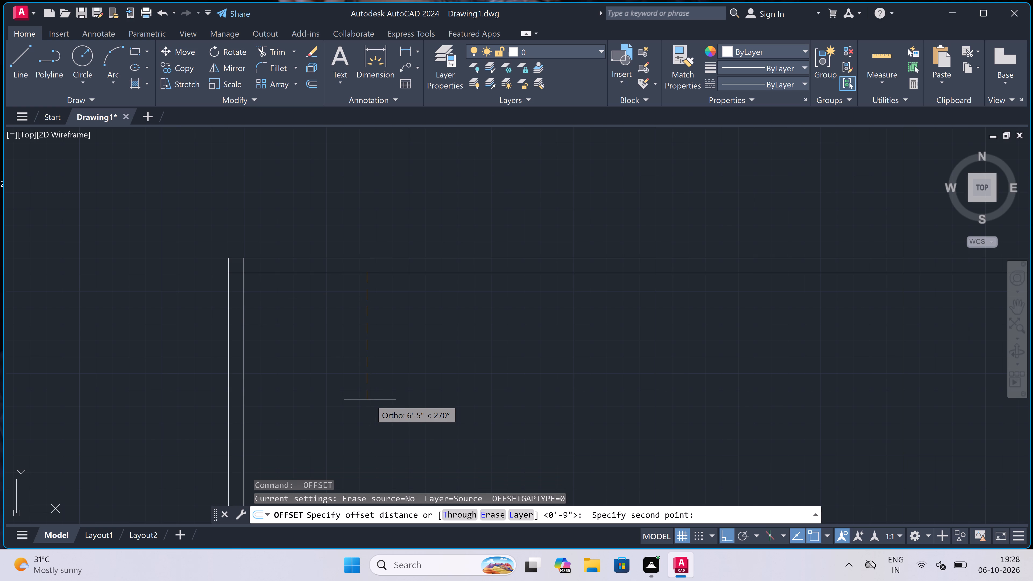
{"action": "key", "text": "1"}
{"action": "type", "text": "0'"}
{"action": "key", "text": "space"}
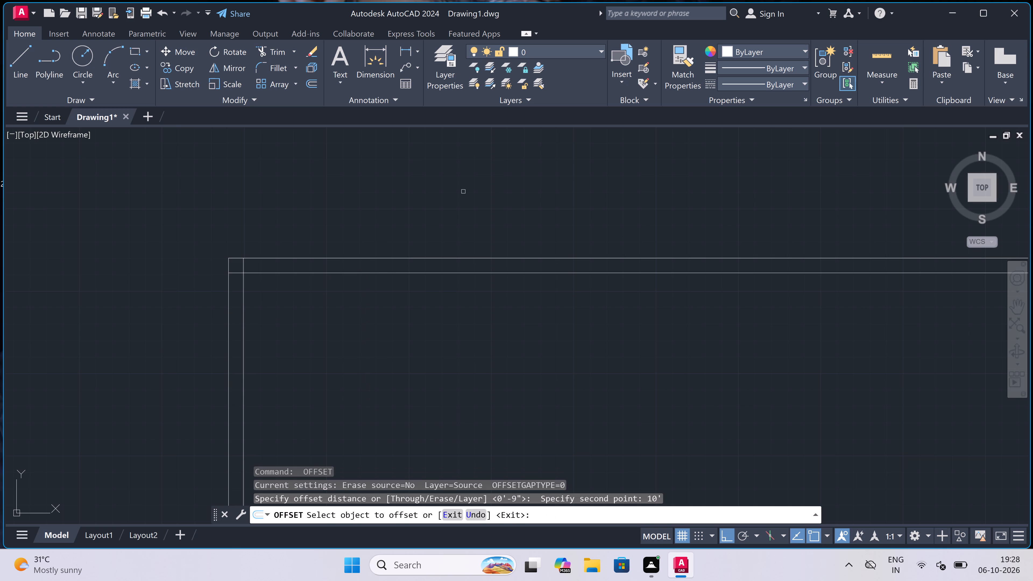
{"action": "left_click", "coordinate": [327, 272]}
{"action": "left_click", "coordinate": [326, 329]}
{"action": "scroll", "coordinate": [326, 327], "scroll_direction": "down", "scroll_amount": 3}
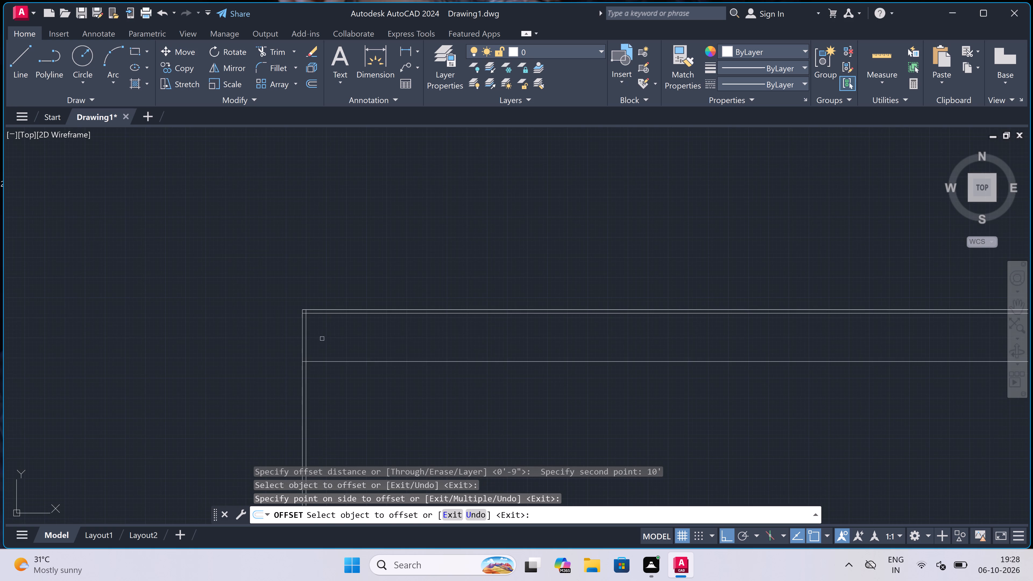
{"action": "scroll", "coordinate": [312, 362], "scroll_direction": "up", "scroll_amount": 3}
{"action": "key", "text": "Escape"}
Offset the room's lower horizontal line 4.5" downward to form the partition wall thickness.
{"action": "key", "text": "space"}
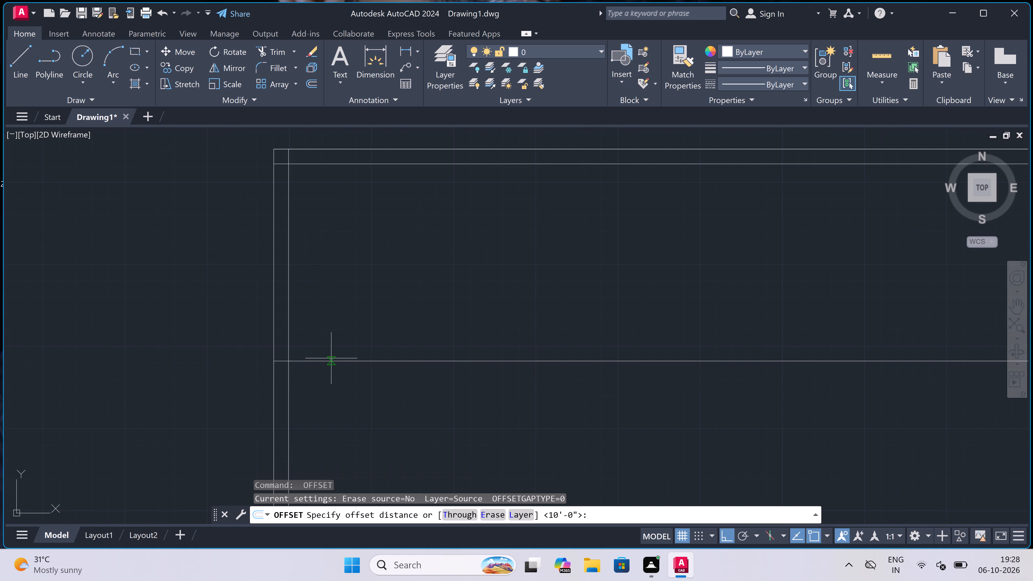
{"action": "left_click", "coordinate": [331, 362]}
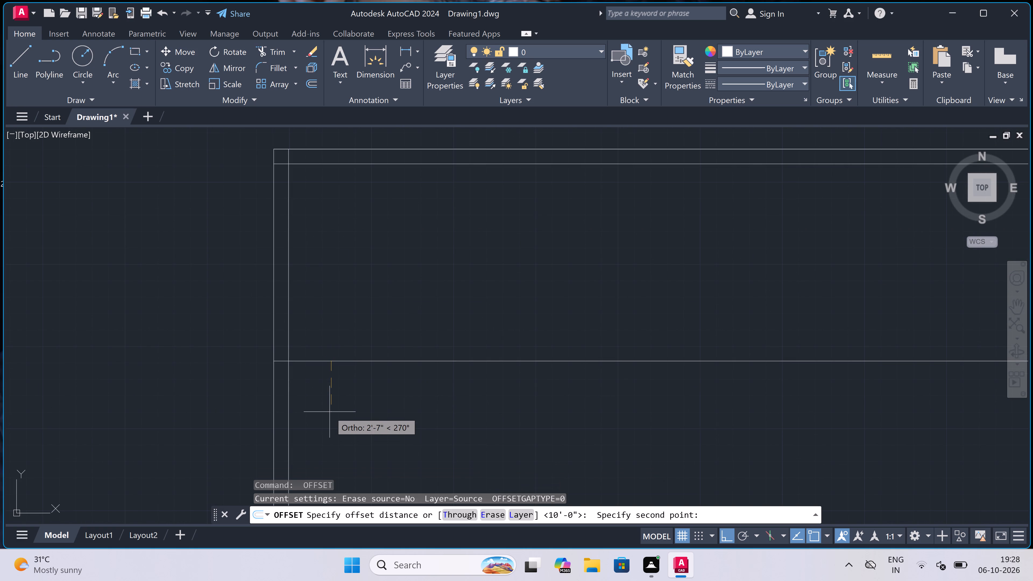
{"action": "key", "text": "4"}
{"action": "type", "text": ".5"}
{"action": "key", "text": "shift+quotedbl"}
{"action": "key", "text": "space"}
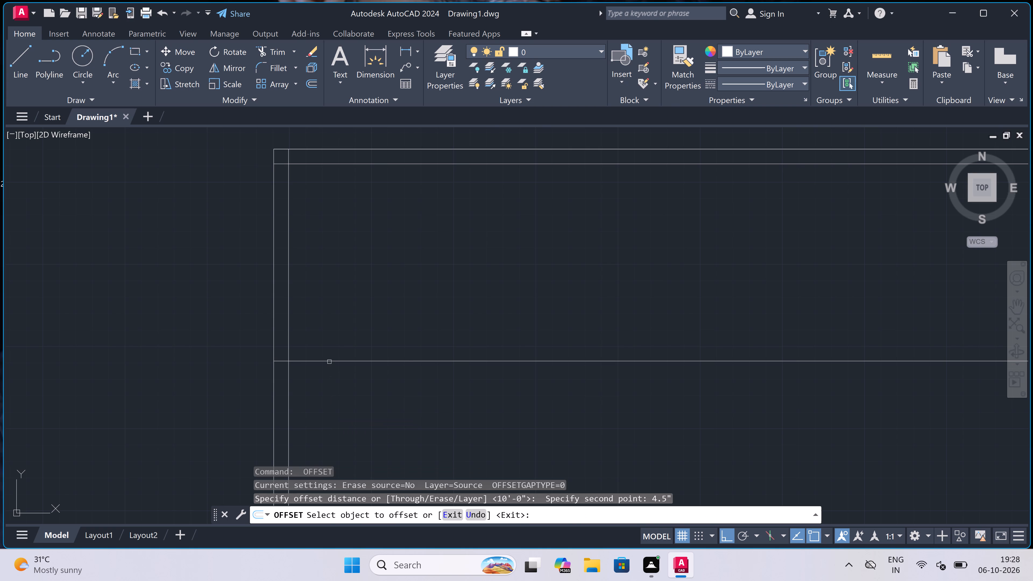
{"action": "left_click", "coordinate": [329, 362]}
{"action": "left_click", "coordinate": [329, 400]}
{"action": "key", "text": "Escape"}
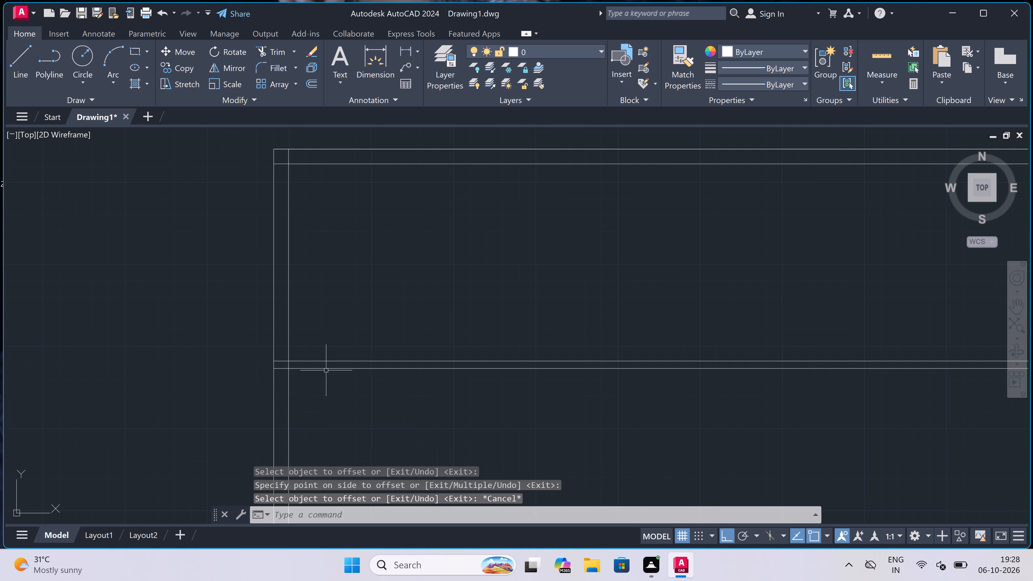
Offset the left wall's inner line 11'8" to the right to set the first room's width.
{"action": "key", "text": "space"}
{"action": "left_click", "coordinate": [292, 299]}
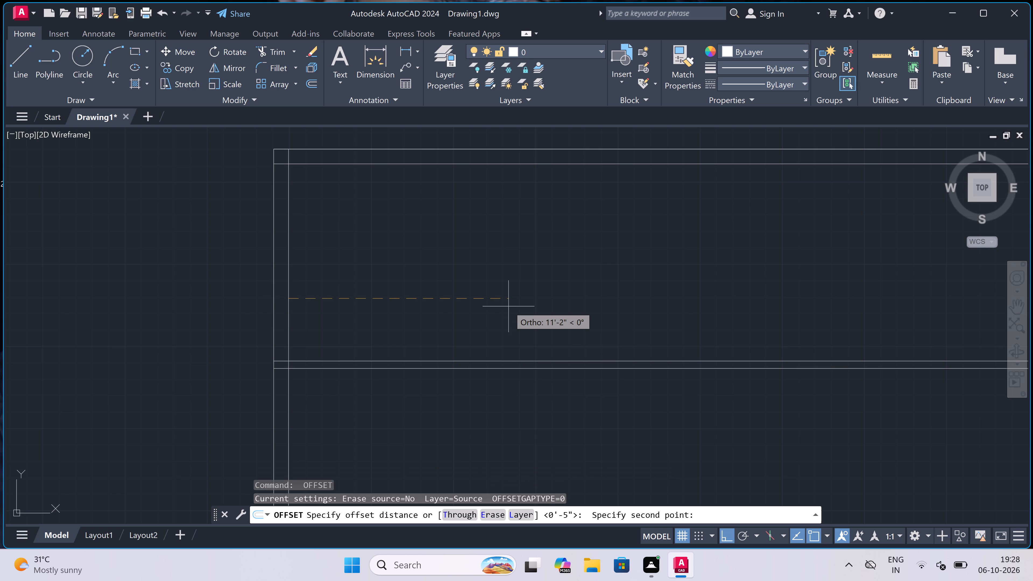
{"action": "type", "text": "11'"}
{"action": "key", "text": "8"}
{"action": "type", "text": "\""}
{"action": "key", "text": "space"}
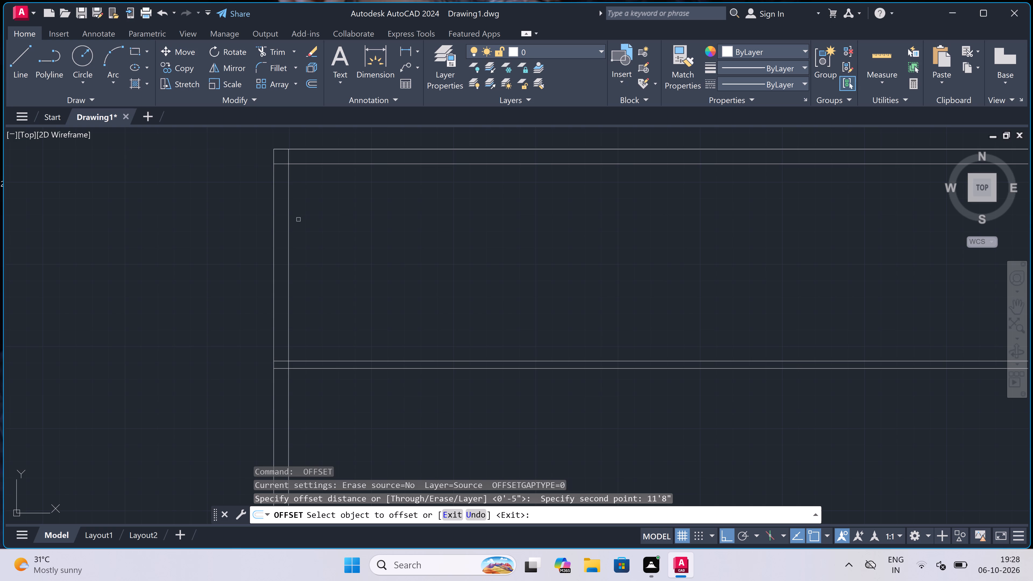
{"action": "left_click", "coordinate": [289, 217]}
{"action": "left_click", "coordinate": [447, 248]}
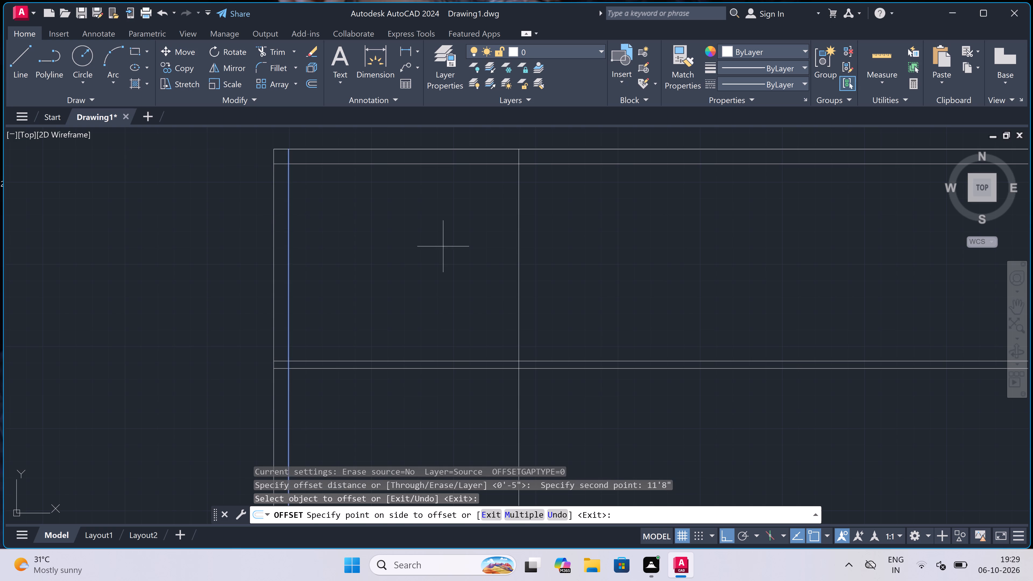
{"action": "key", "text": "Escape"}
Offset the first room's right-hand vertical line 4.5" to the right to form the partition wall thickness.
{"action": "key", "text": "space"}
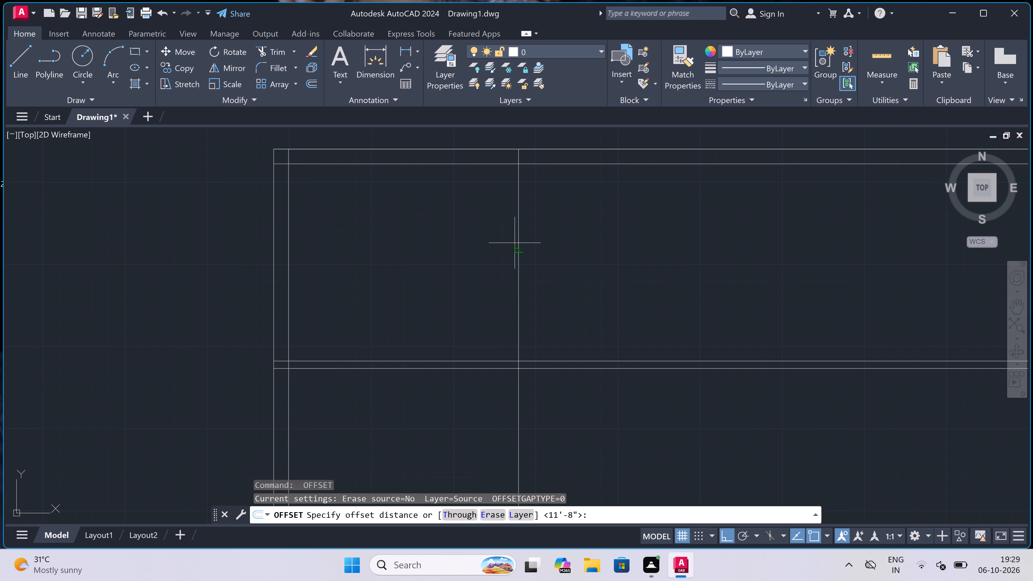
{"action": "left_click", "coordinate": [515, 243]}
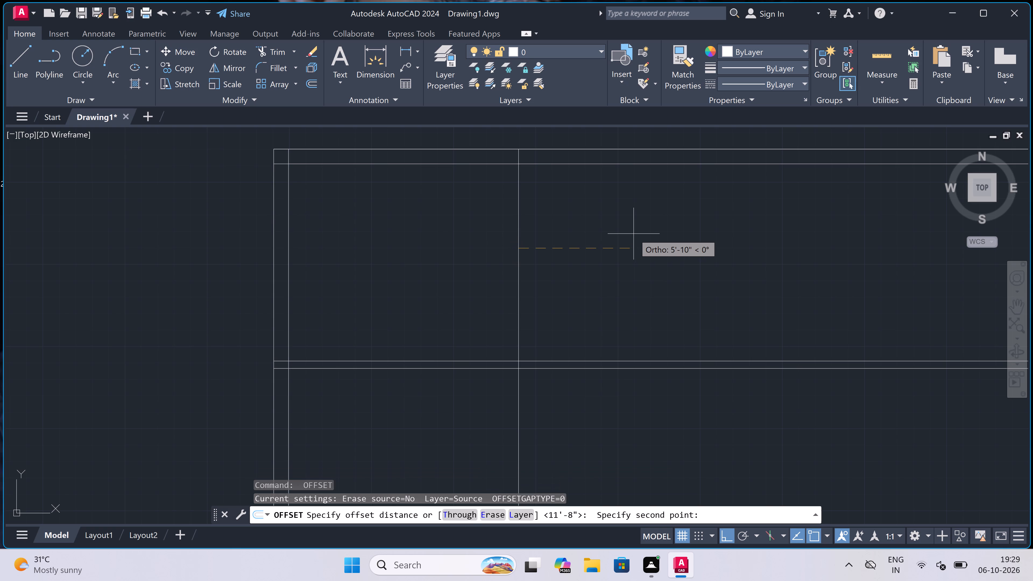
{"action": "type", "text": "4.5\""}
{"action": "key", "text": "space"}
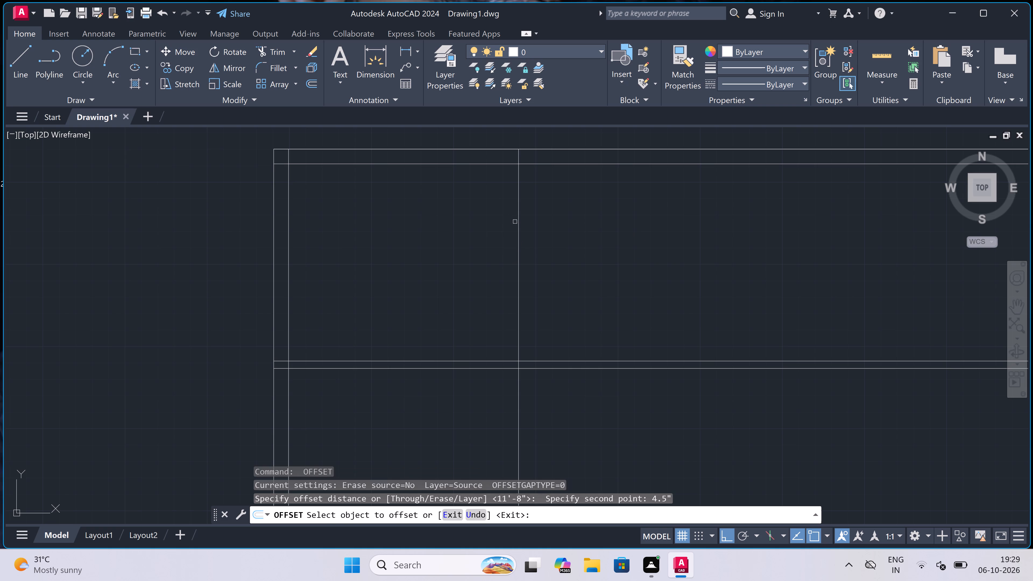
{"action": "left_click", "coordinate": [518, 224]}
{"action": "left_click", "coordinate": [570, 234]}
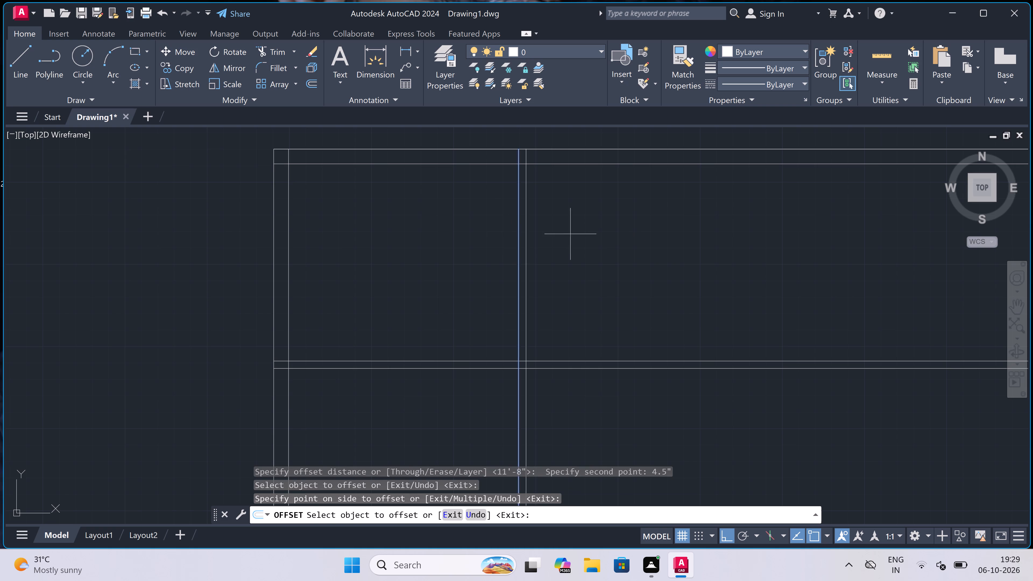
{"action": "key", "text": "Escape"}
Offset the new partition's right line 4' to the right to set the width of the narrow middle space.
{"action": "key", "text": "space"}
{"action": "left_click_drag", "start_coordinate": [528, 236], "coordinate": [529, 237]}
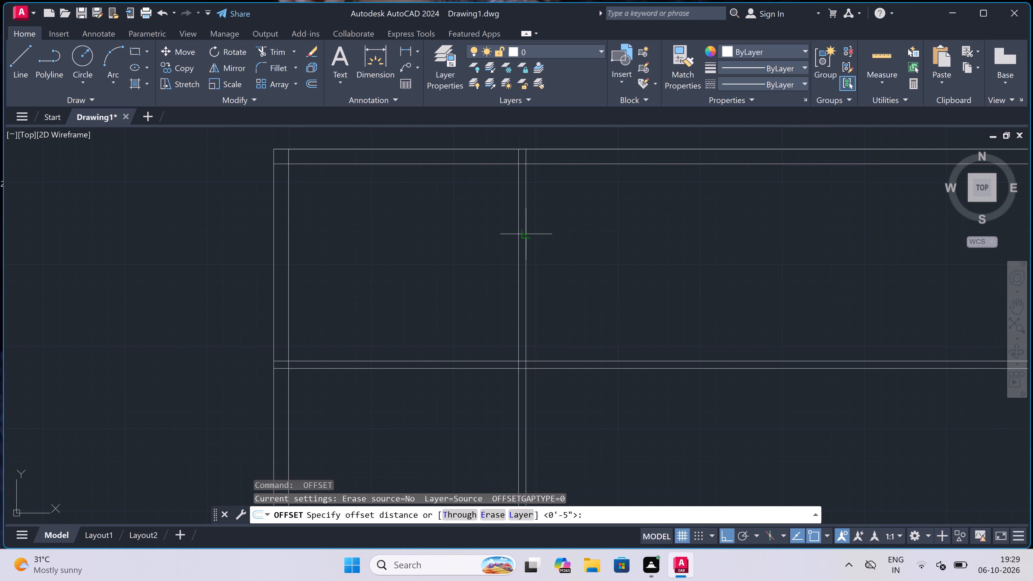
{"action": "left_click_drag", "start_coordinate": [529, 237], "coordinate": [532, 240]}
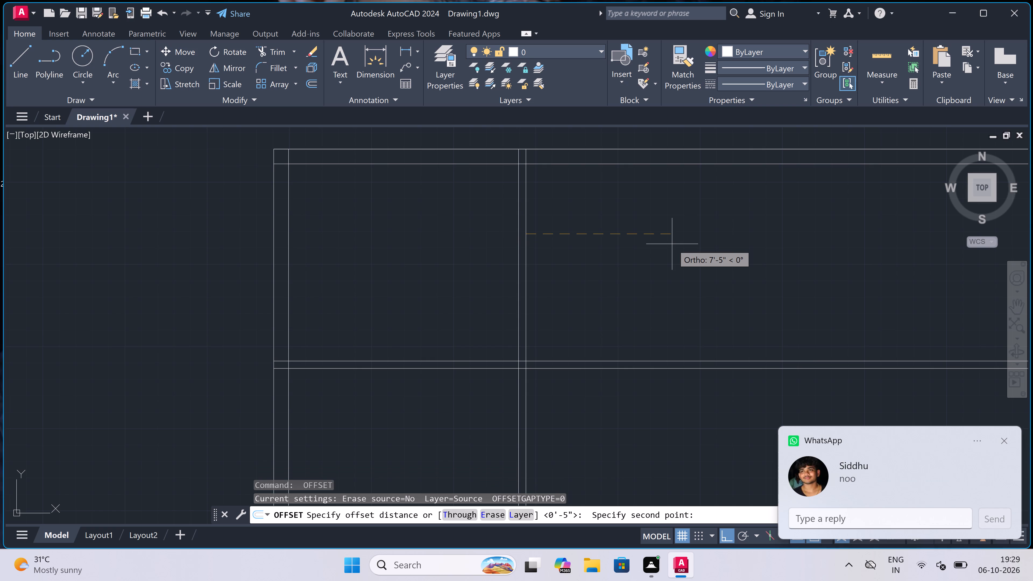
{"action": "type", "text": "4'"}
{"action": "key", "text": "space"}
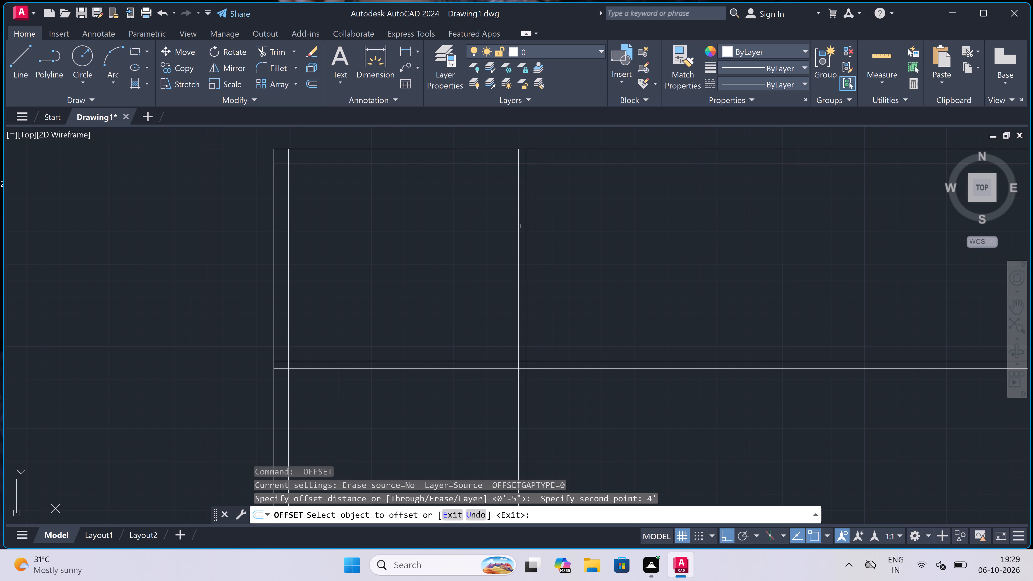
{"action": "left_click", "coordinate": [526, 212]}
{"action": "left_click", "coordinate": [611, 220]}
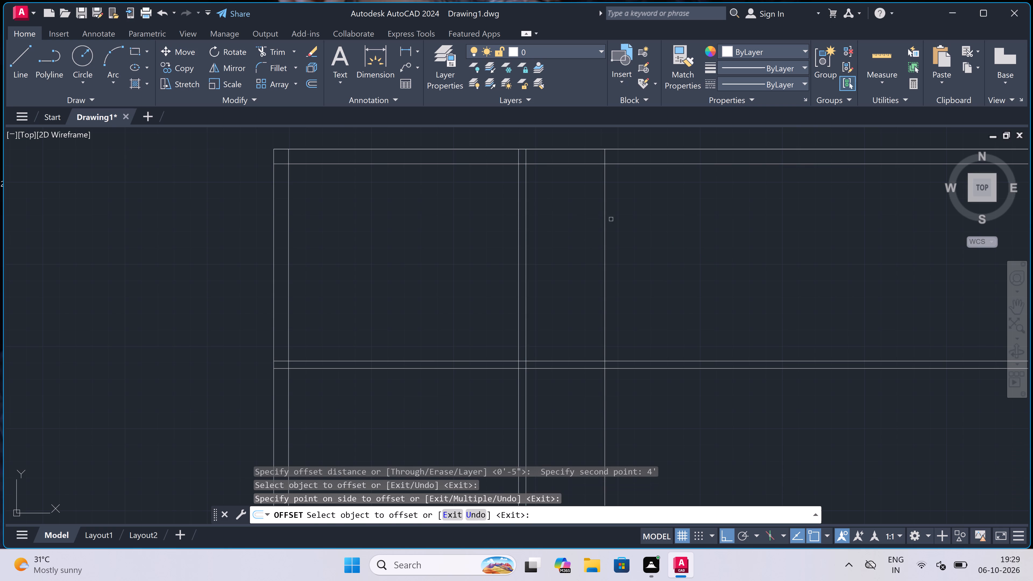
{"action": "key", "text": "Escape"}
Offset the middle space's right-hand vertical line 4.5" to the right to form the second partition.
{"action": "key", "text": "space"}
{"action": "left_click", "coordinate": [604, 214]}
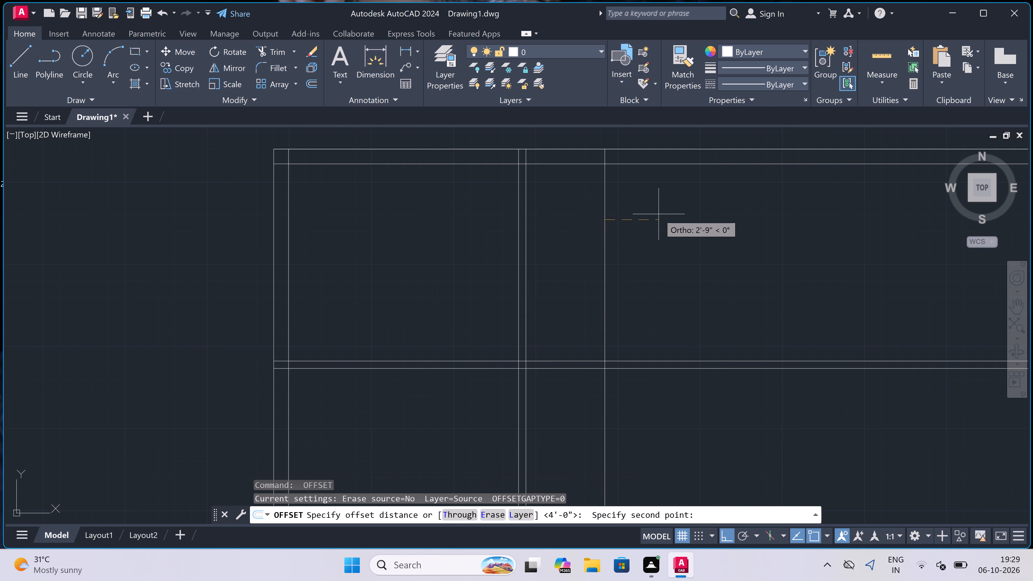
{"action": "type", "text": "4.5\""}
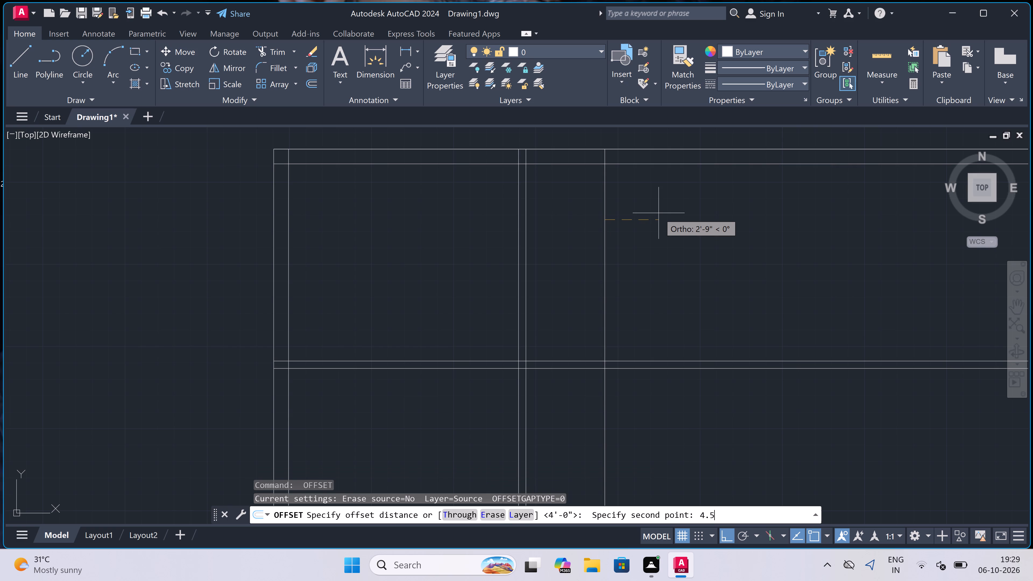
{"action": "key", "text": "space"}
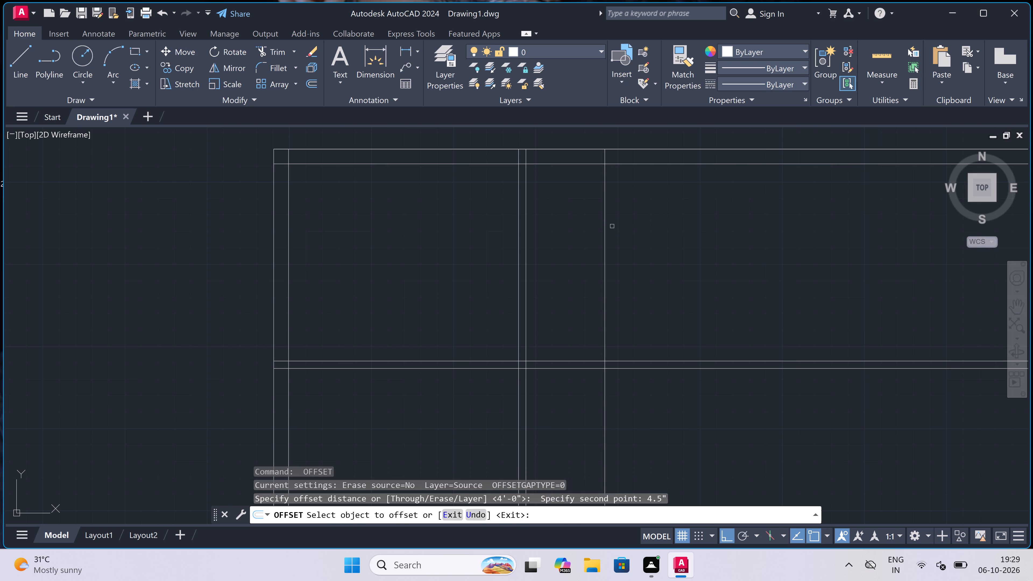
{"action": "left_click_drag", "start_coordinate": [605, 217], "coordinate": [609, 217]}
{"action": "left_click", "coordinate": [625, 222]}
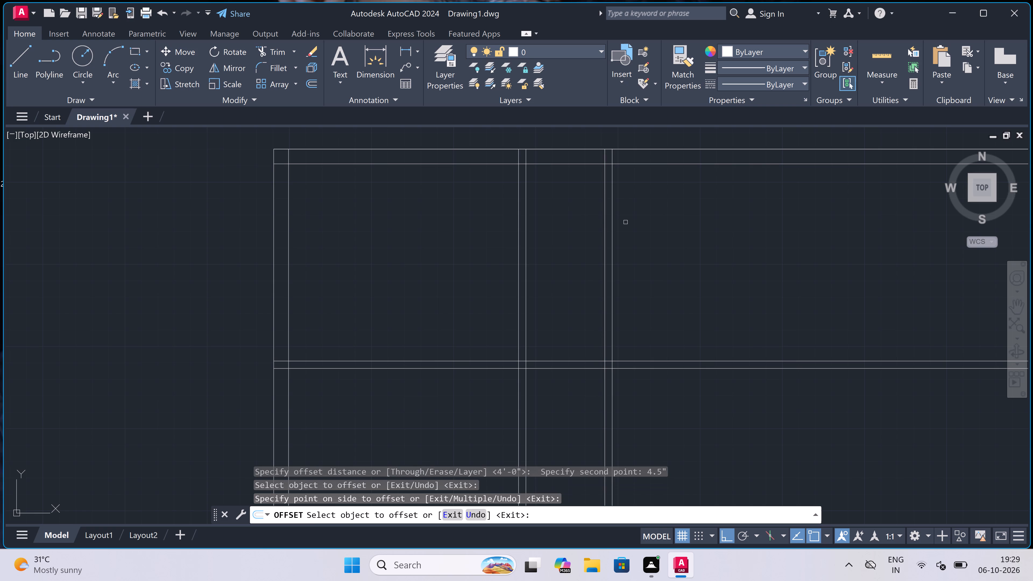
{"action": "key", "text": "Escape"}
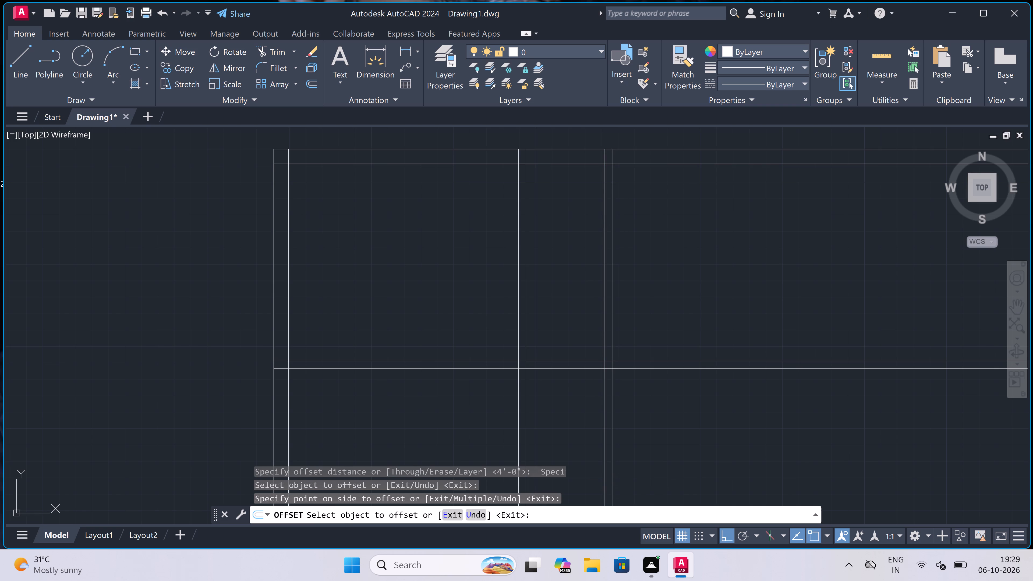
Offset the second partition's right line 9' to the right to set the third room's width.
{"action": "key", "text": "space"}
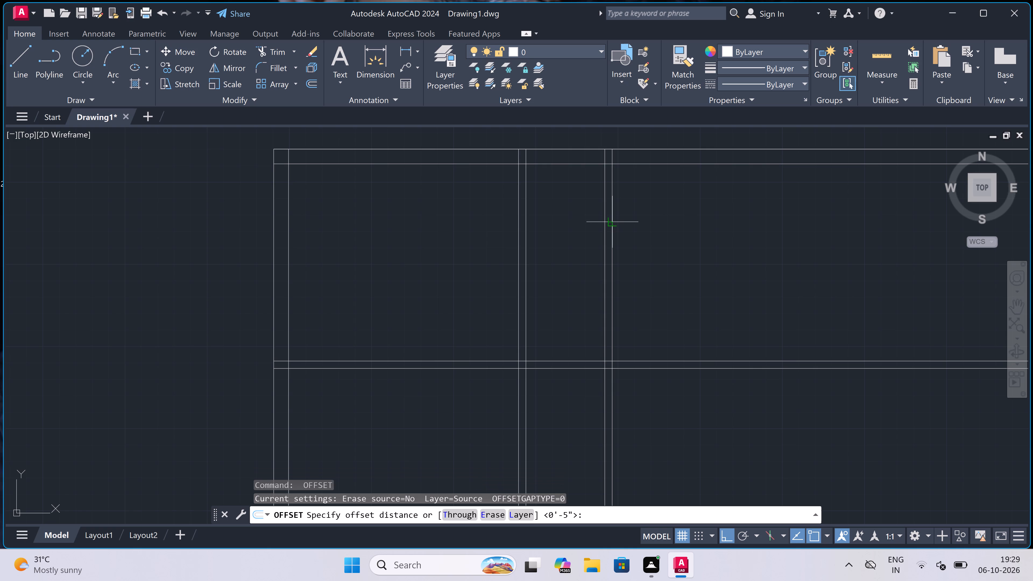
{"action": "left_click_drag", "start_coordinate": [611, 218], "coordinate": [615, 220]}
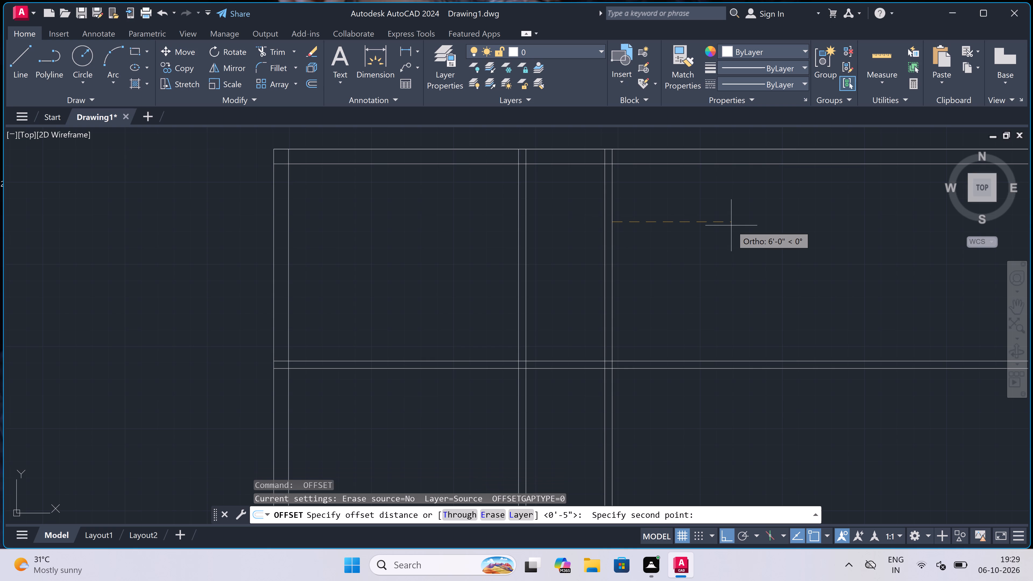
{"action": "type", "text": "9'"}
{"action": "key", "text": "space"}
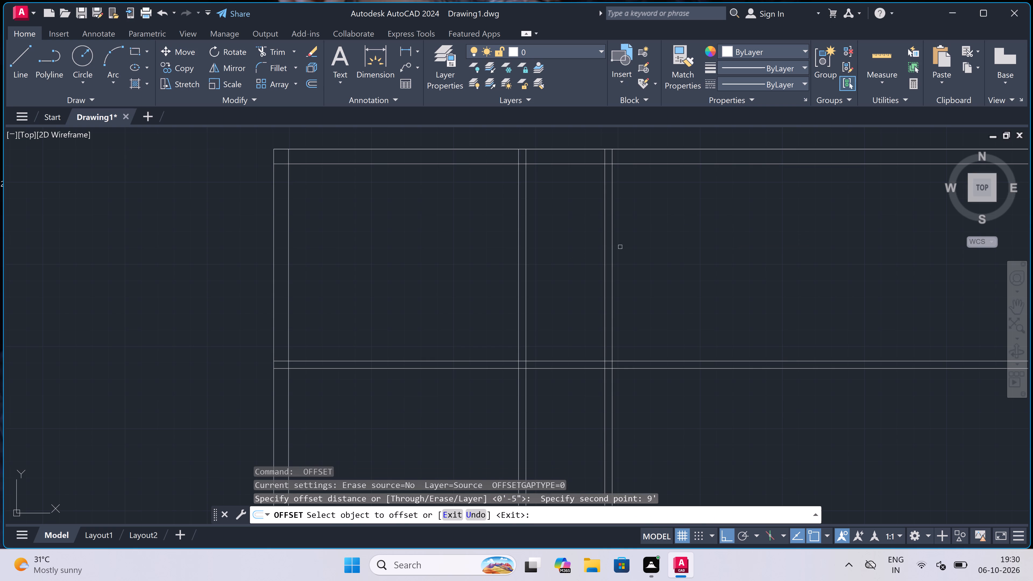
{"action": "left_click_drag", "start_coordinate": [611, 242], "coordinate": [614, 243]}
{"action": "left_click_drag", "start_coordinate": [667, 252], "coordinate": [670, 252]}
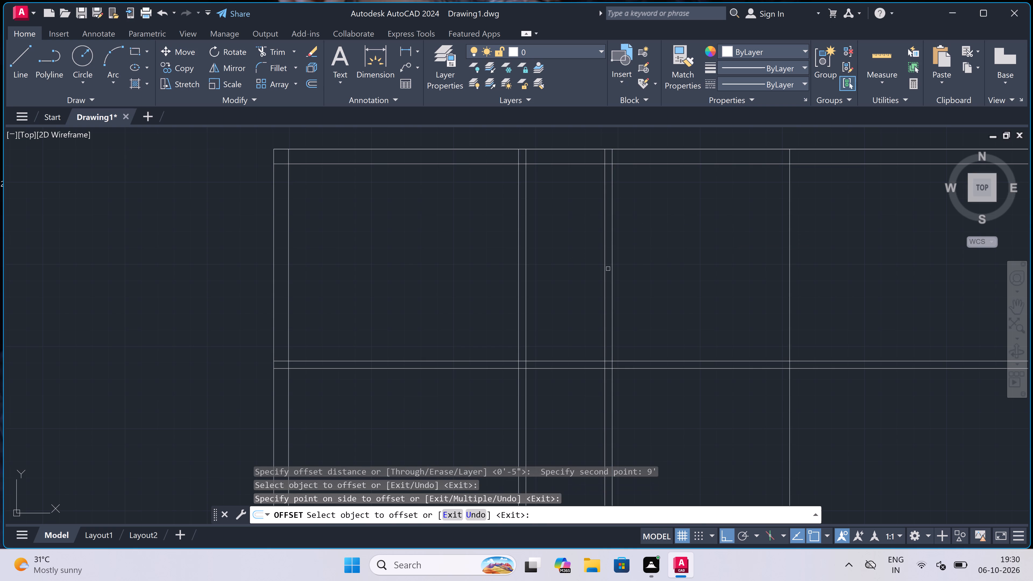
{"action": "key", "text": "Escape"}
Offset the third room's right-hand vertical line 9" to the right to form the right outer wall.
{"action": "scroll", "coordinate": [372, 300], "scroll_direction": "down", "scroll_amount": 4}
{"action": "scroll", "coordinate": [432, 296], "scroll_direction": "up", "scroll_amount": 4}
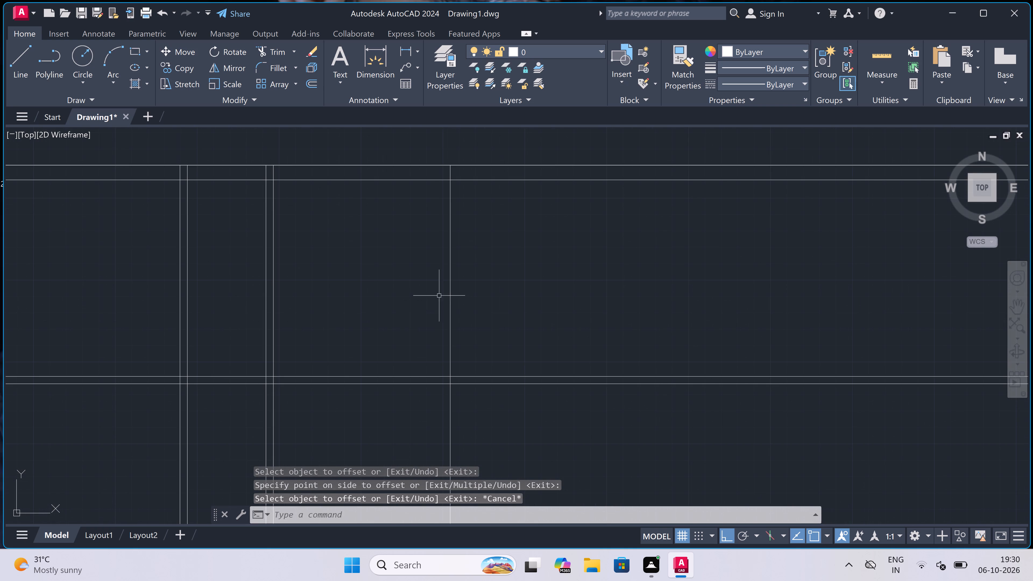
{"action": "key", "text": "space"}
{"action": "double_click", "coordinate": [452, 294]}
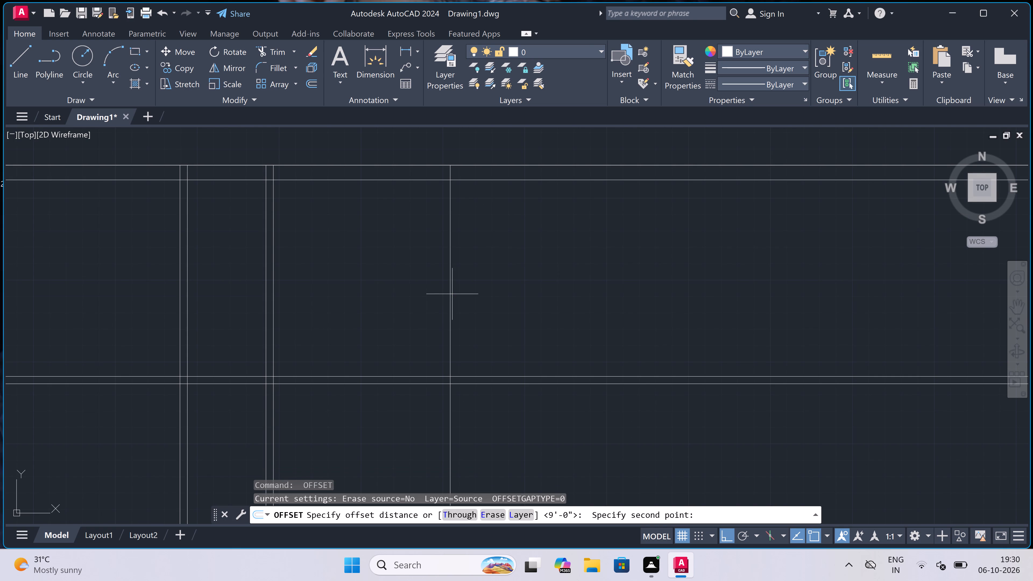
{"action": "type", "text": "9\""}
{"action": "key", "text": "space"}
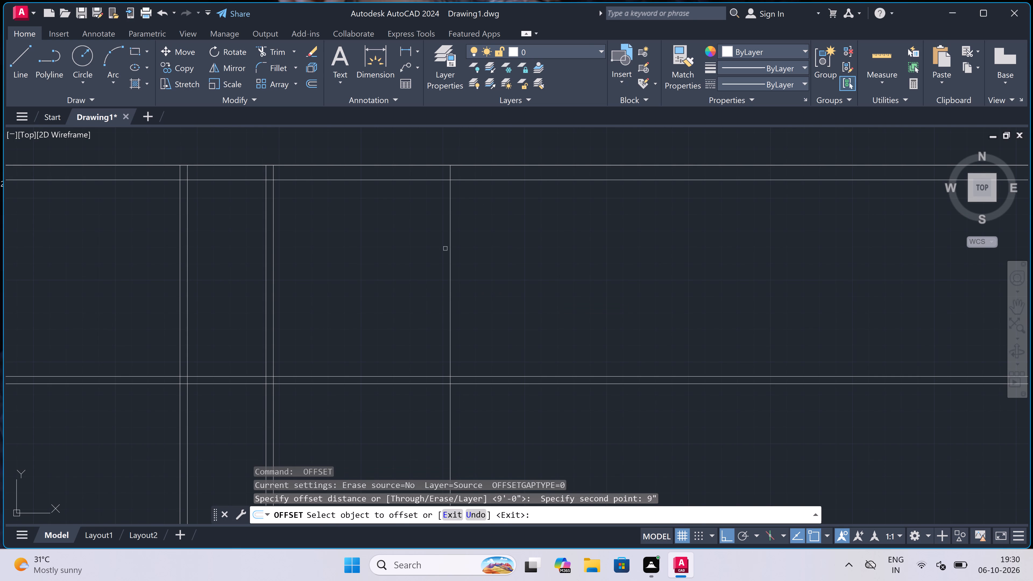
{"action": "left_click", "coordinate": [450, 249]}
{"action": "left_click_drag", "start_coordinate": [497, 253], "coordinate": [501, 254]}
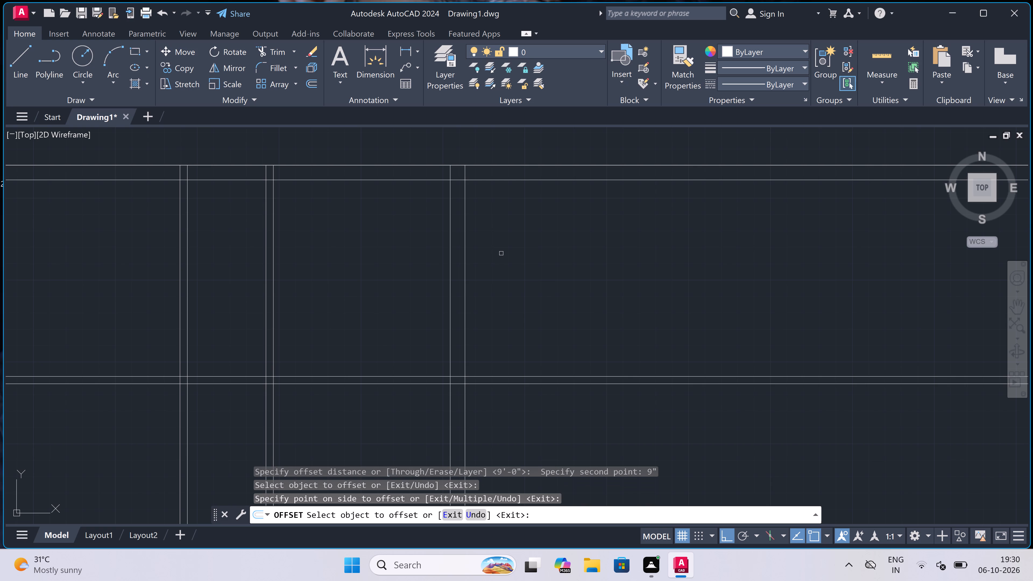
{"action": "key", "text": "Escape"}
Trim the horizontal wall lines that extend past the right outer wall's outer line.
{"action": "type", "text": "tr"}
{"action": "key", "text": "space"}
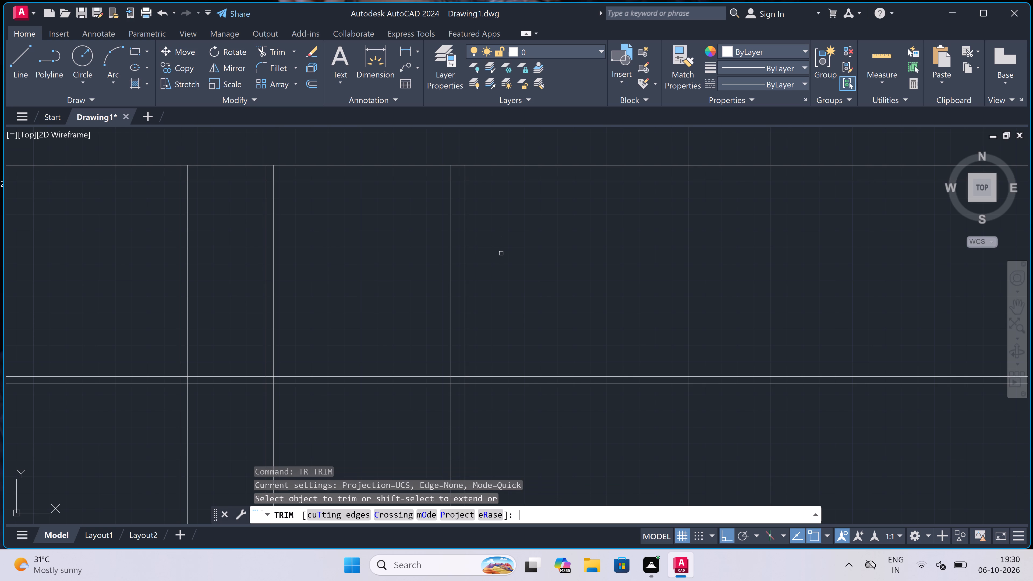
{"action": "scroll", "coordinate": [501, 253], "scroll_direction": "down", "scroll_amount": 2}
{"action": "left_click", "coordinate": [511, 205]}
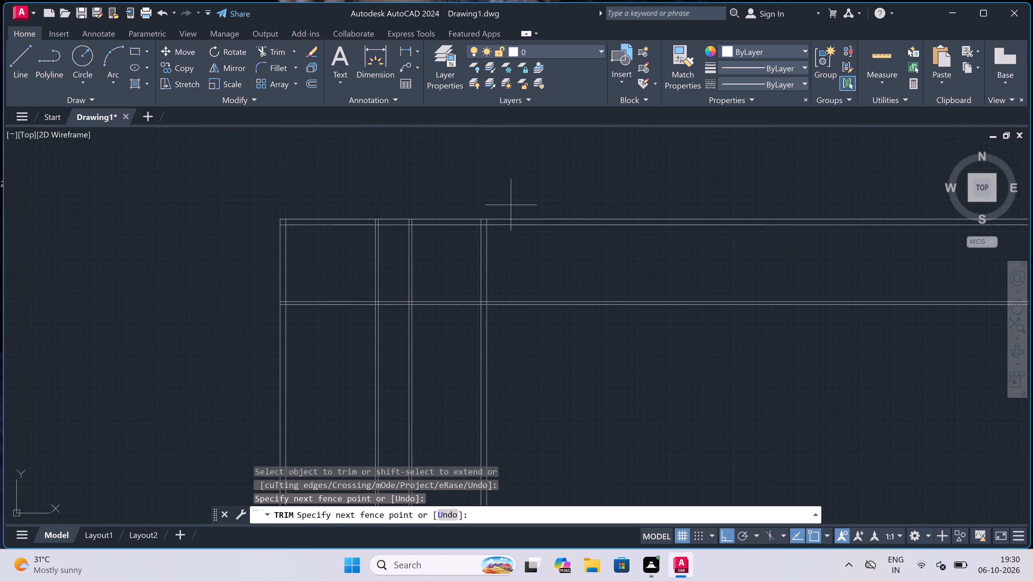
{"action": "left_click", "coordinate": [515, 383]}
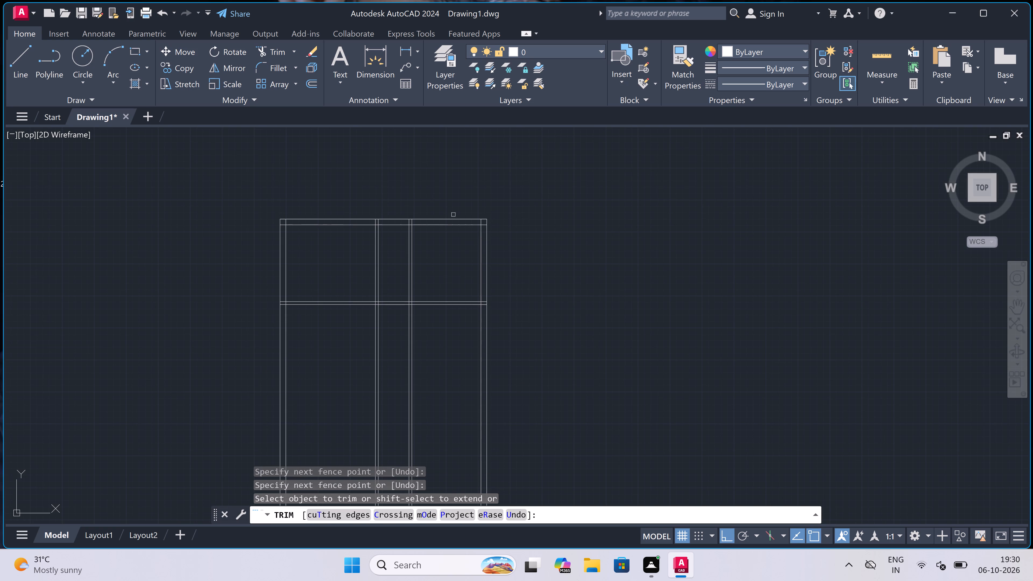
Trim the overlapping line segments inside the right outer wall at its top corner and at the horizontal partition junction.
{"action": "scroll", "coordinate": [457, 214], "scroll_direction": "up", "scroll_amount": 3}
{"action": "scroll", "coordinate": [540, 256], "scroll_direction": "up", "scroll_amount": 2}
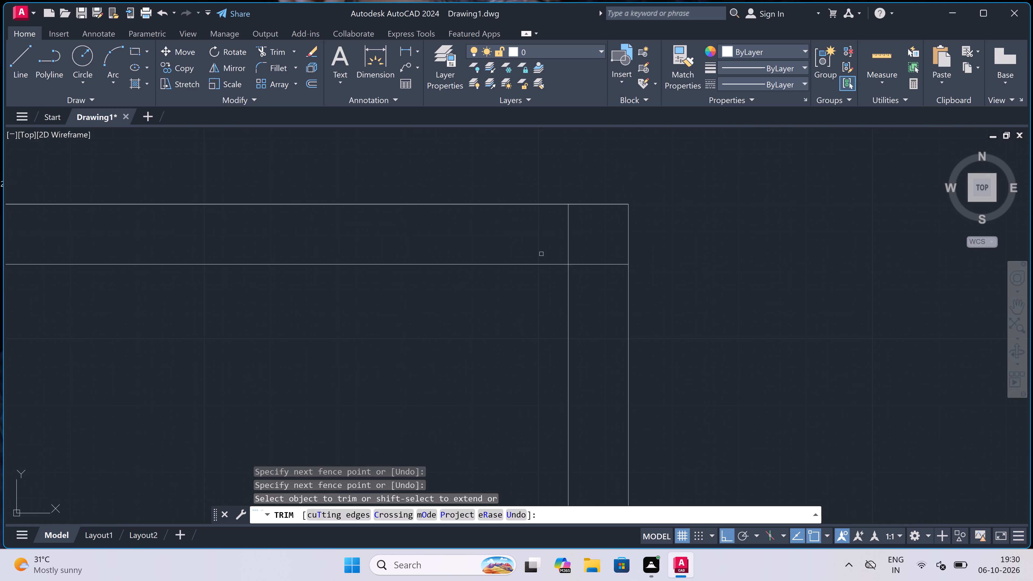
{"action": "left_click", "coordinate": [592, 226]}
{"action": "left_click", "coordinate": [526, 239]}
{"action": "left_click", "coordinate": [591, 227]}
{"action": "scroll", "coordinate": [591, 227], "scroll_direction": "down", "scroll_amount": 2}
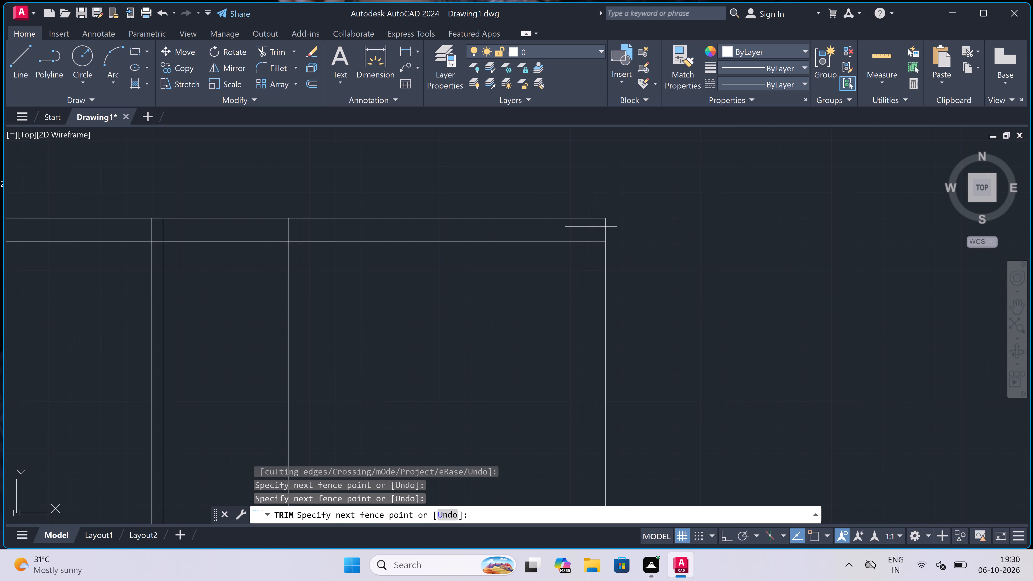
{"action": "scroll", "coordinate": [591, 227], "scroll_direction": "down", "scroll_amount": 2}
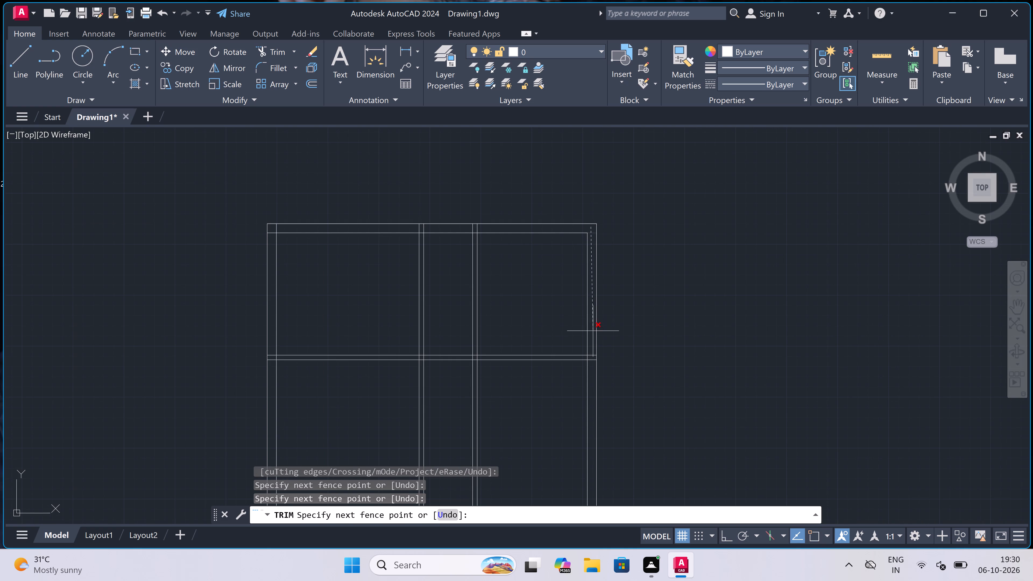
{"action": "scroll", "coordinate": [590, 363], "scroll_direction": "up", "scroll_amount": 3}
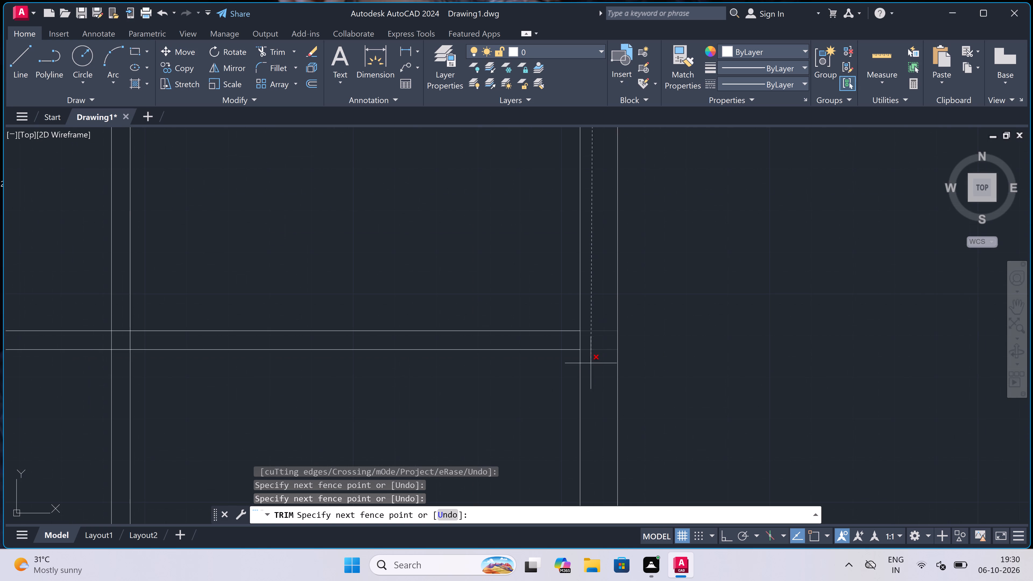
{"action": "left_click", "coordinate": [594, 362]}
{"action": "scroll", "coordinate": [597, 343], "scroll_direction": "up", "scroll_amount": 4}
{"action": "left_click", "coordinate": [597, 343]}
{"action": "left_click", "coordinate": [397, 325]}
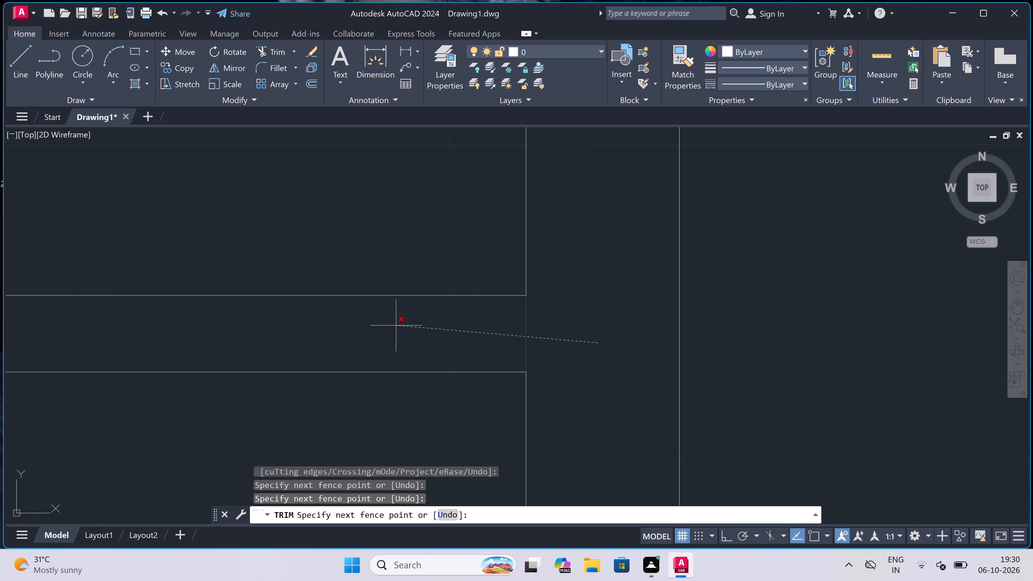
Trim both vertical partitions' lines below the horizontal partition.
{"action": "scroll", "coordinate": [649, 333], "scroll_direction": "down", "scroll_amount": 8}
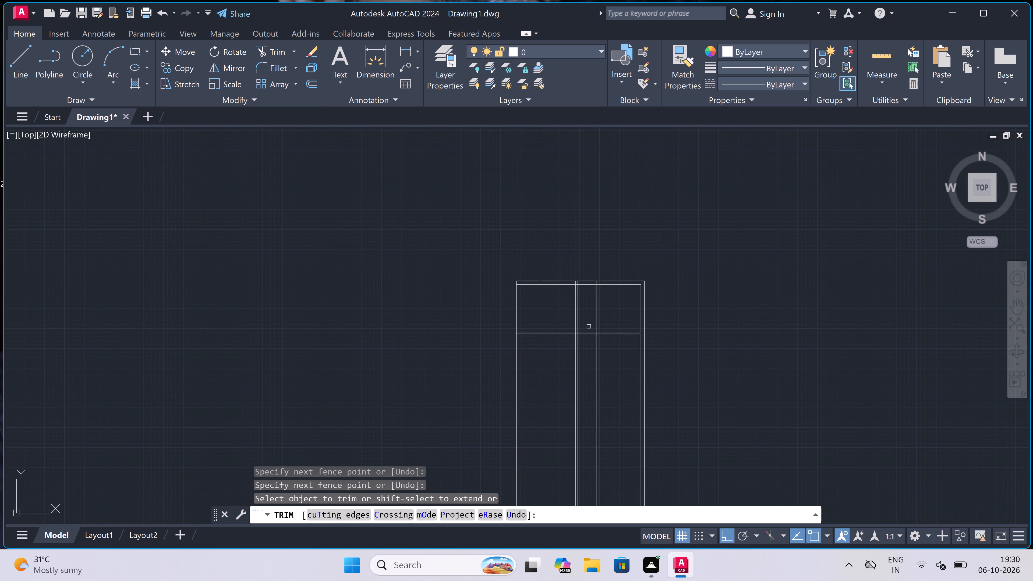
{"action": "scroll", "coordinate": [627, 369], "scroll_direction": "up", "scroll_amount": 2}
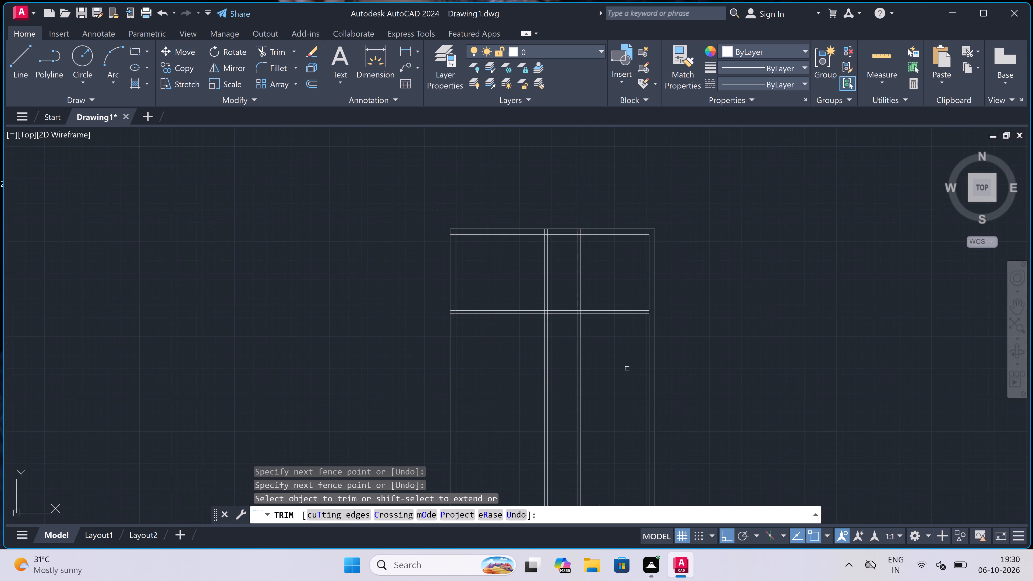
{"action": "scroll", "coordinate": [627, 369], "scroll_direction": "up", "scroll_amount": 1}
{"action": "left_click", "coordinate": [609, 352]}
{"action": "left_click", "coordinate": [335, 330]}
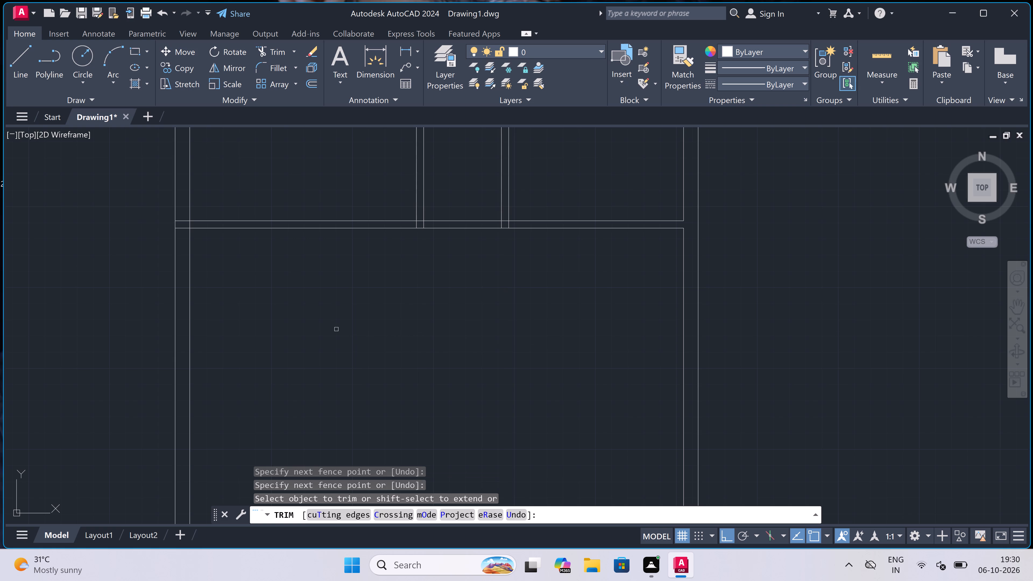
{"action": "scroll", "coordinate": [448, 164], "scroll_direction": "up", "scroll_amount": 2}
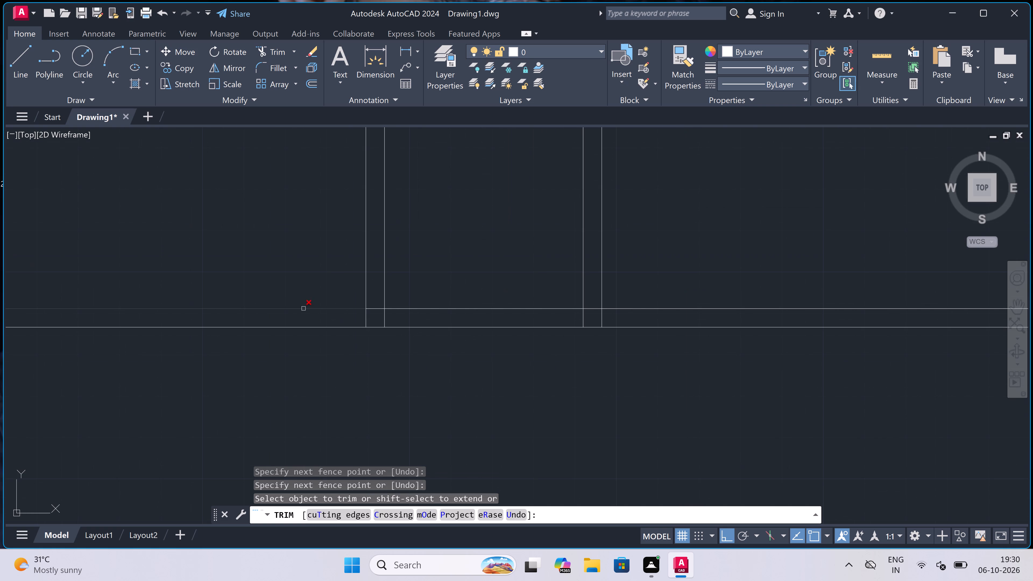
Trim the ends of both vertical partitions' lines inside the horizontal partition, flush with its upper line.
{"action": "left_click", "coordinate": [350, 312]}
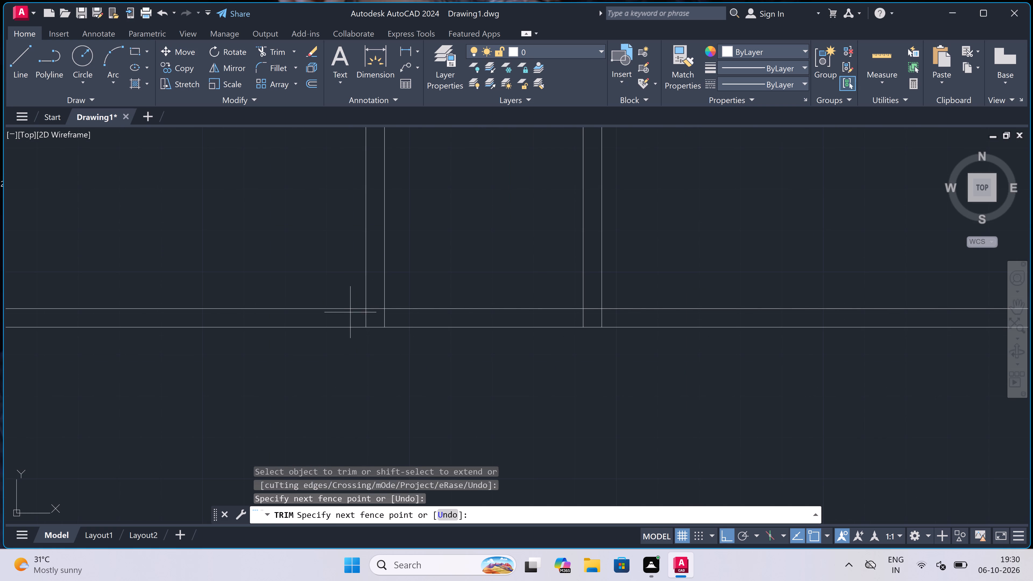
{"action": "left_click_drag", "start_coordinate": [649, 314], "coordinate": [649, 316]}
{"action": "left_click", "coordinate": [649, 316]}
{"action": "left_click", "coordinate": [605, 318]}
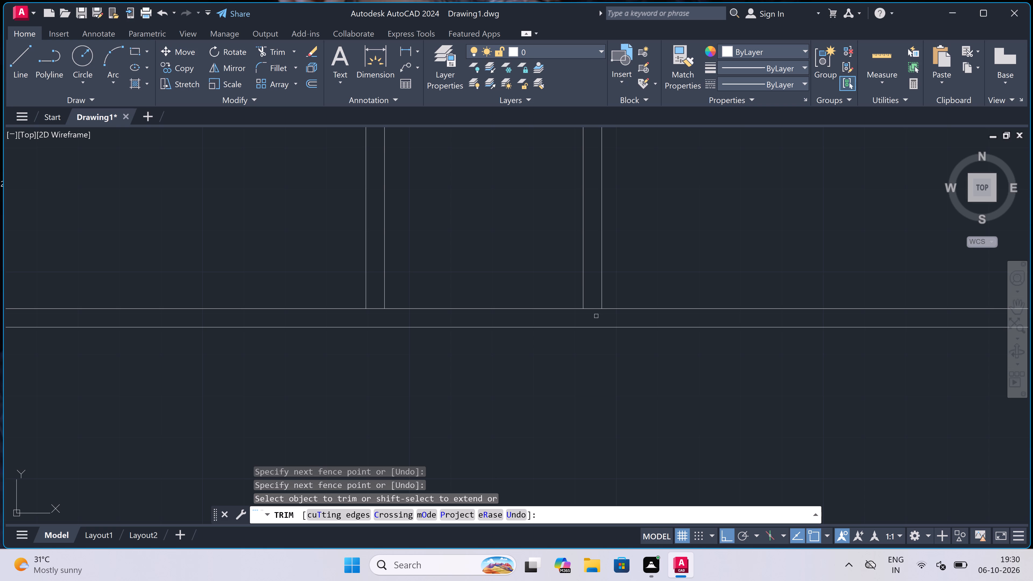
{"action": "left_click", "coordinate": [596, 316]}
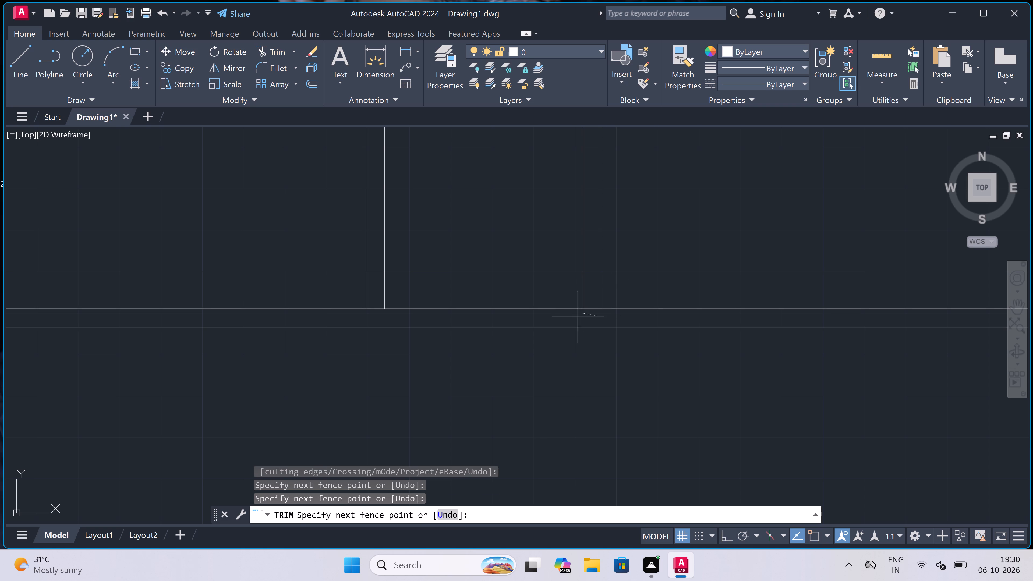
{"action": "left_click", "coordinate": [574, 320]}
Trim both vertical partitions' lines inside the top outer wall and the wall's inner line across each partition's thickness.
{"action": "scroll", "coordinate": [458, 333], "scroll_direction": "down", "scroll_amount": 5}
{"action": "scroll", "coordinate": [460, 322], "scroll_direction": "up", "scroll_amount": 3}
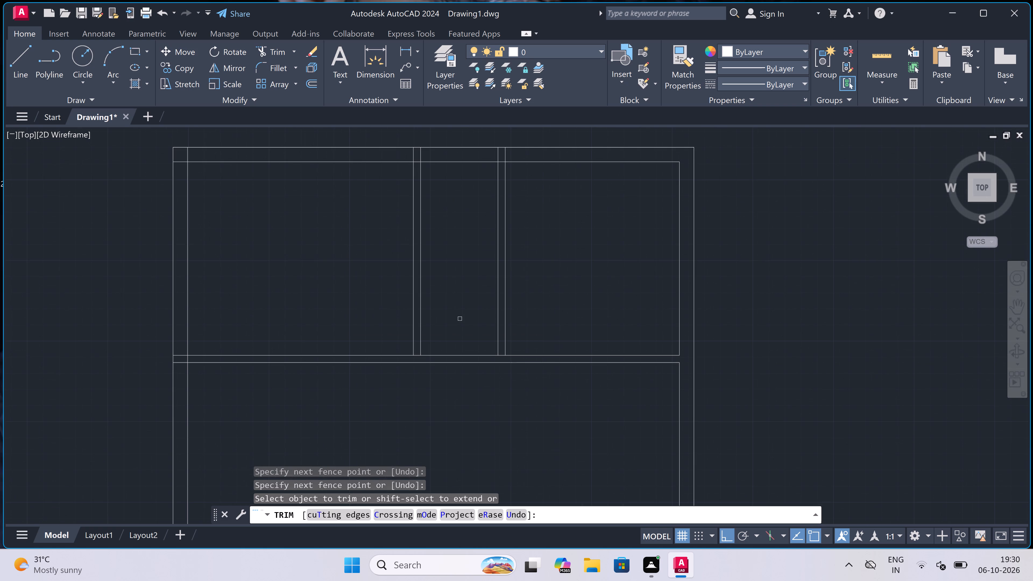
{"action": "scroll", "coordinate": [468, 231], "scroll_direction": "down", "scroll_amount": 3}
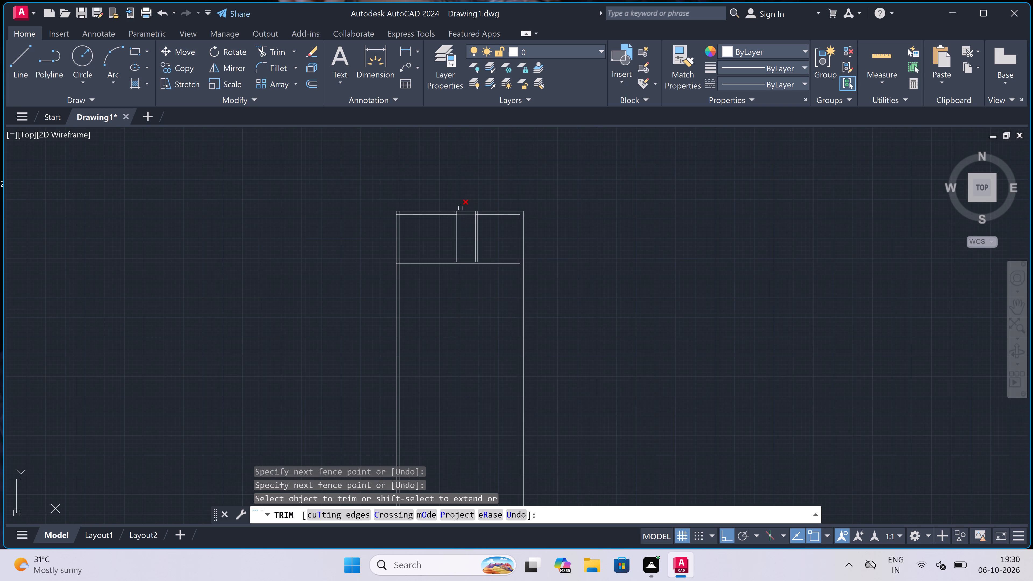
{"action": "scroll", "coordinate": [460, 207], "scroll_direction": "up", "scroll_amount": 6}
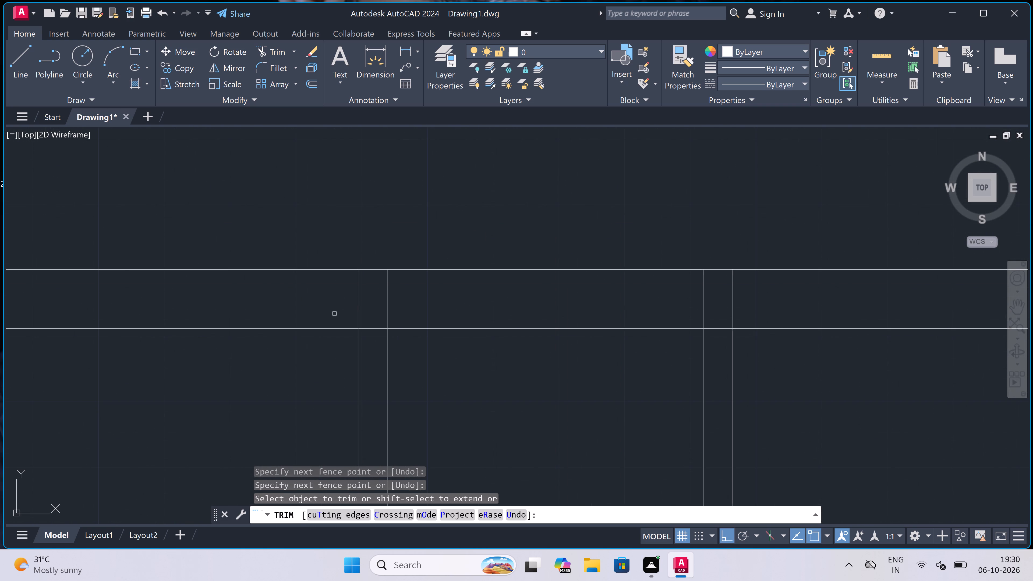
{"action": "left_click", "coordinate": [327, 302]}
{"action": "left_click", "coordinate": [880, 302]}
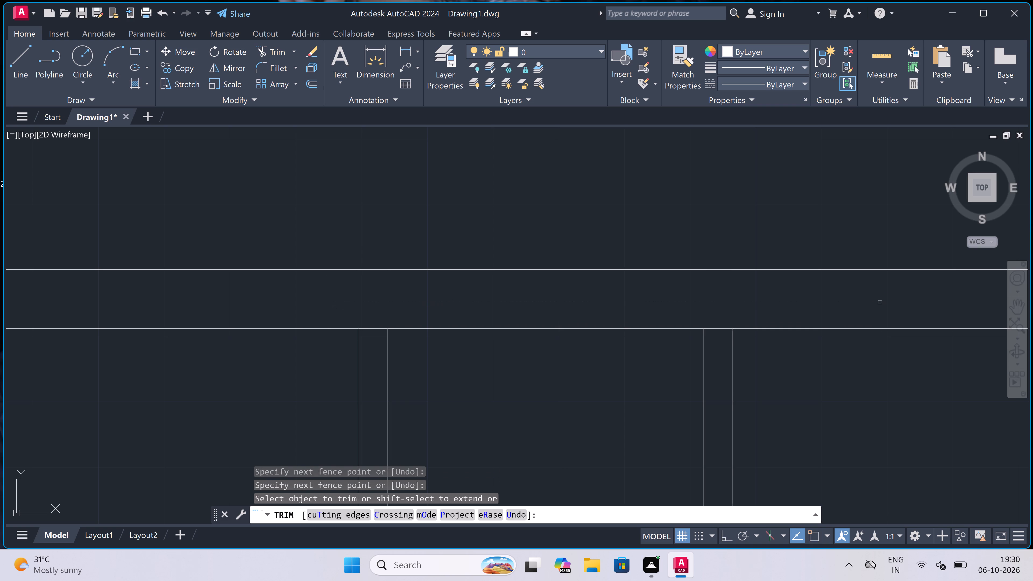
{"action": "left_click", "coordinate": [723, 335]}
{"action": "left_click", "coordinate": [715, 312]}
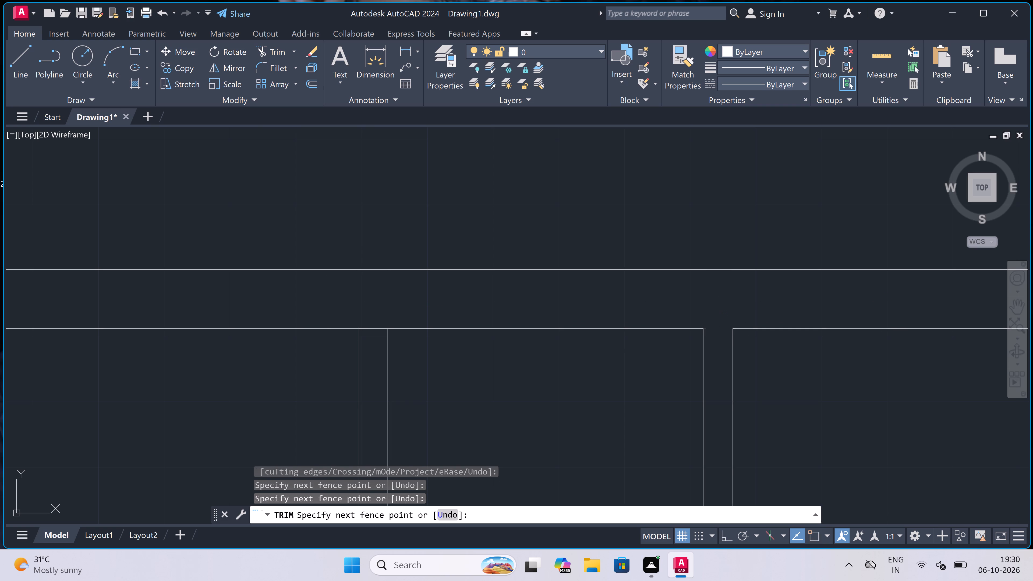
{"action": "left_click", "coordinate": [367, 330]}
Trim the two overlapping inner wall line segments at the plan's top-left outer corner.
{"action": "scroll", "coordinate": [408, 313], "scroll_direction": "down", "scroll_amount": 3}
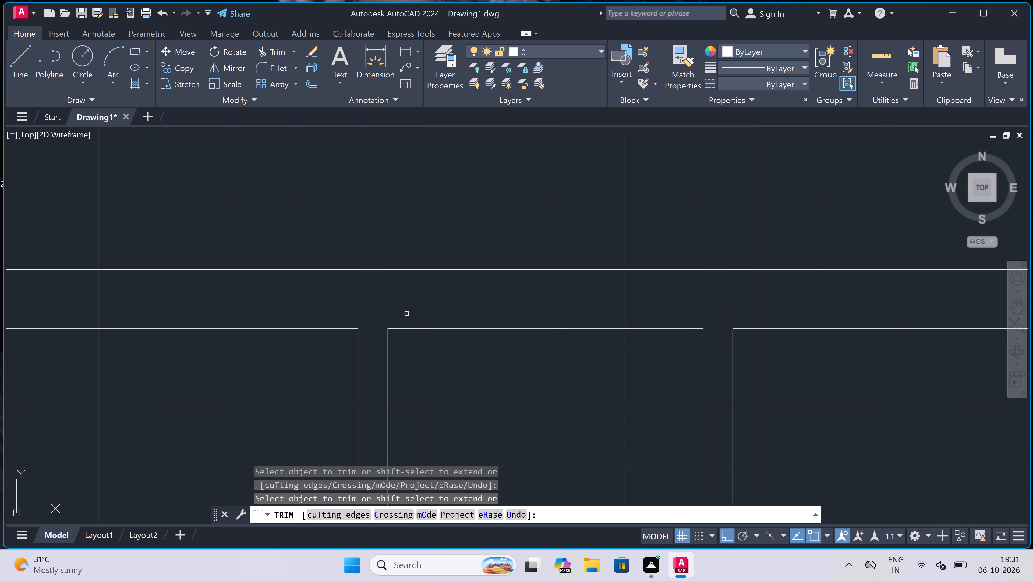
{"action": "scroll", "coordinate": [407, 312], "scroll_direction": "down", "scroll_amount": 2}
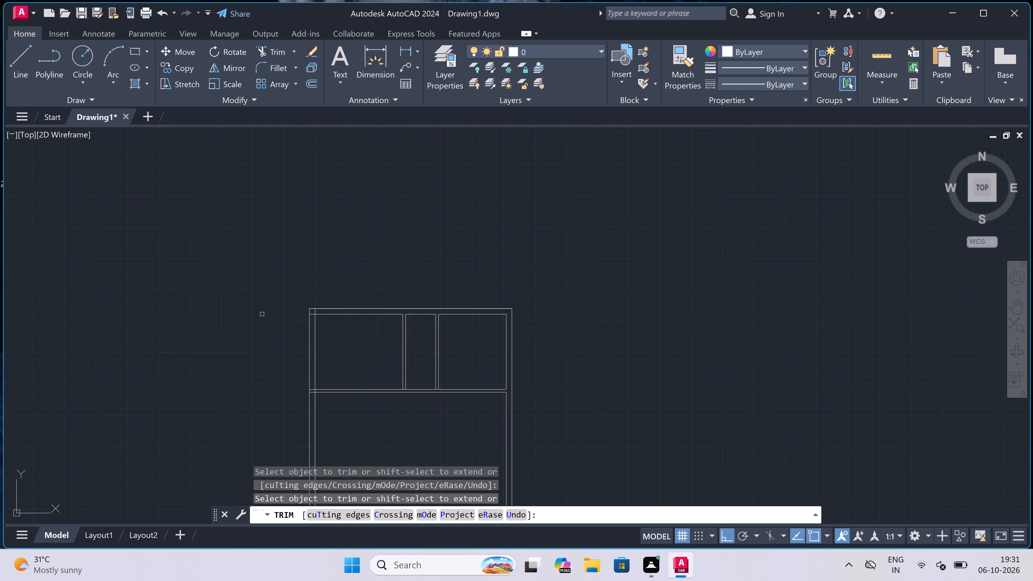
{"action": "scroll", "coordinate": [299, 317], "scroll_direction": "up", "scroll_amount": 4}
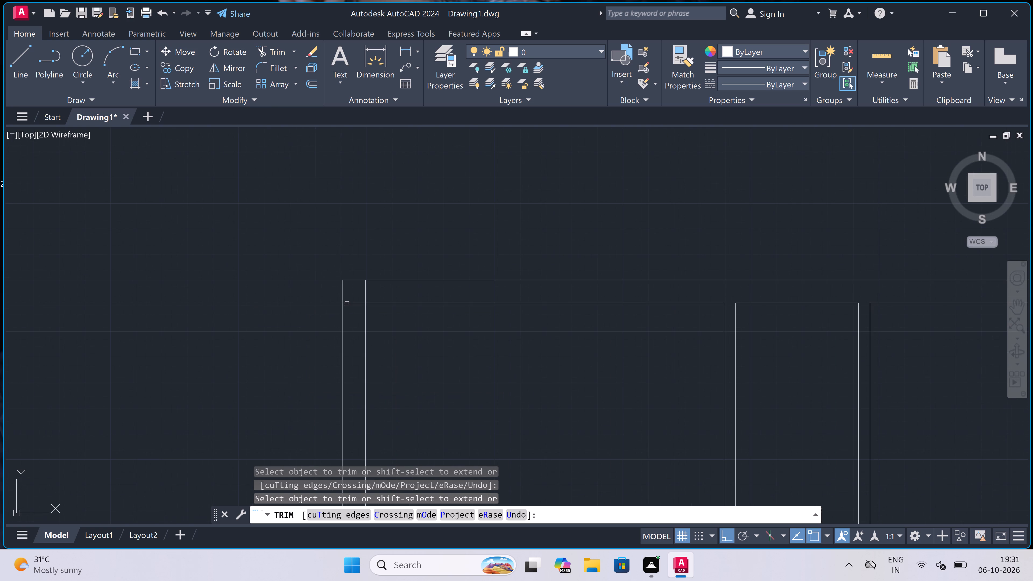
{"action": "scroll", "coordinate": [367, 304], "scroll_direction": "up", "scroll_amount": 1}
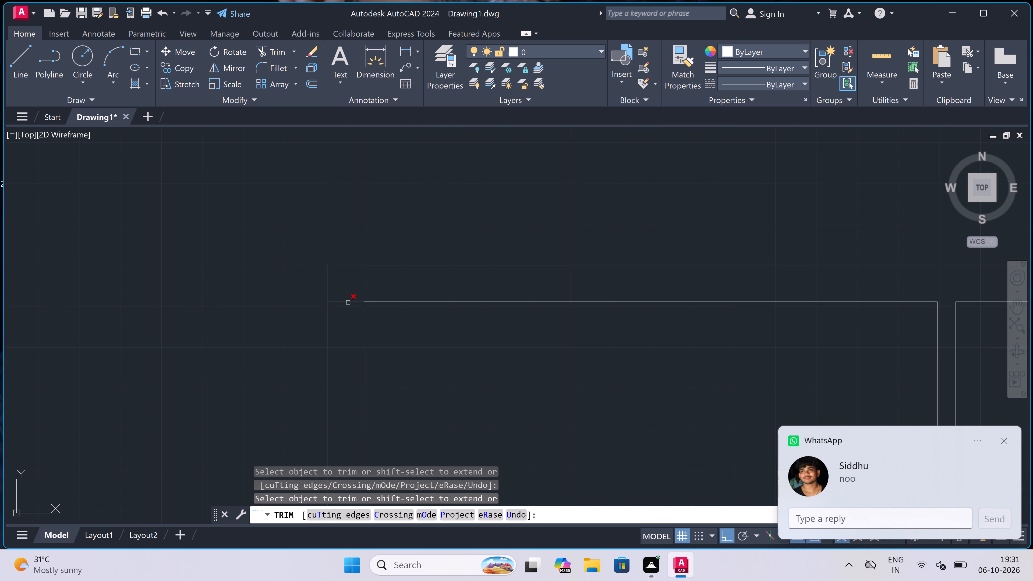
{"action": "left_click", "coordinate": [347, 303]}
{"action": "left_click", "coordinate": [364, 280]}
Trim the horizontal partition's lines inside the left outer wall and the wall's inner line across the partition's thickness.
{"action": "scroll", "coordinate": [380, 282], "scroll_direction": "down", "scroll_amount": 3}
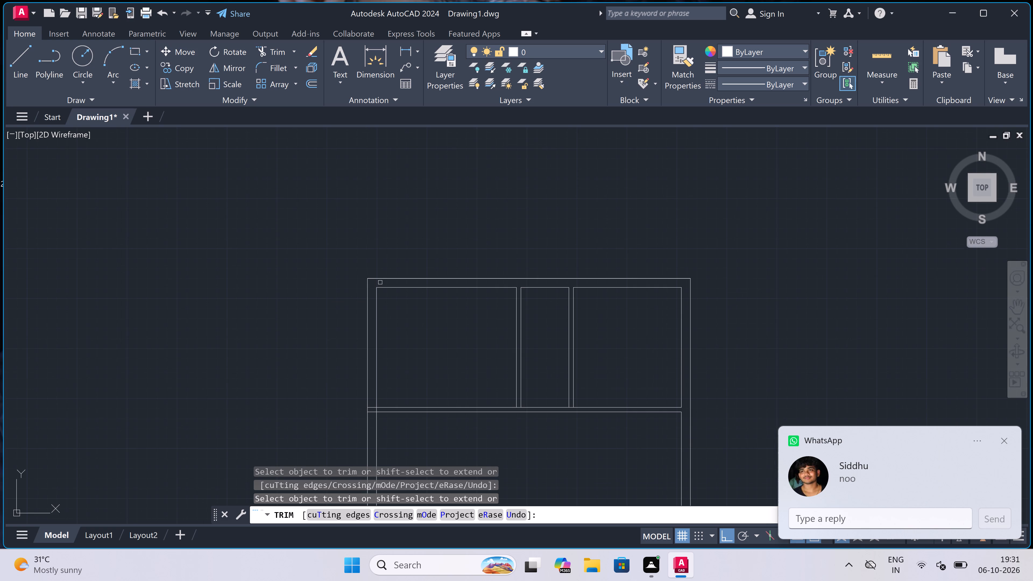
{"action": "scroll", "coordinate": [368, 423], "scroll_direction": "up", "scroll_amount": 2}
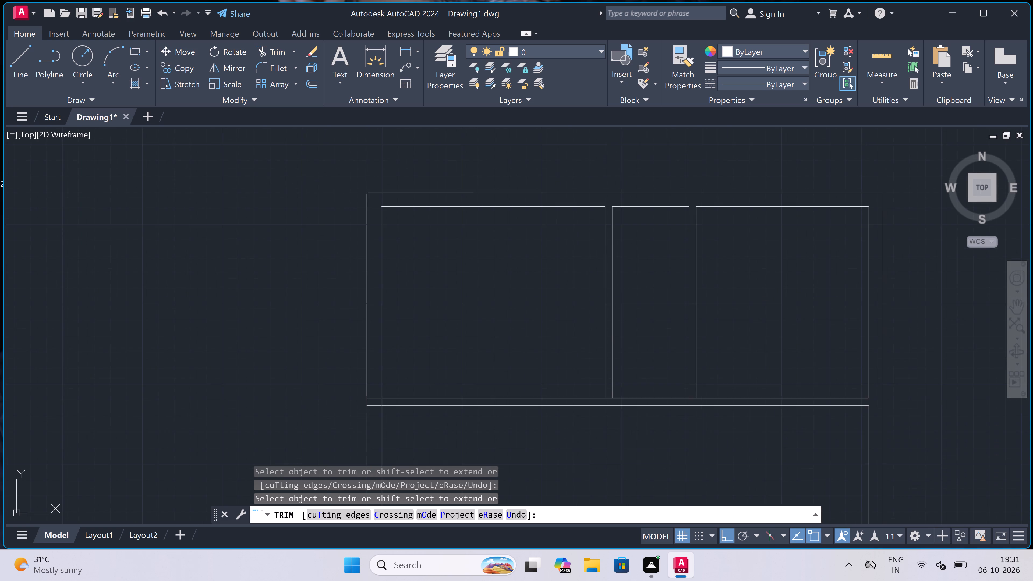
{"action": "scroll", "coordinate": [377, 387], "scroll_direction": "up", "scroll_amount": 3}
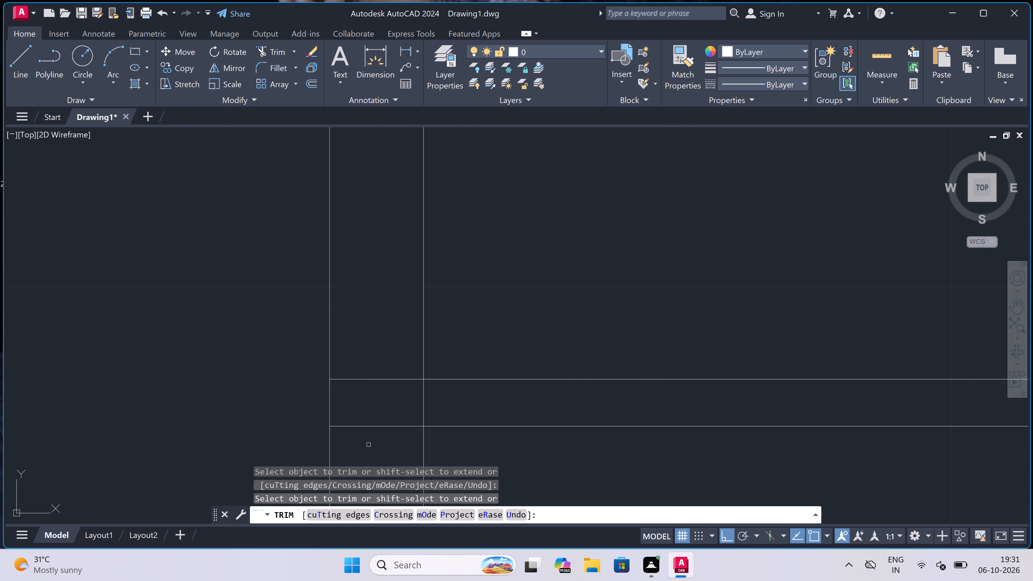
{"action": "left_click", "coordinate": [366, 457]}
{"action": "left_click", "coordinate": [383, 335]}
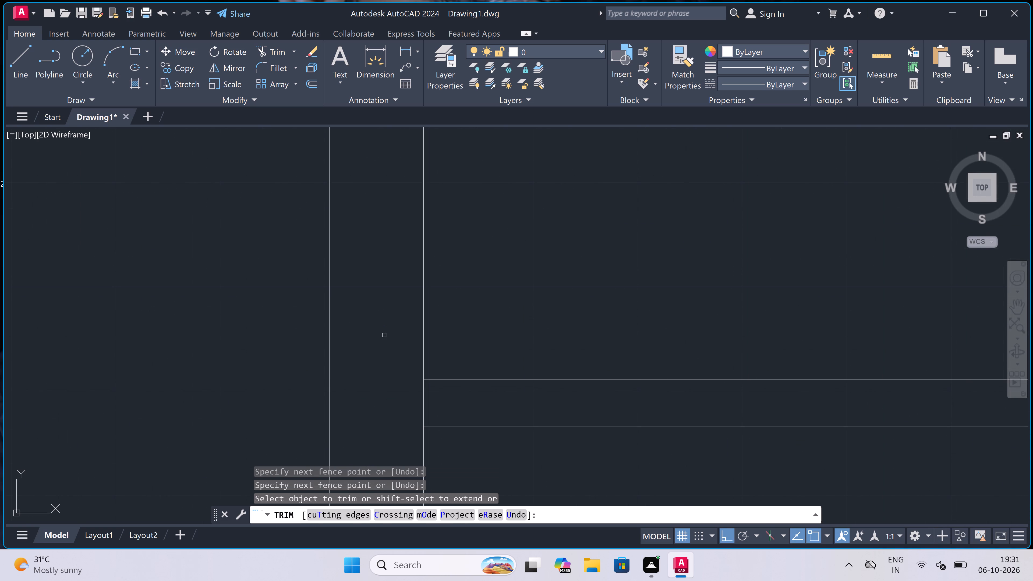
{"action": "double_click", "coordinate": [386, 406]}
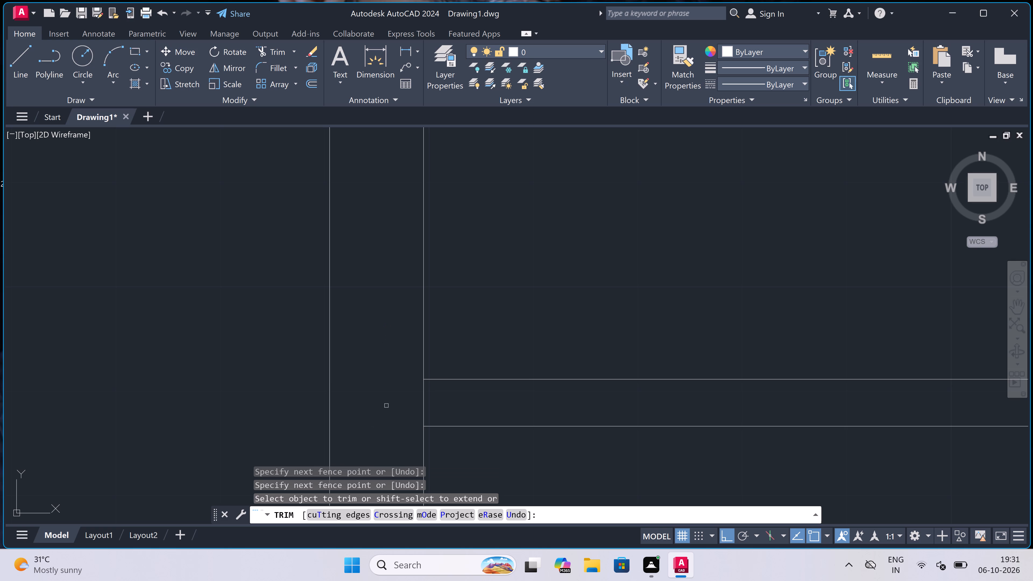
{"action": "left_click", "coordinate": [503, 400]}
{"action": "left_click", "coordinate": [386, 401]}
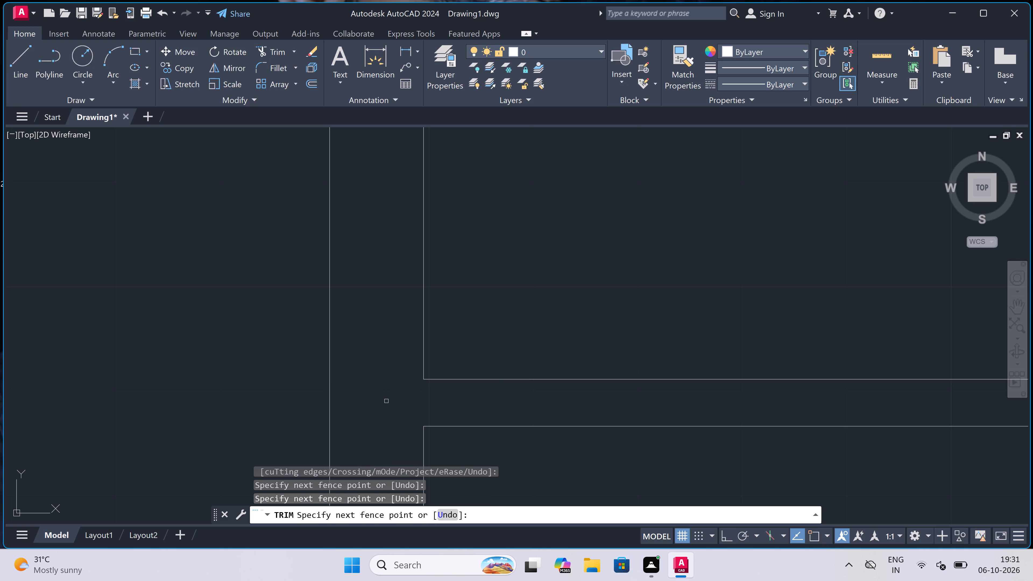
{"action": "scroll", "coordinate": [416, 361], "scroll_direction": "down", "scroll_amount": 4}
{"action": "scroll", "coordinate": [469, 362], "scroll_direction": "down", "scroll_amount": 2}
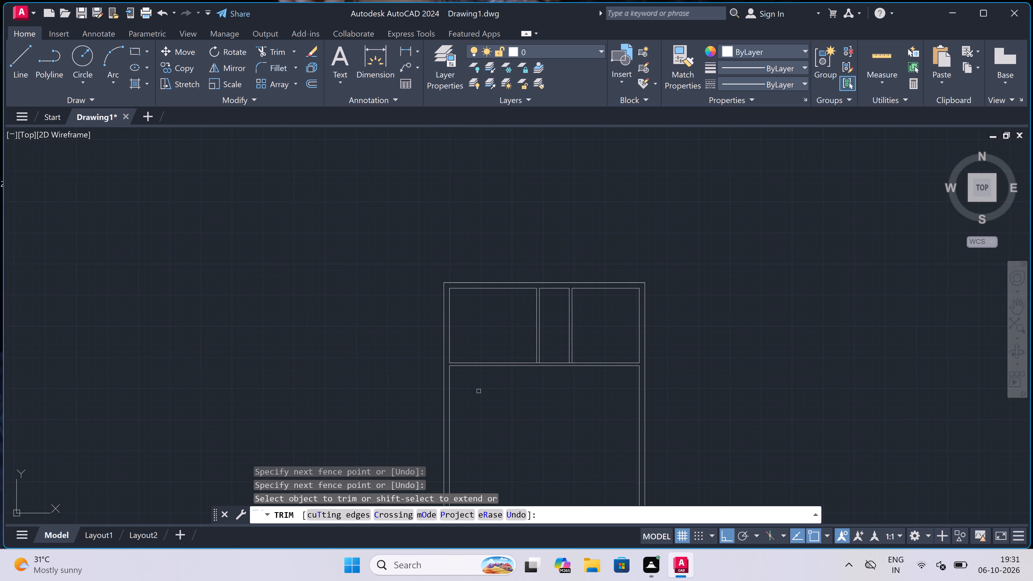
{"action": "key", "text": "Escape"}
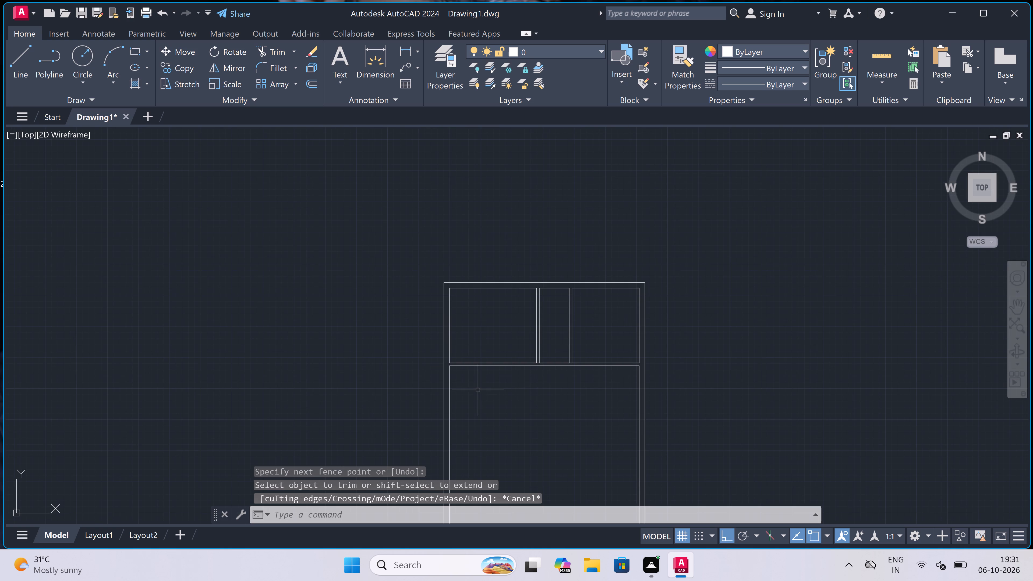
Offset the top inner wall line of the narrow middle room 7' downward.
{"action": "type", "text": "o"}
{"action": "key", "text": "space"}
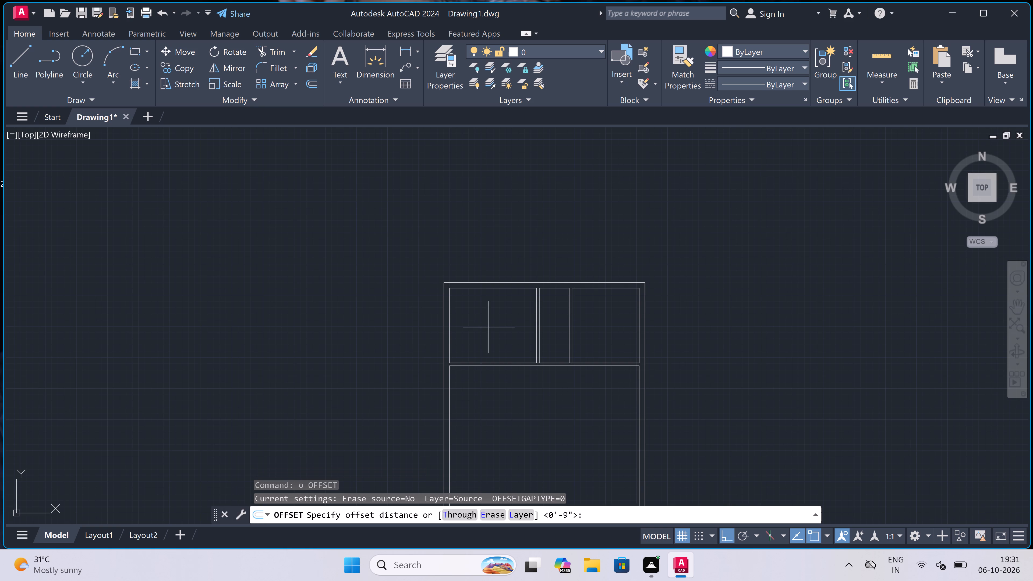
{"action": "scroll", "coordinate": [550, 318], "scroll_direction": "up", "scroll_amount": 2}
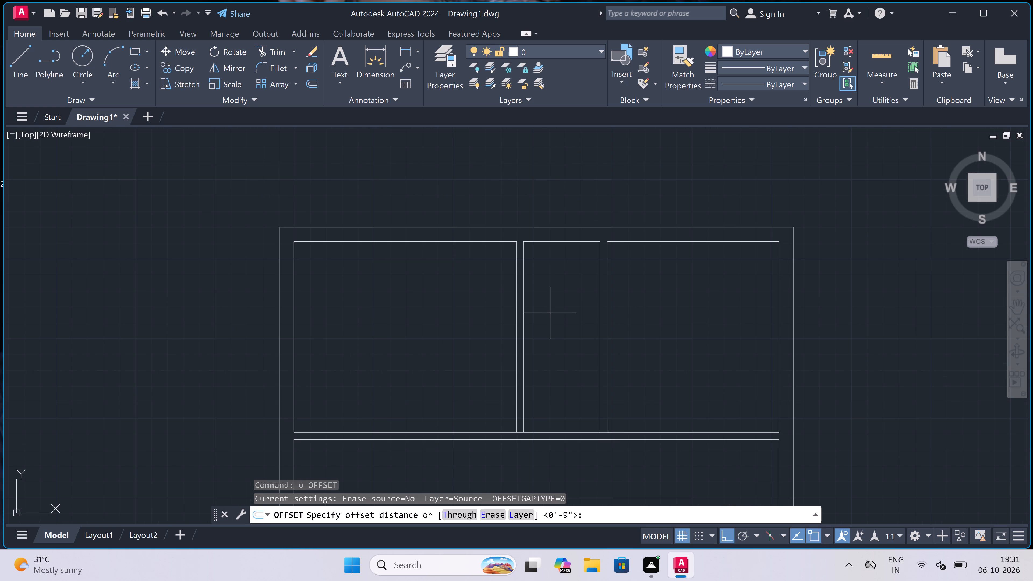
{"action": "left_click", "coordinate": [559, 244]}
{"action": "type", "text": "7'"}
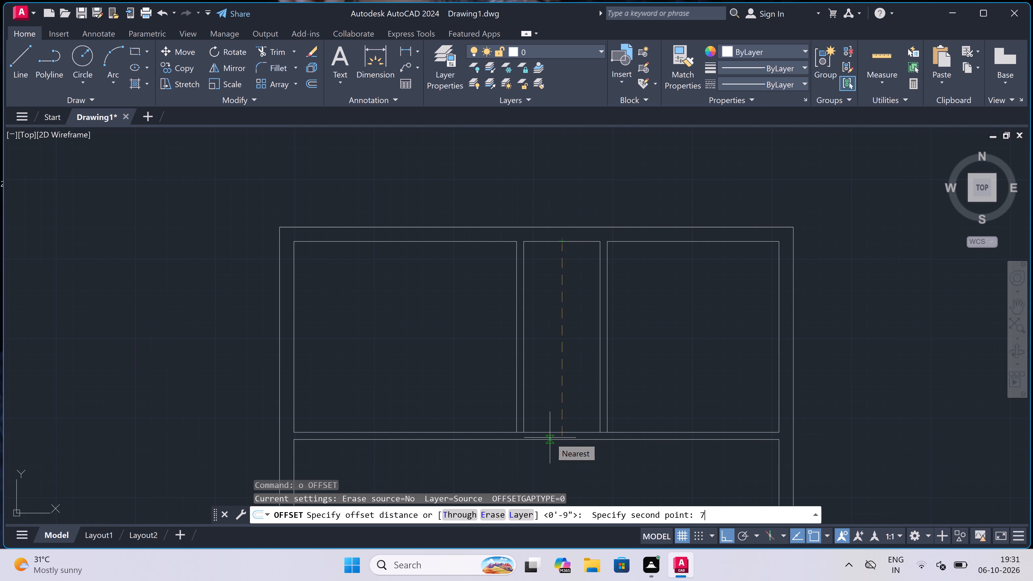
{"action": "key", "text": "space"}
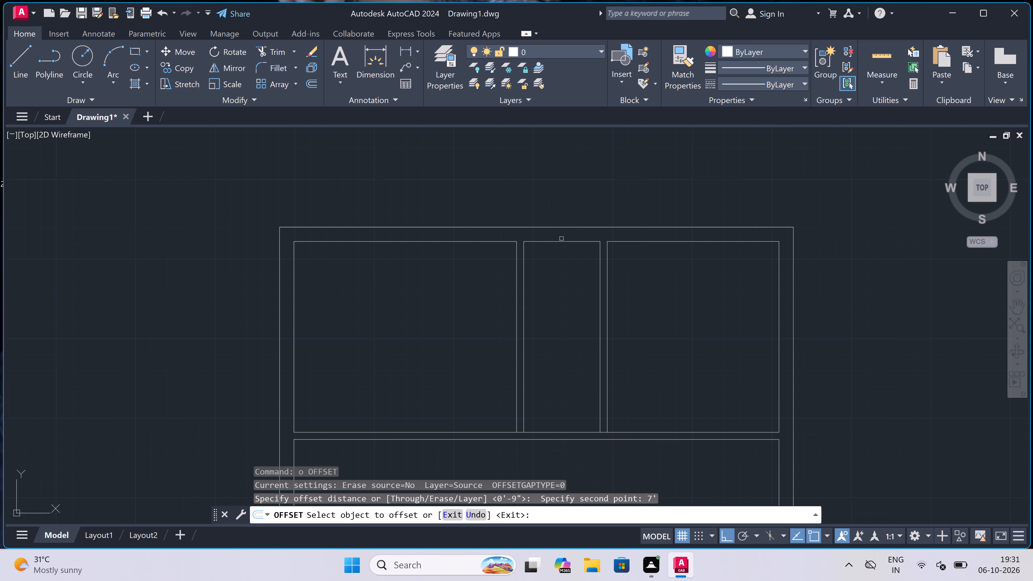
{"action": "left_click_drag", "start_coordinate": [559, 242], "coordinate": [558, 247]}
{"action": "left_click", "coordinate": [551, 334]}
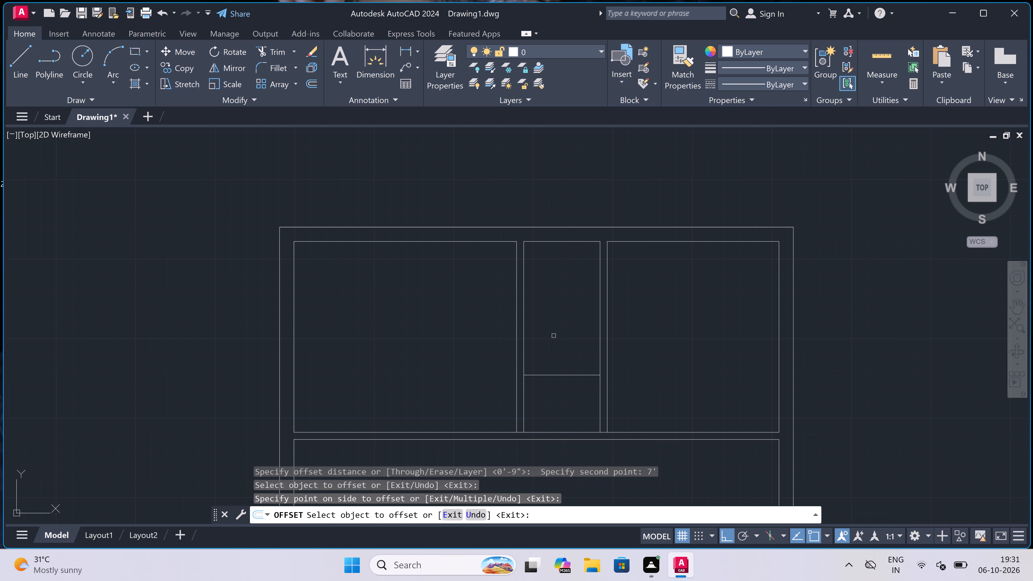
{"action": "key", "text": "Escape"}
Offset the new horizontal line in the middle room 4.5" downward to form a partition.
{"action": "key", "text": "space"}
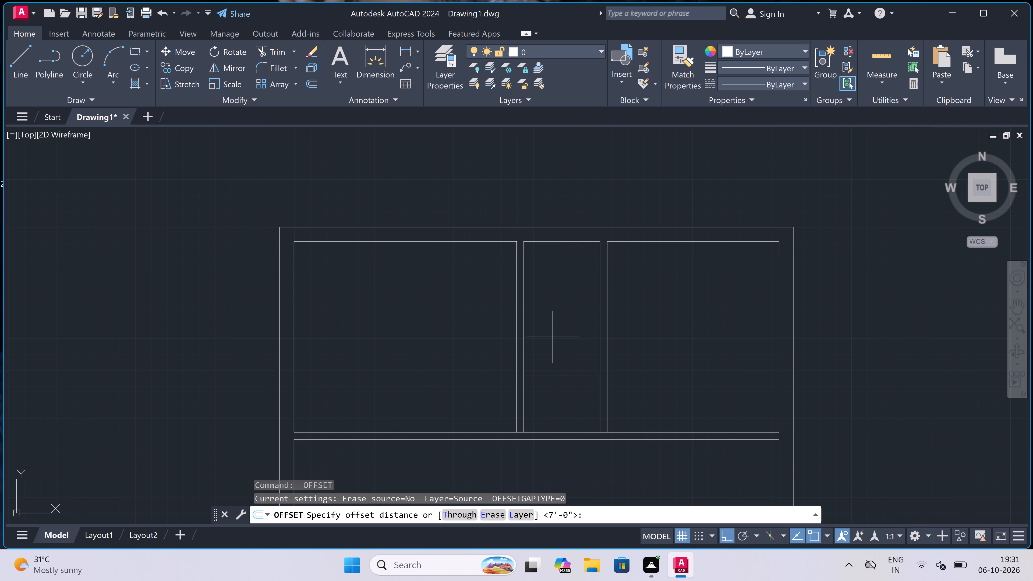
{"action": "scroll", "coordinate": [547, 376], "scroll_direction": "up", "scroll_amount": 1}
{"action": "double_click", "coordinate": [556, 371]}
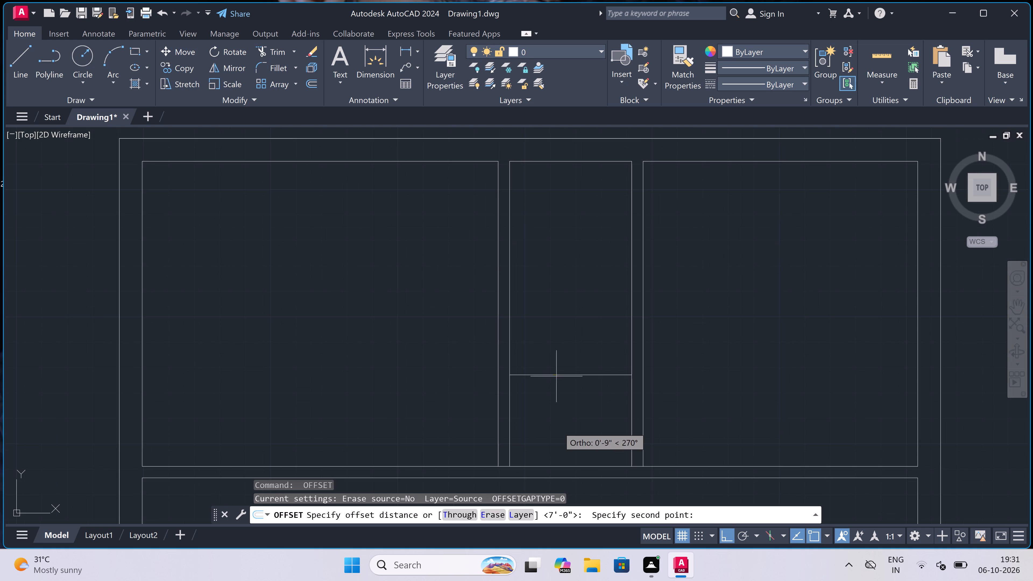
{"action": "type", "text": "4.5"}
{"action": "type", "text": "\""}
{"action": "key", "text": "space"}
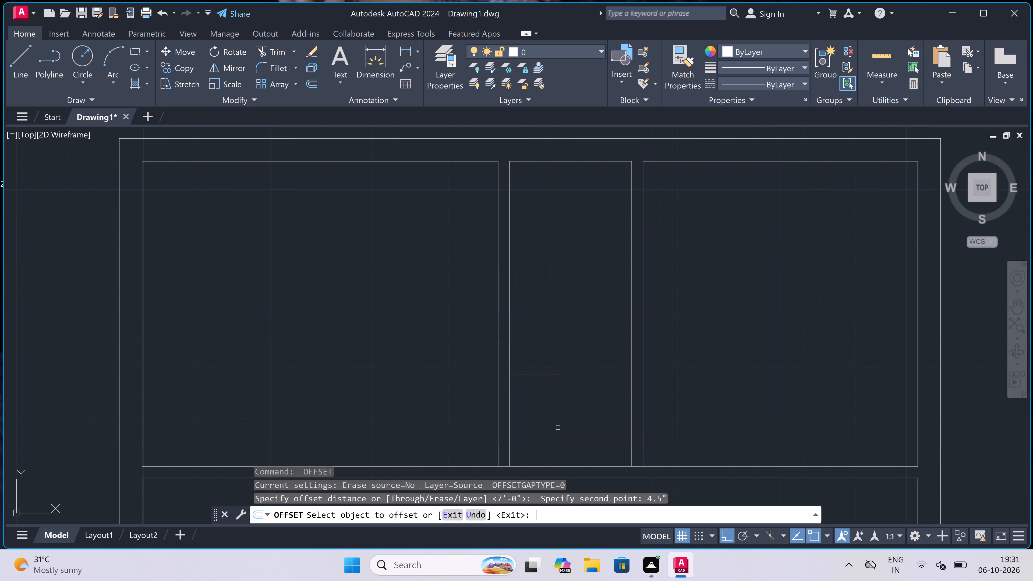
{"action": "left_click", "coordinate": [571, 374]}
{"action": "left_click", "coordinate": [568, 413]}
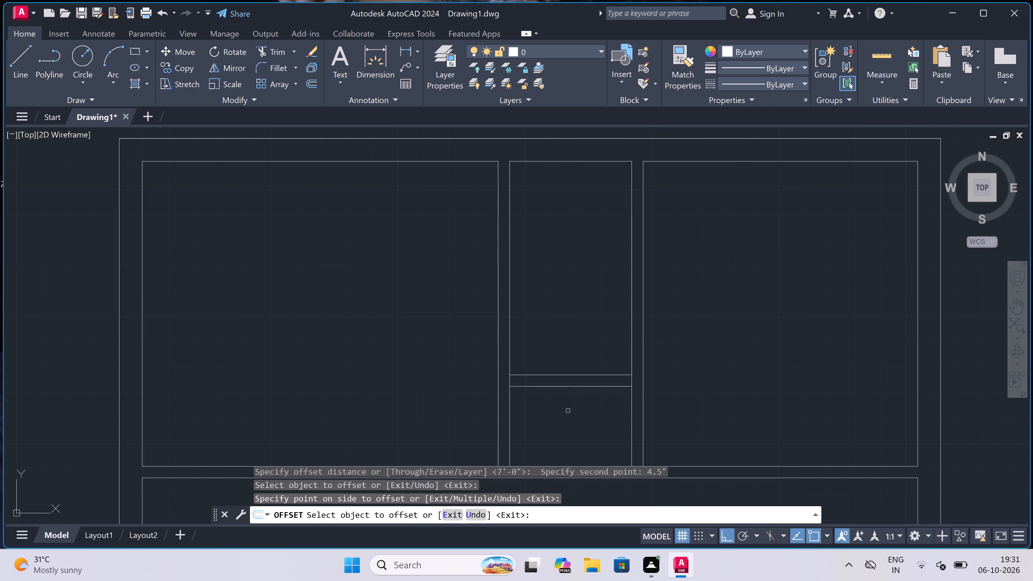
{"action": "key", "text": "Escape"}
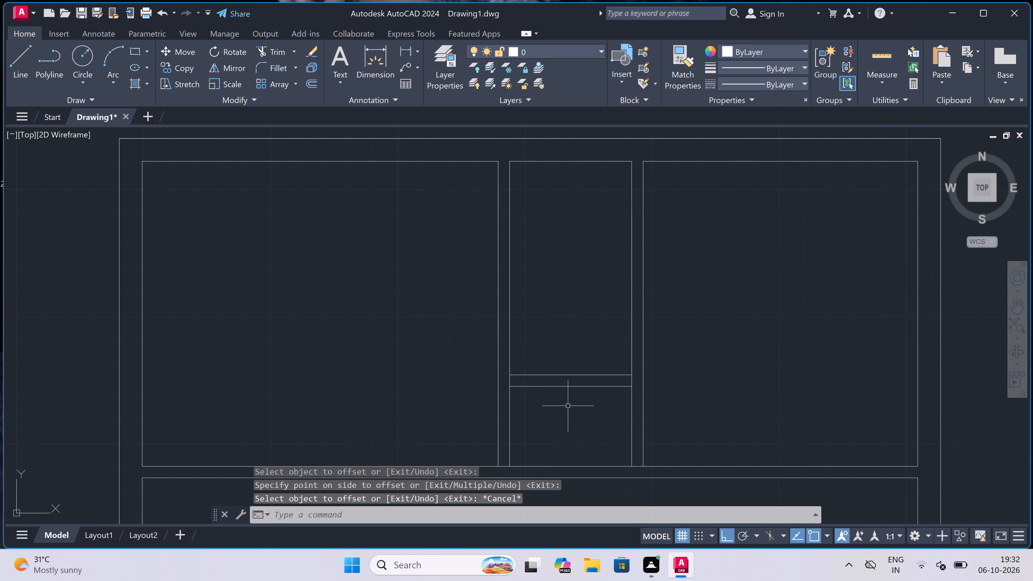
Extend the middle room's lower partition line at both ends to the outer lines of the adjoining vertical partitions.
{"action": "type", "text": "ex"}
{"action": "key", "text": "space"}
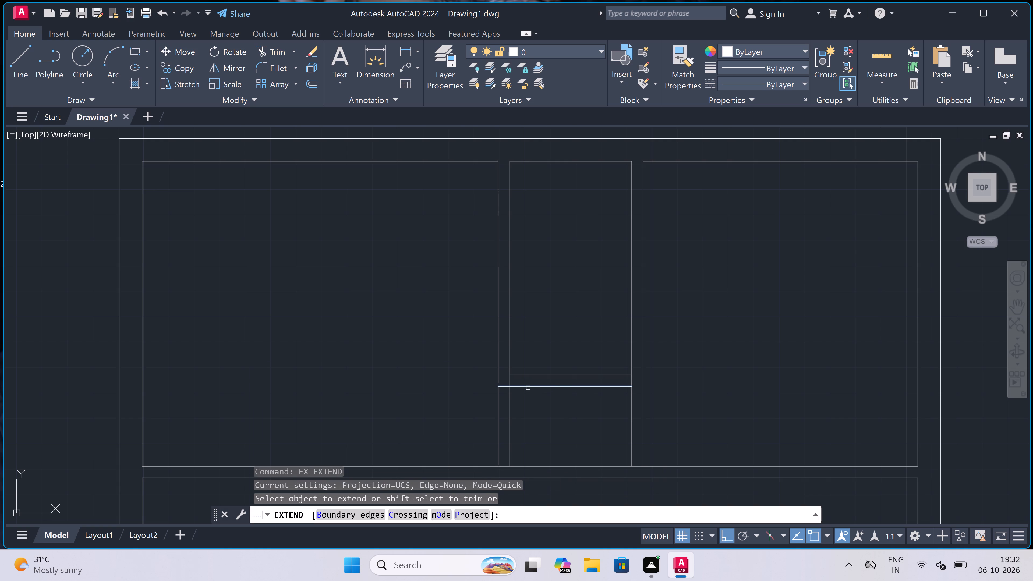
{"action": "left_click", "coordinate": [527, 388]}
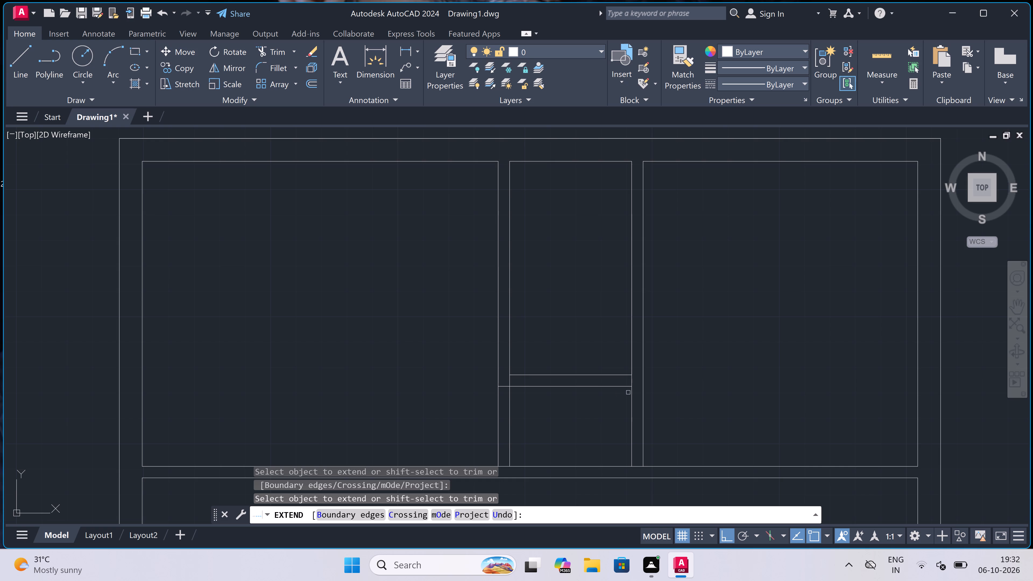
{"action": "left_click", "coordinate": [623, 387]}
{"action": "key", "text": "Escape"}
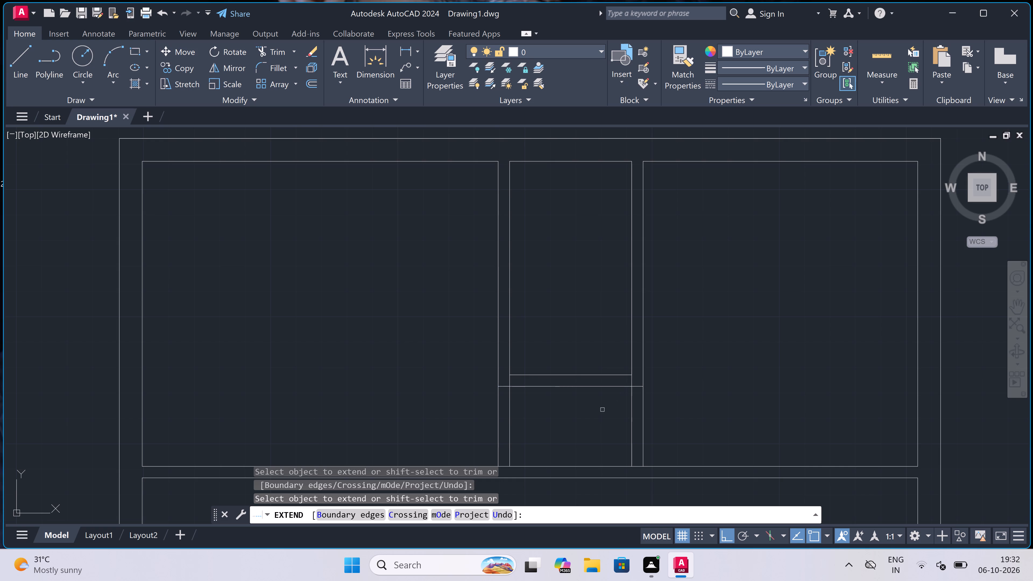
Trim away all four vertical partition lines below the middle room's new bottom partition.
{"action": "scroll", "coordinate": [573, 356], "scroll_direction": "down", "scroll_amount": 2}
{"action": "scroll", "coordinate": [574, 381], "scroll_direction": "up", "scroll_amount": 2}
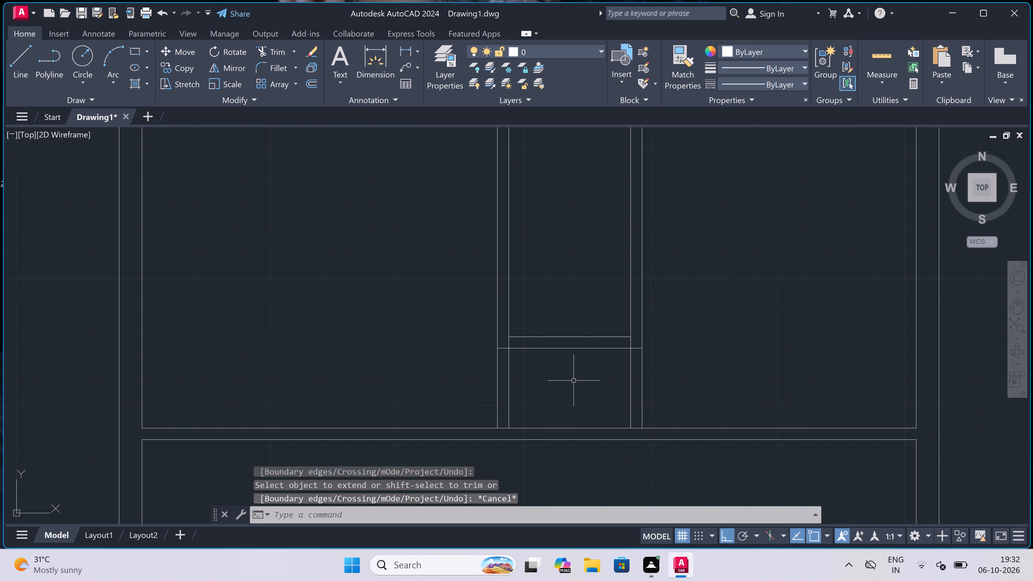
{"action": "type", "text": "tr"}
{"action": "key", "text": "space"}
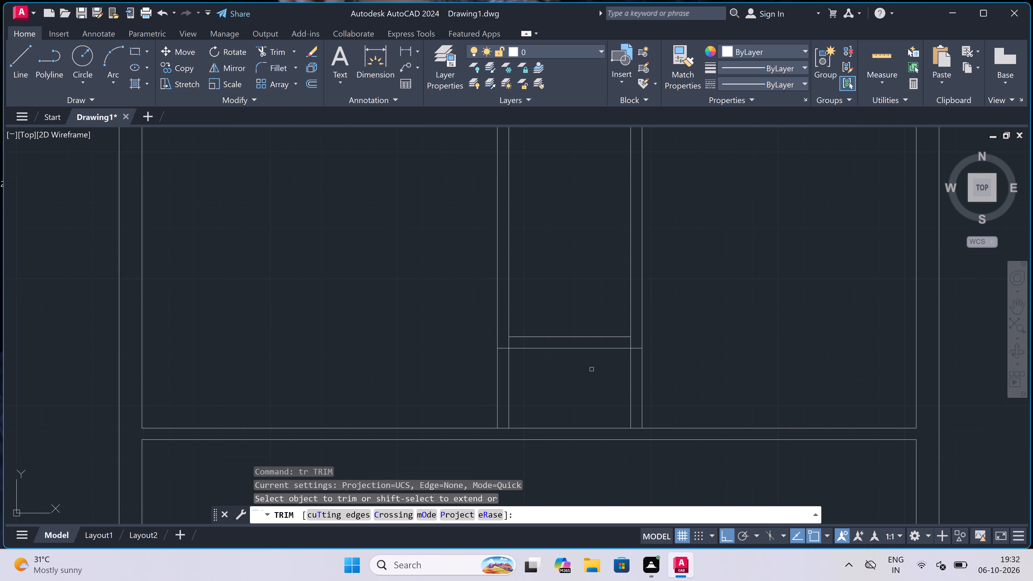
{"action": "left_click", "coordinate": [687, 386]}
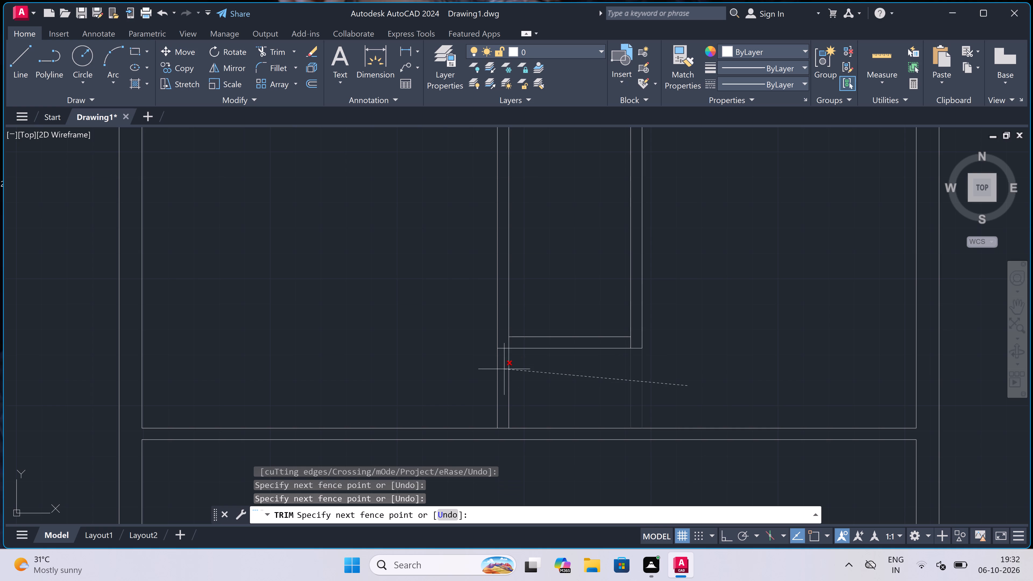
{"action": "left_click", "coordinate": [433, 384]}
Trim the inner line segments crossing the partition thickness at the middle room's two bottom corners.
{"action": "scroll", "coordinate": [545, 345], "scroll_direction": "up", "scroll_amount": 4}
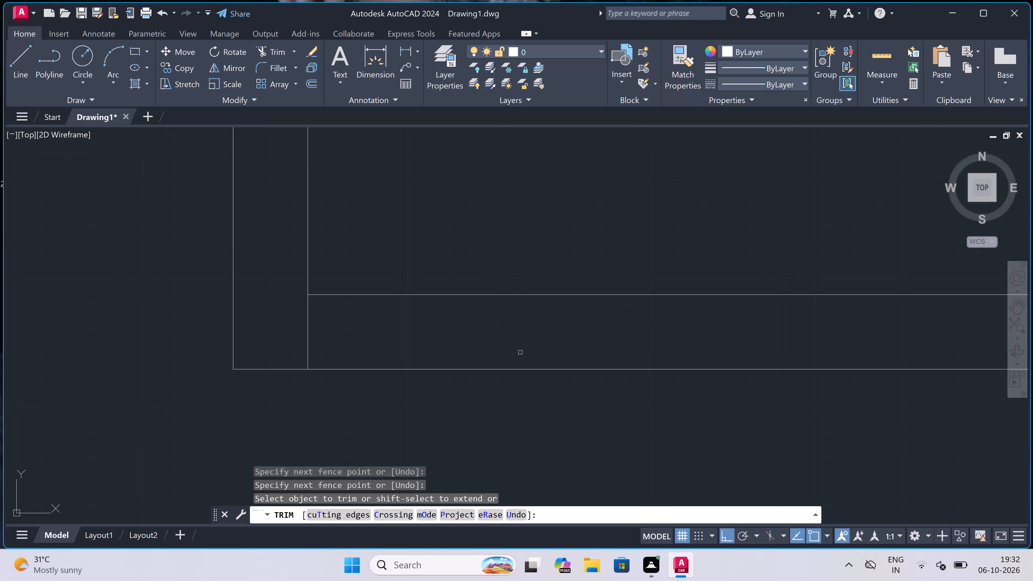
{"action": "left_click", "coordinate": [281, 341]}
{"action": "scroll", "coordinate": [451, 317], "scroll_direction": "down", "scroll_amount": 3}
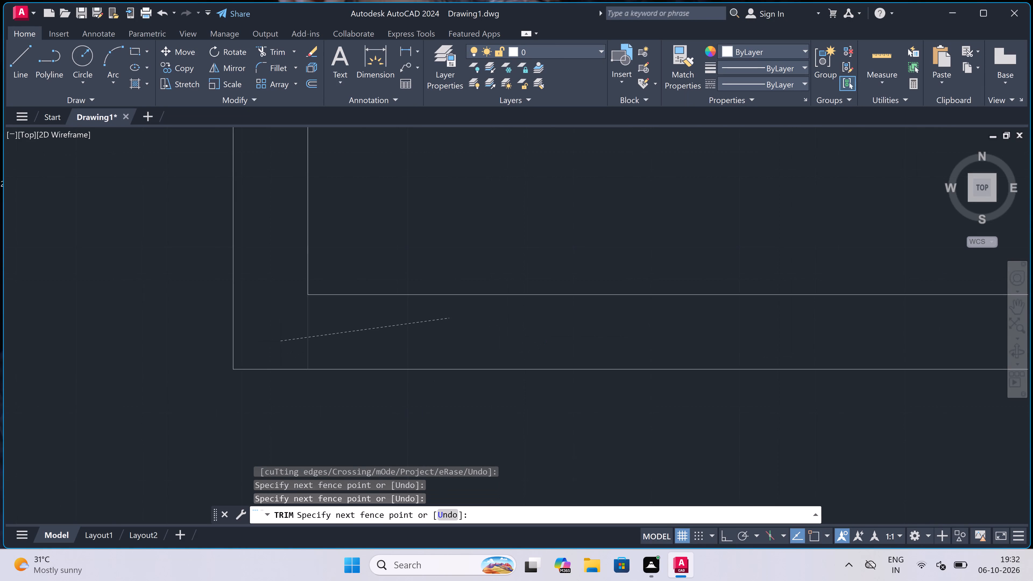
{"action": "scroll", "coordinate": [451, 317], "scroll_direction": "down", "scroll_amount": 1}
{"action": "scroll", "coordinate": [597, 320], "scroll_direction": "up", "scroll_amount": 3}
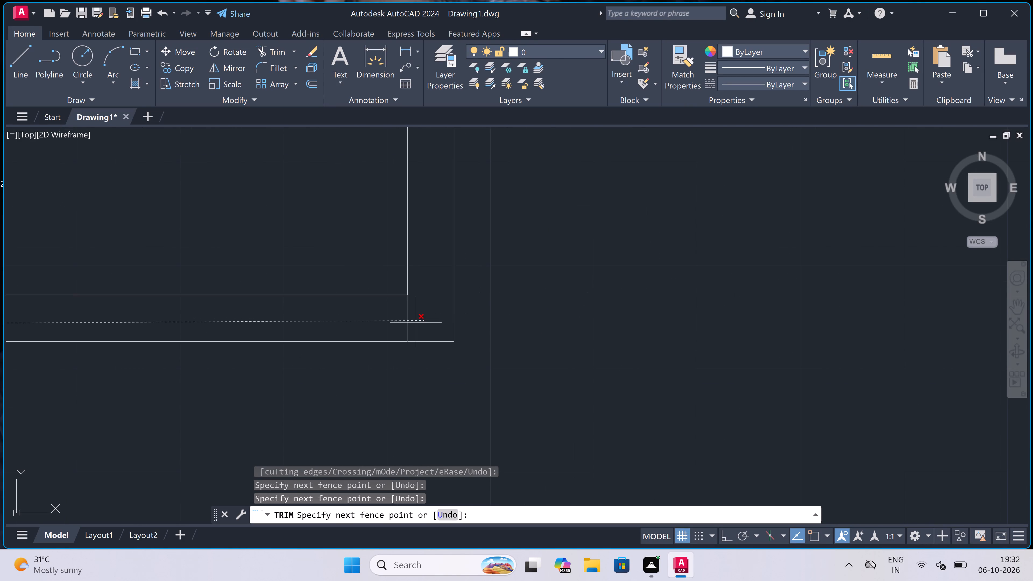
{"action": "left_click", "coordinate": [410, 323]}
{"action": "scroll", "coordinate": [464, 320], "scroll_direction": "down", "scroll_amount": 6}
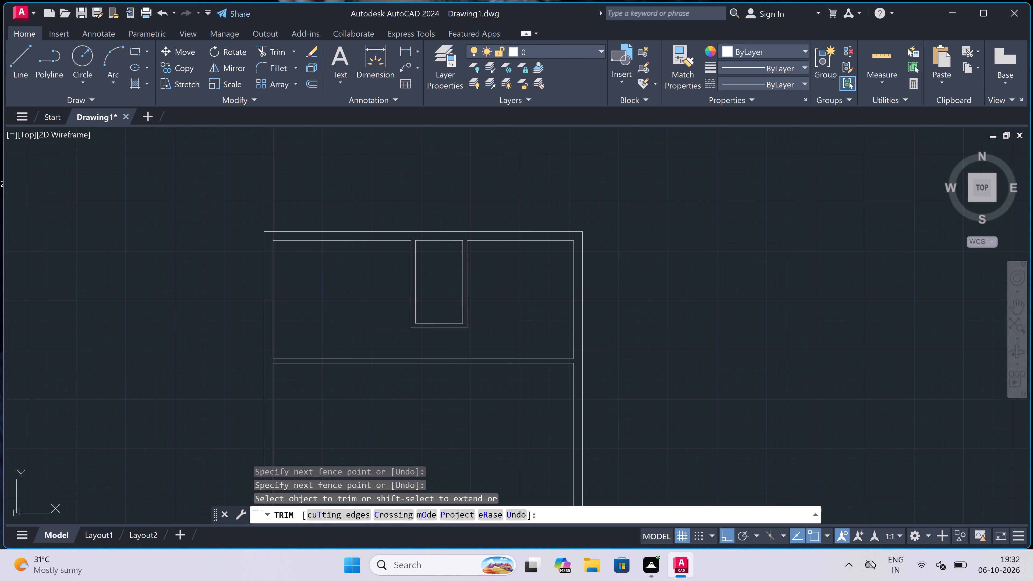
{"action": "scroll", "coordinate": [461, 317], "scroll_direction": "up", "scroll_amount": 3}
{"action": "scroll", "coordinate": [444, 313], "scroll_direction": "down", "scroll_amount": 2}
{"action": "scroll", "coordinate": [439, 304], "scroll_direction": "up", "scroll_amount": 2}
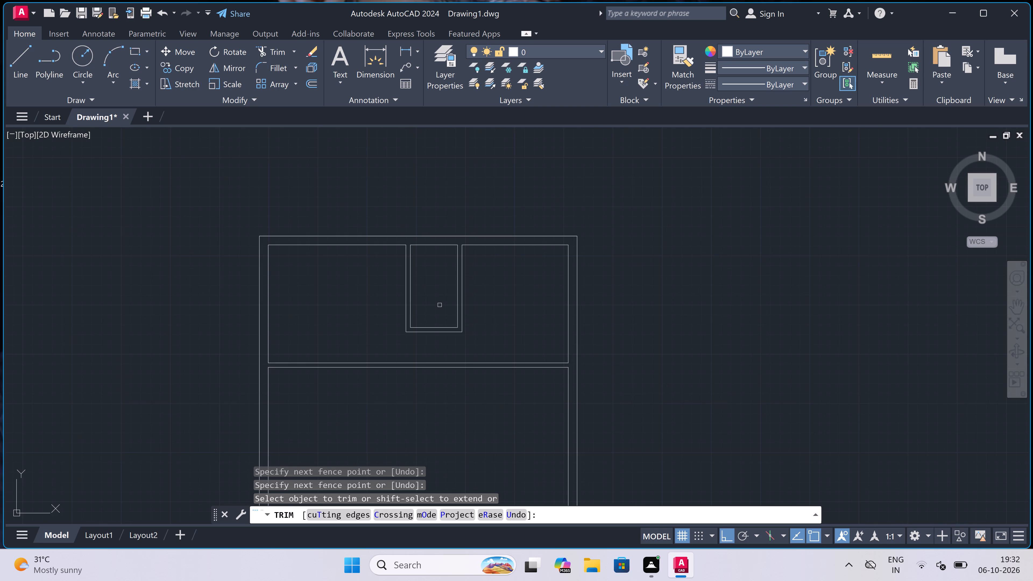
{"action": "key", "text": "Escape"}
Draw a door jamb across the bottom partition near its right end, with a 2" leftward stub from its midpoint and a 2' door leaf upward.
{"action": "type", "text": "l"}
{"action": "key", "text": "space"}
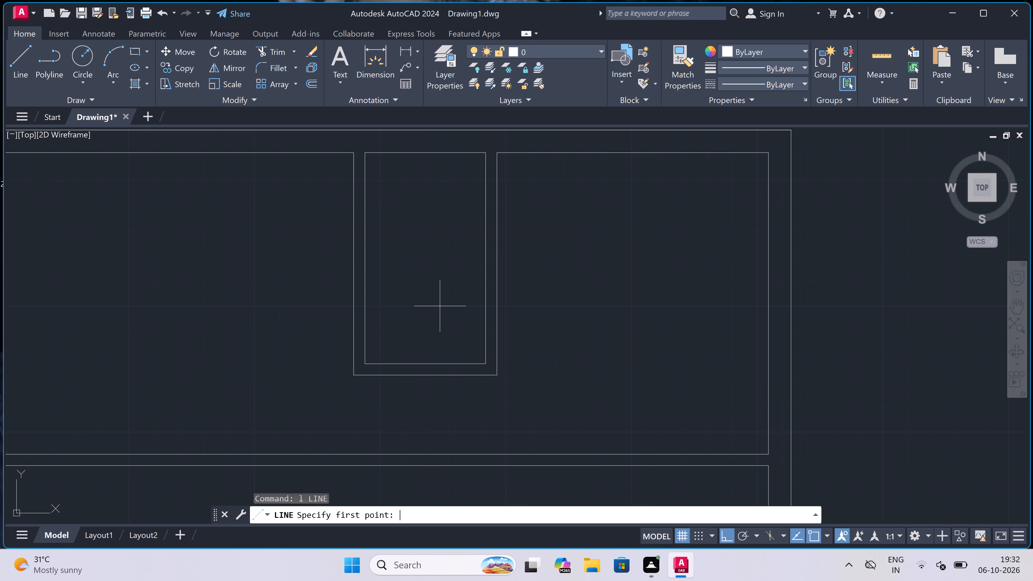
{"action": "scroll", "coordinate": [471, 363], "scroll_direction": "up", "scroll_amount": 3}
{"action": "left_click", "coordinate": [496, 369]}
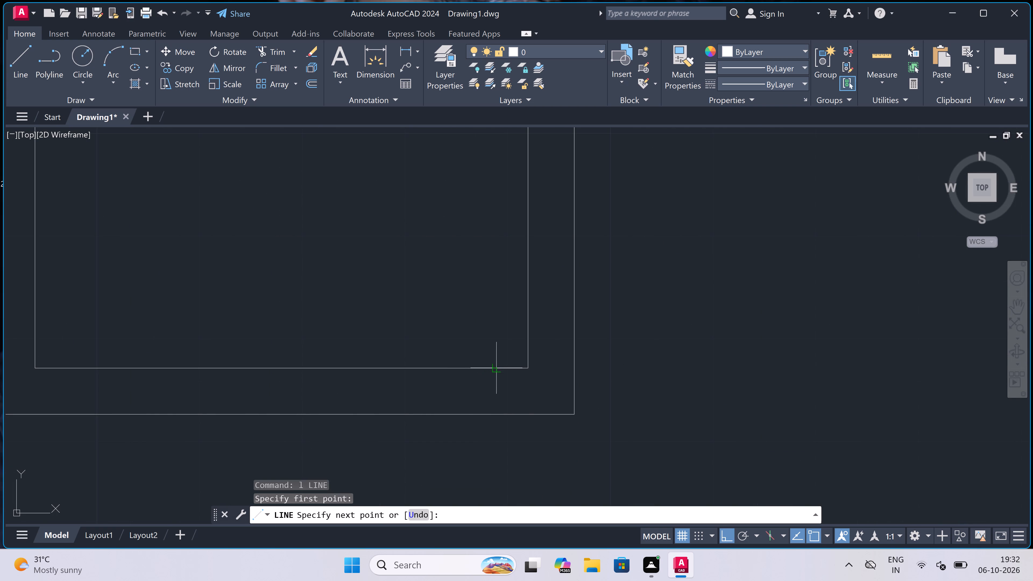
{"action": "left_click", "coordinate": [503, 417]}
{"action": "left_click", "coordinate": [499, 392]}
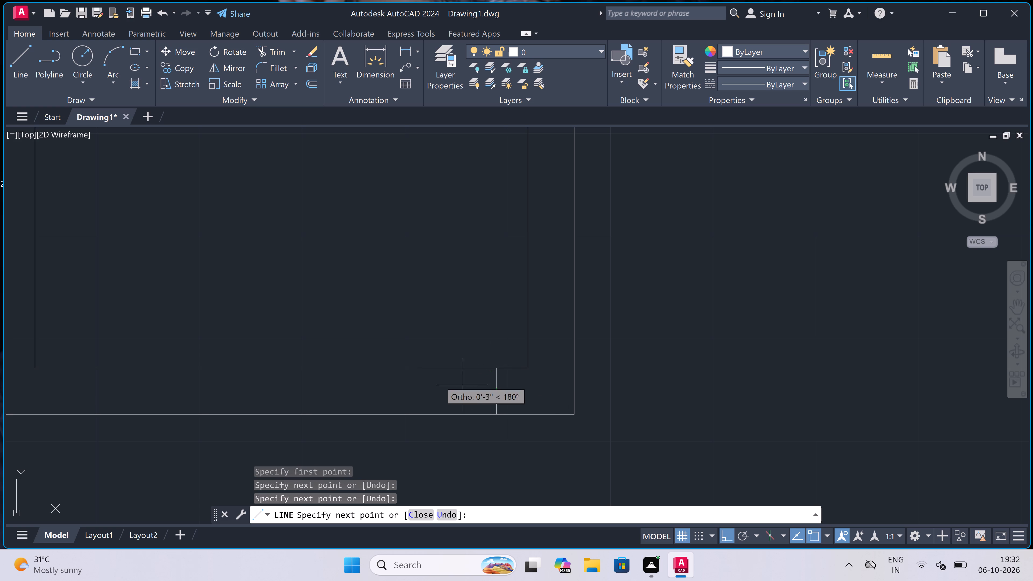
{"action": "type", "text": "2\""}
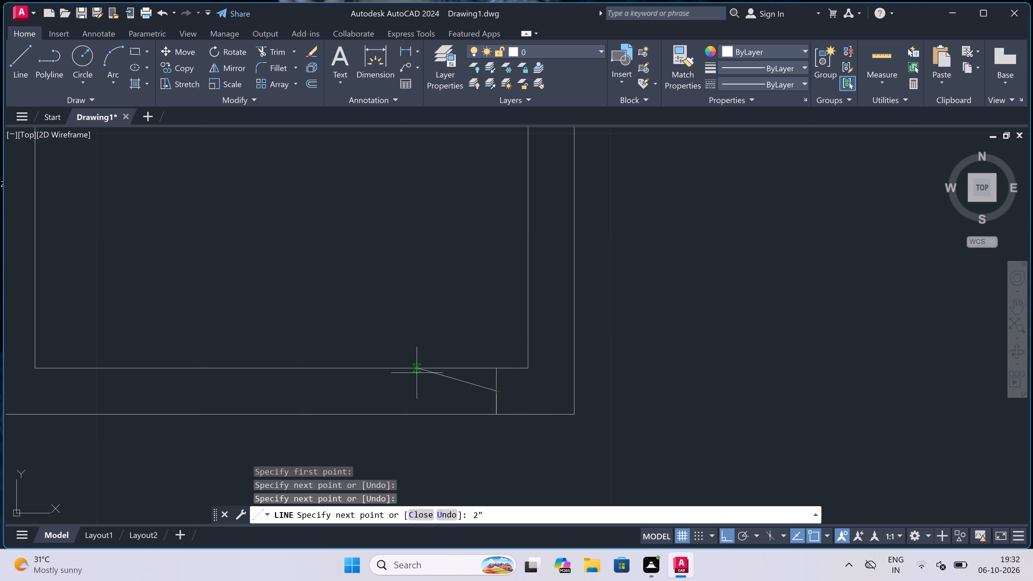
{"action": "key", "text": "space"}
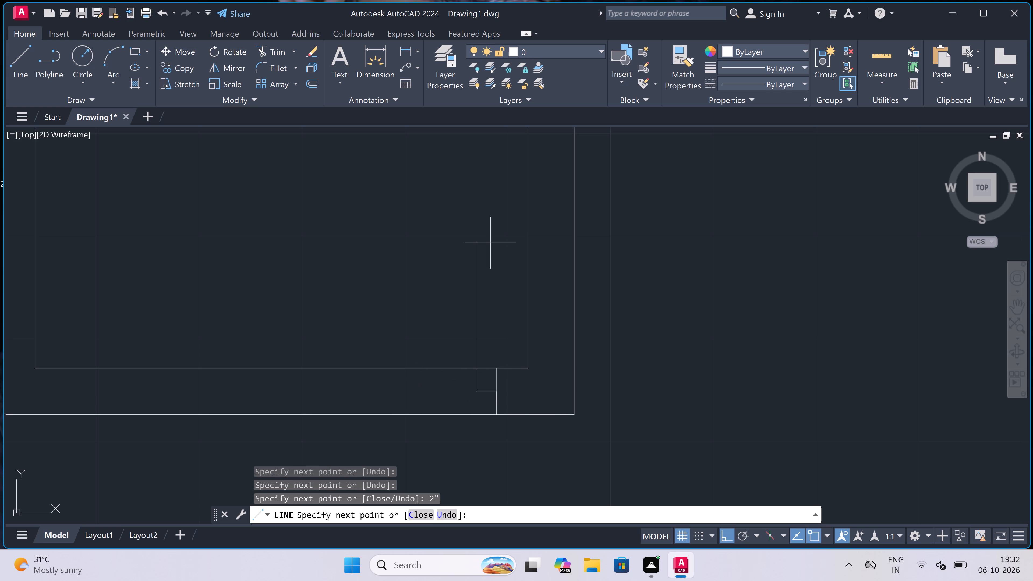
{"action": "type", "text": "2'"}
{"action": "key", "text": "space"}
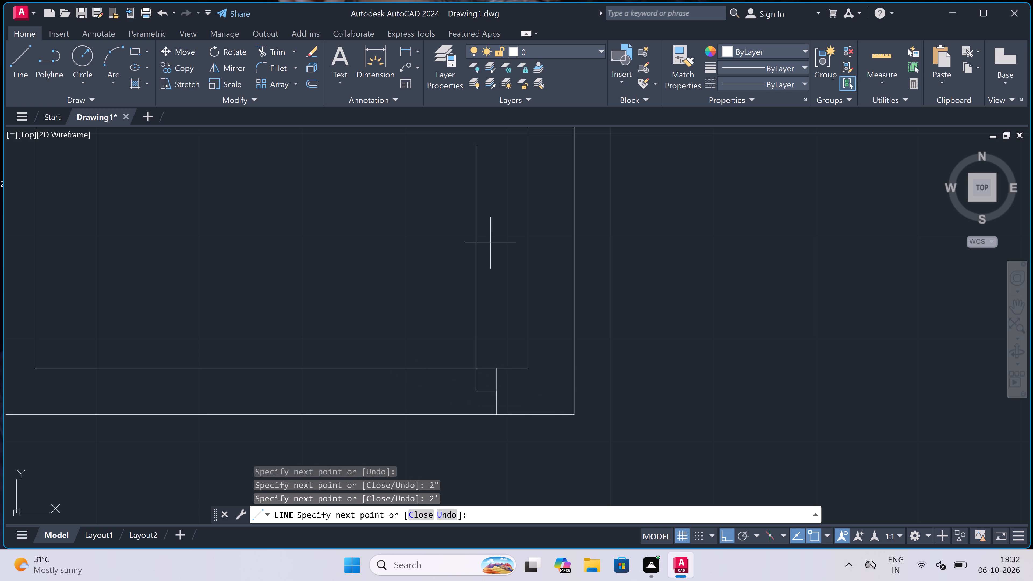
{"action": "key", "text": "Escape"}
Draw the opposite door jamb across the bottom partition, with a 2" stub from its midpoint towards the door leaf.
{"action": "key", "text": "space"}
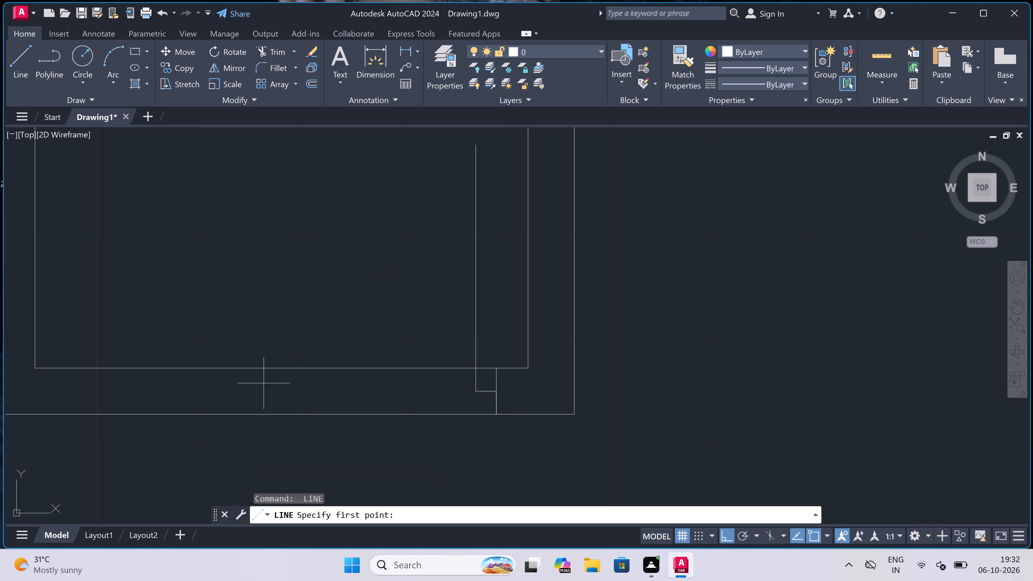
{"action": "left_click", "coordinate": [252, 371]}
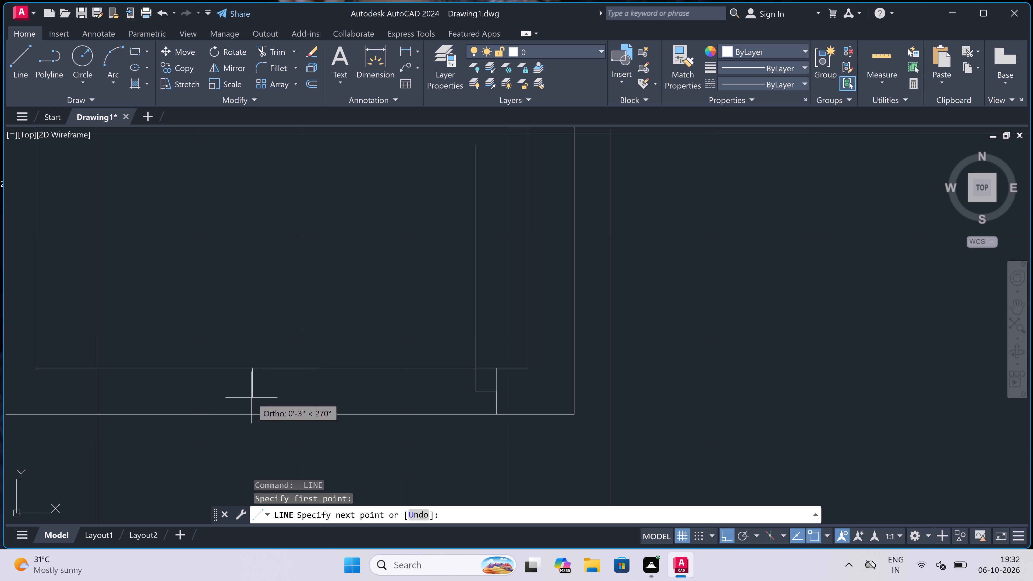
{"action": "left_click", "coordinate": [252, 412]}
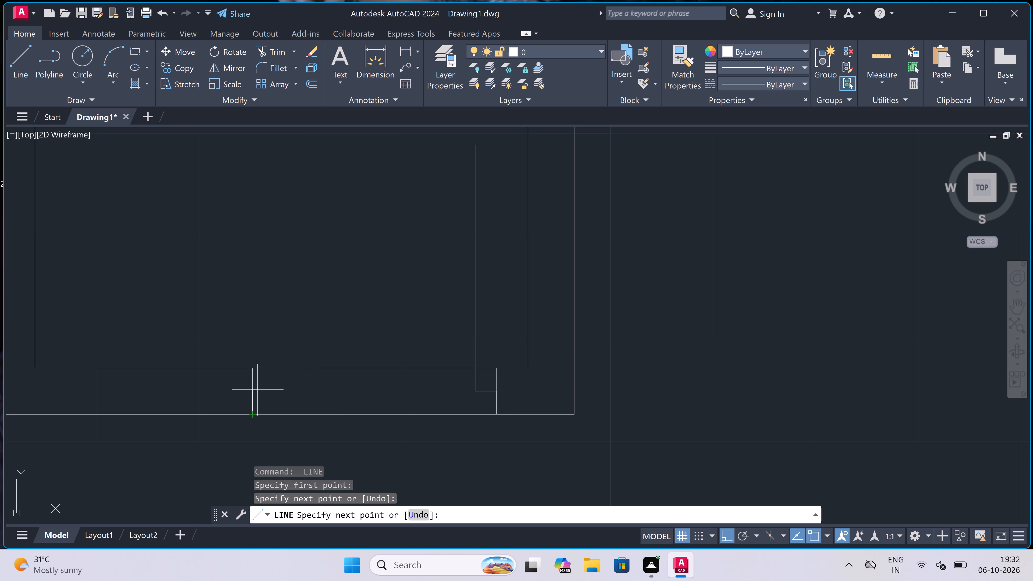
{"action": "left_click", "coordinate": [254, 393]}
{"action": "type", "text": "2\""}
{"action": "key", "text": "space"}
{"action": "key", "text": "Escape"}
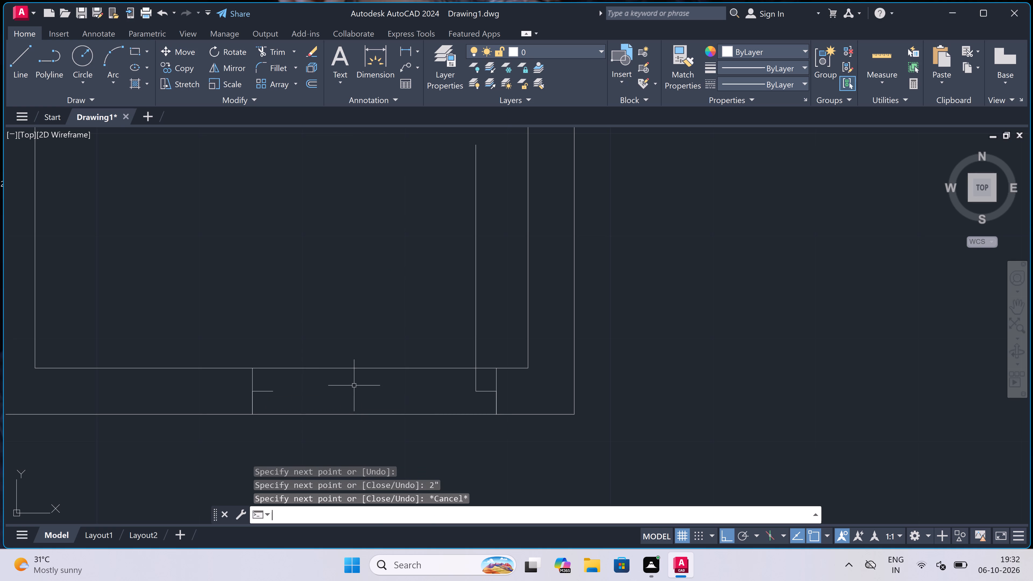
Draw the door swing as a Start, End, Direction arc from the door leaf's top to the opposite jamb's stub end.
{"action": "left_click", "coordinate": [108, 75]}
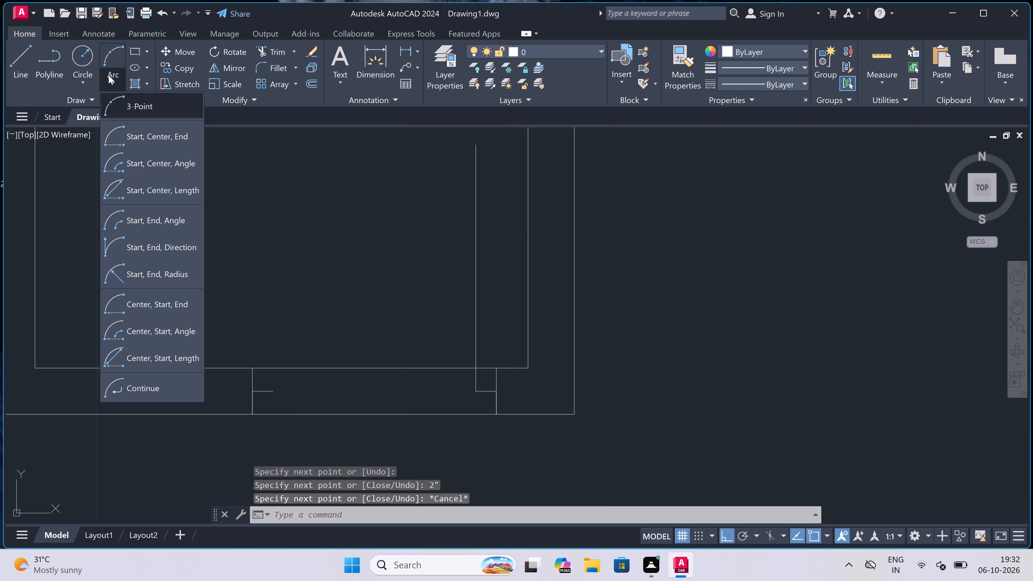
{"action": "left_click", "coordinate": [155, 242]}
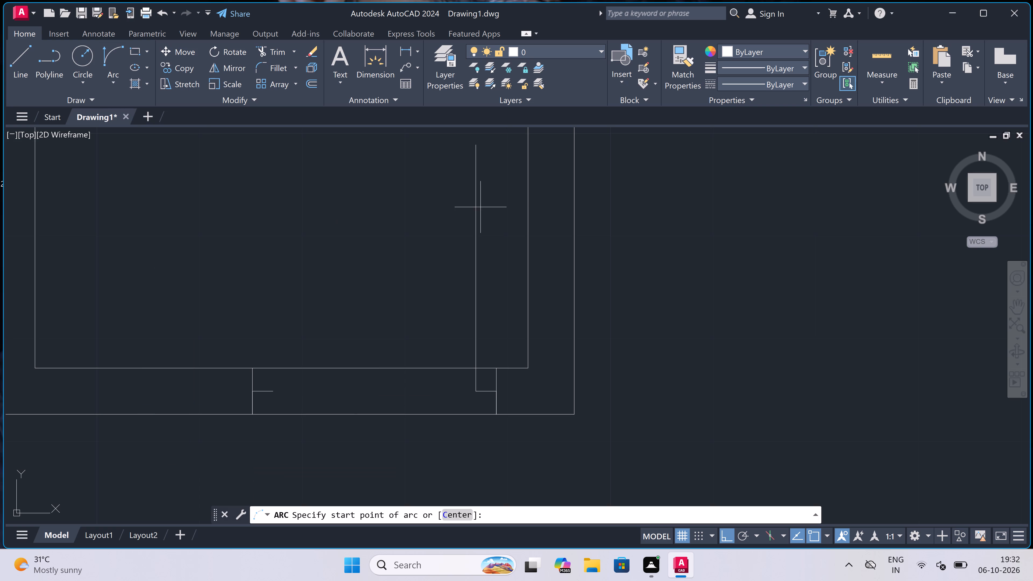
{"action": "scroll", "coordinate": [508, 204], "scroll_direction": "down", "scroll_amount": 2}
{"action": "scroll", "coordinate": [496, 190], "scroll_direction": "up", "scroll_amount": 3}
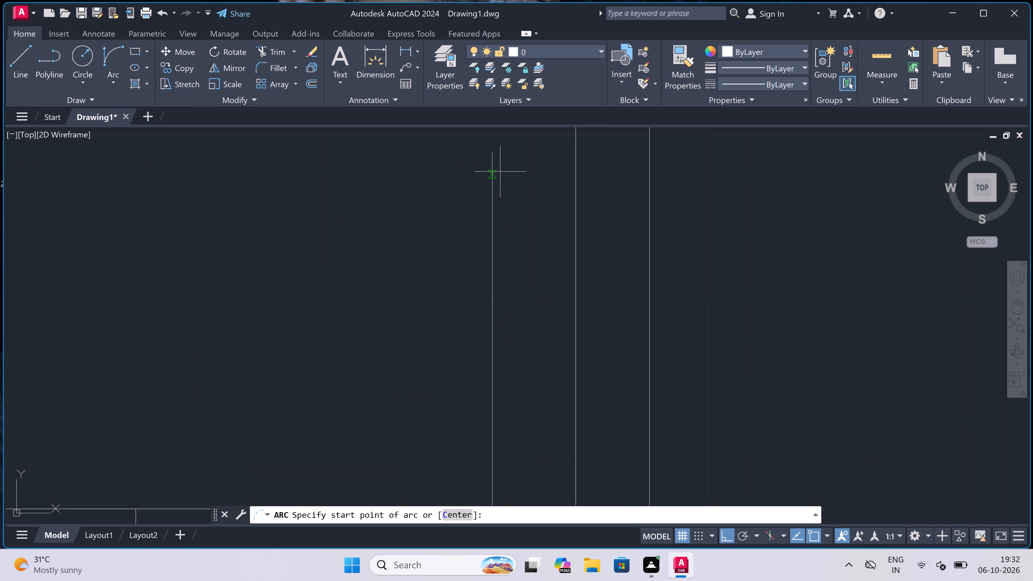
{"action": "scroll", "coordinate": [500, 168], "scroll_direction": "down", "scroll_amount": 1}
{"action": "left_click", "coordinate": [496, 158]}
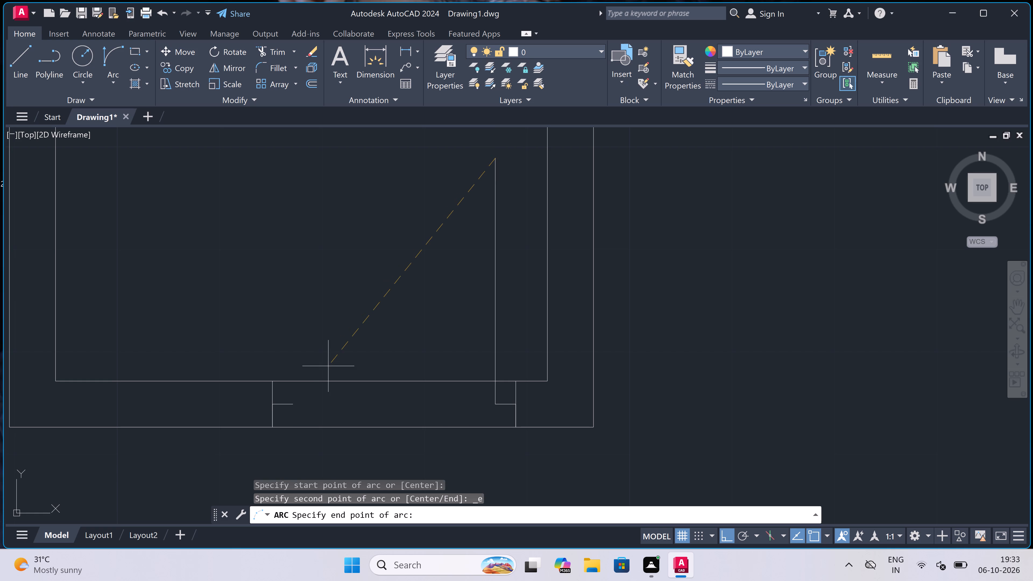
{"action": "left_click", "coordinate": [293, 407]}
{"action": "double_click", "coordinate": [256, 312]}
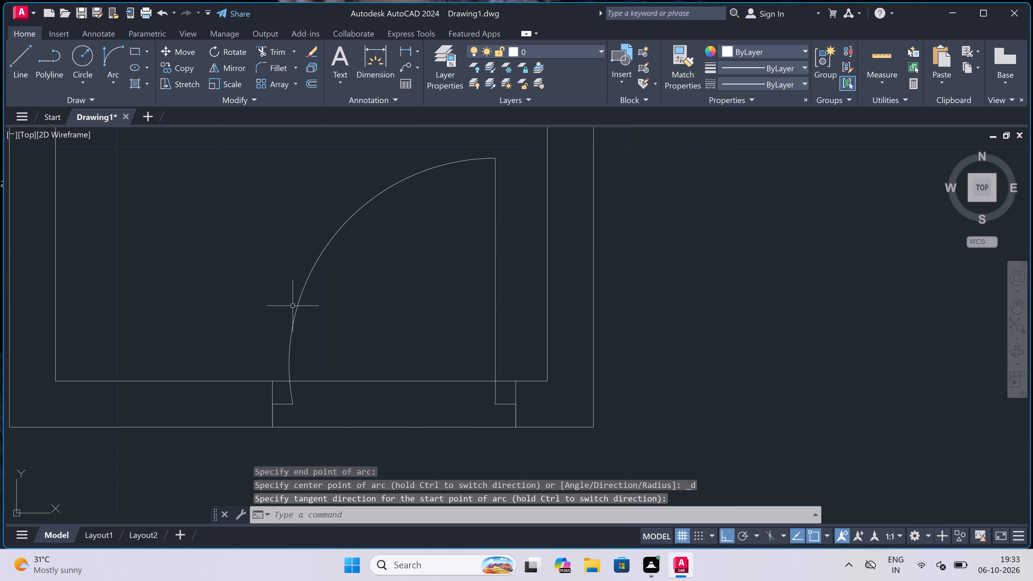
Trim both bottom partition lines between the two jambs to open the middle room's doorway.
{"action": "type", "text": "tr"}
{"action": "key", "text": "space"}
{"action": "scroll", "coordinate": [428, 302], "scroll_direction": "down", "scroll_amount": 3}
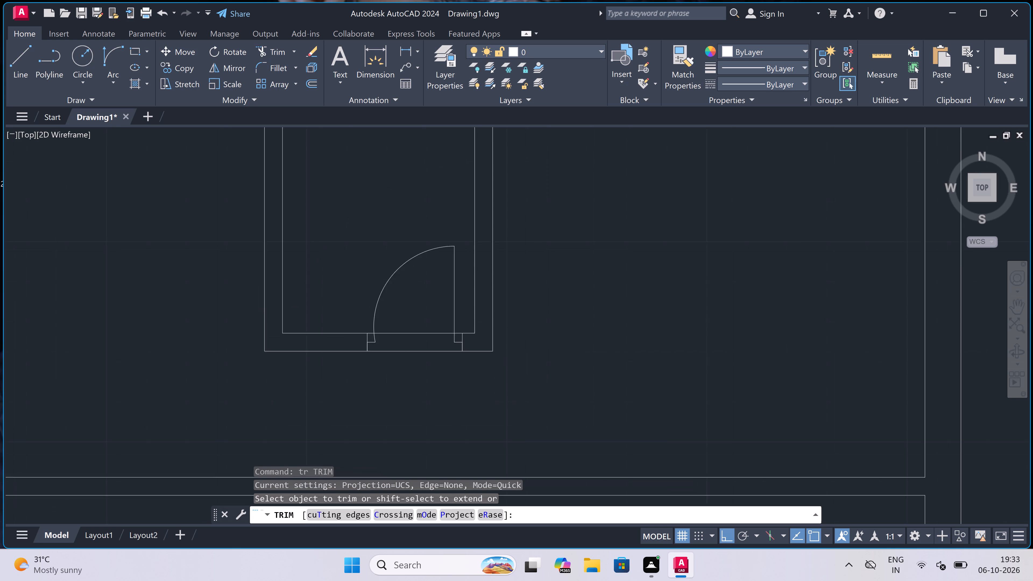
{"action": "left_click", "coordinate": [428, 302]}
{"action": "left_click", "coordinate": [420, 368]}
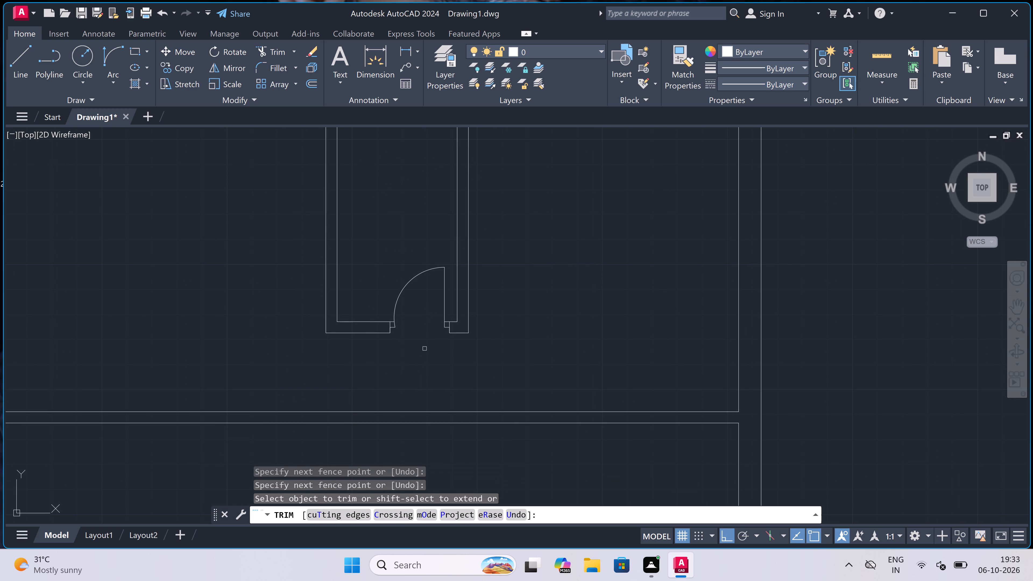
{"action": "key", "text": "Escape"}
Offset the lower line of the full-width partition beneath the small middle room 6'6" downward.
{"action": "scroll", "coordinate": [424, 346], "scroll_direction": "down", "scroll_amount": 4}
{"action": "scroll", "coordinate": [397, 344], "scroll_direction": "up", "scroll_amount": 3}
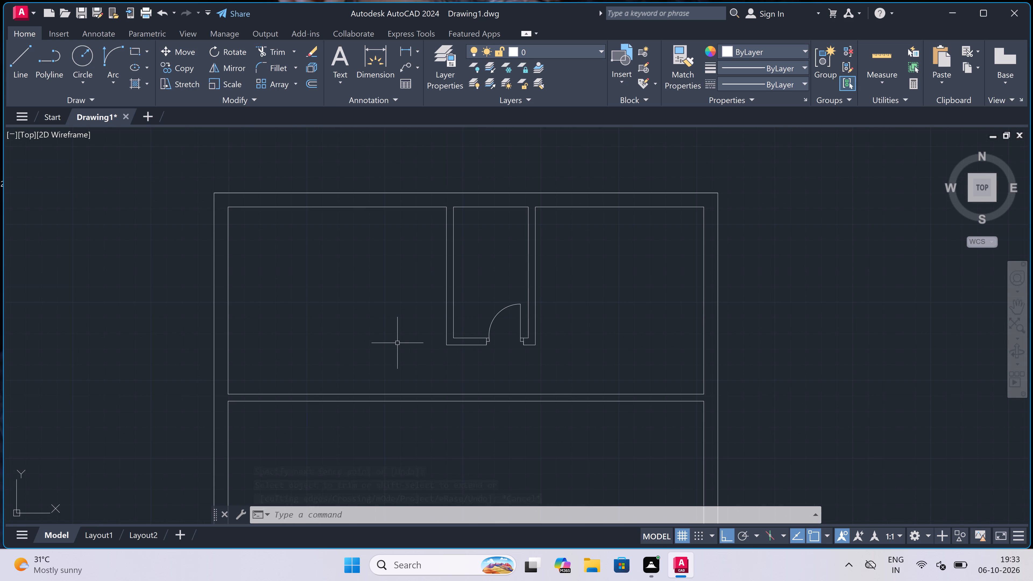
{"action": "type", "text": "o"}
{"action": "key", "text": "space"}
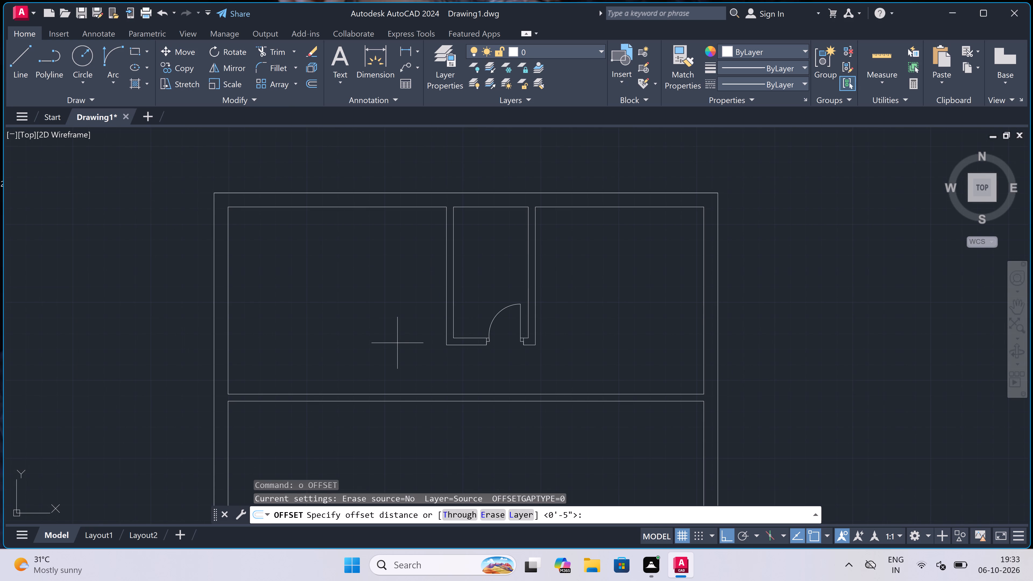
{"action": "scroll", "coordinate": [397, 343], "scroll_direction": "down", "scroll_amount": 2}
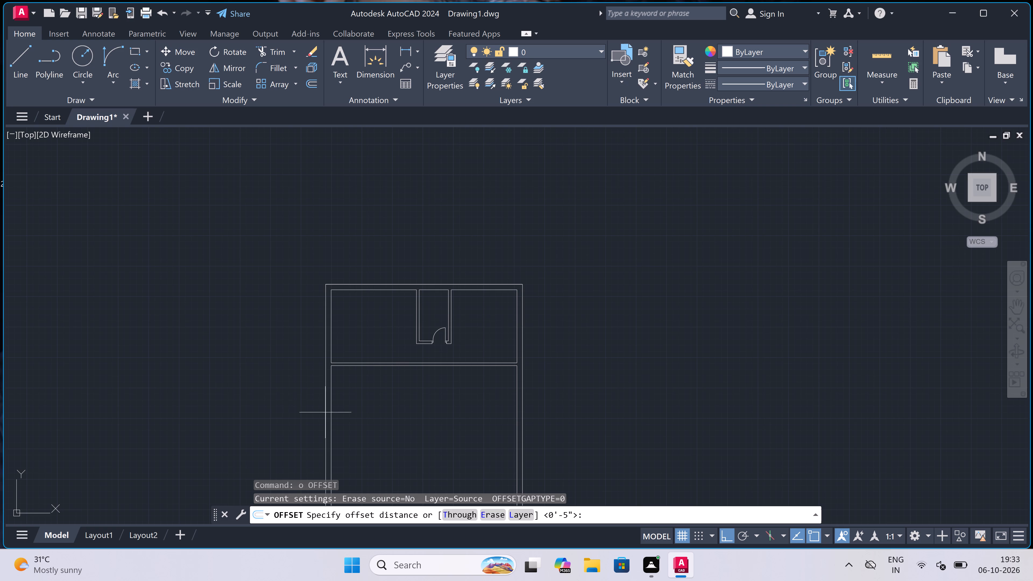
{"action": "scroll", "coordinate": [342, 406], "scroll_direction": "up", "scroll_amount": 3}
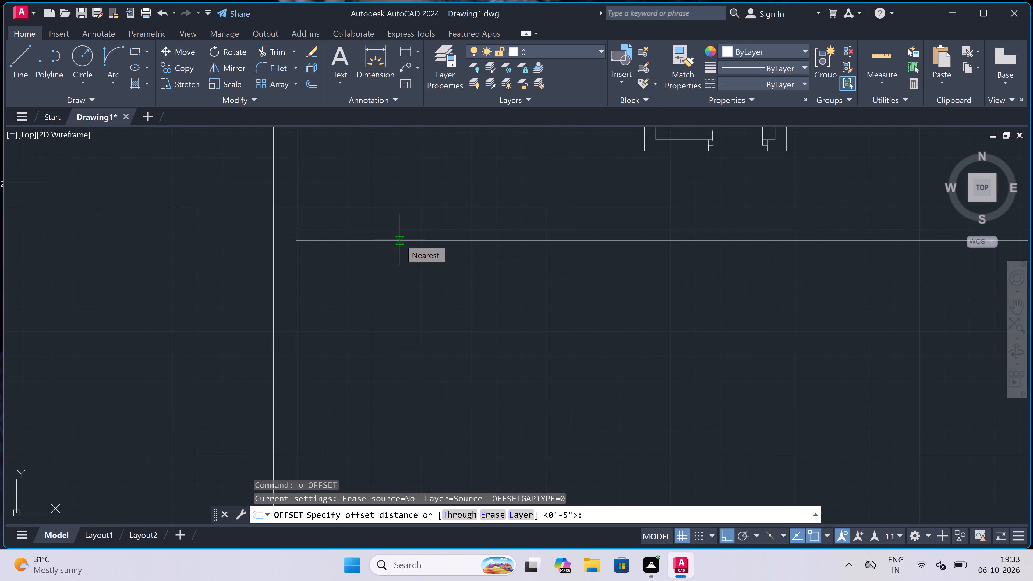
{"action": "left_click", "coordinate": [400, 239]}
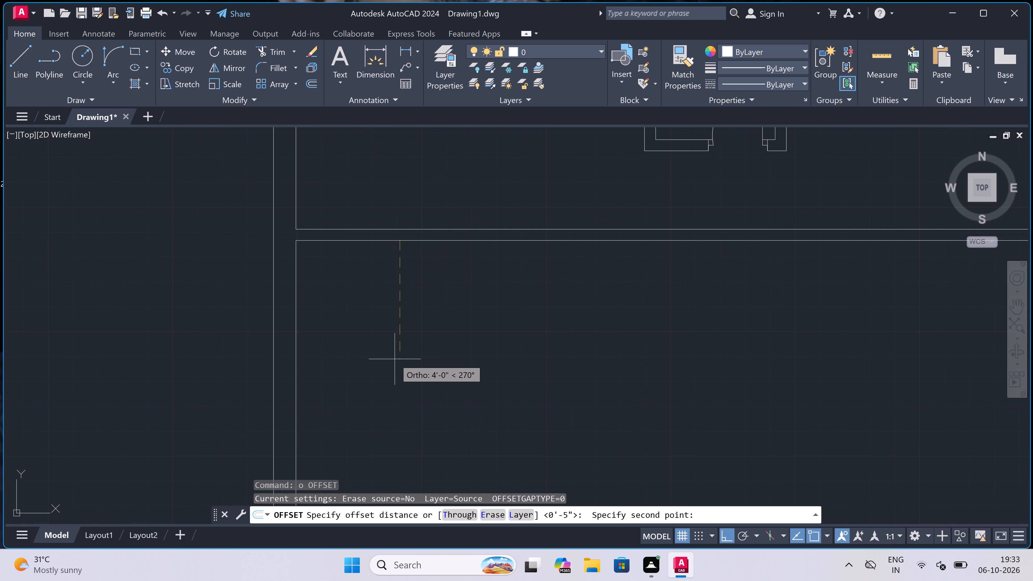
{"action": "type", "text": "6'6\""}
{"action": "key", "text": "space"}
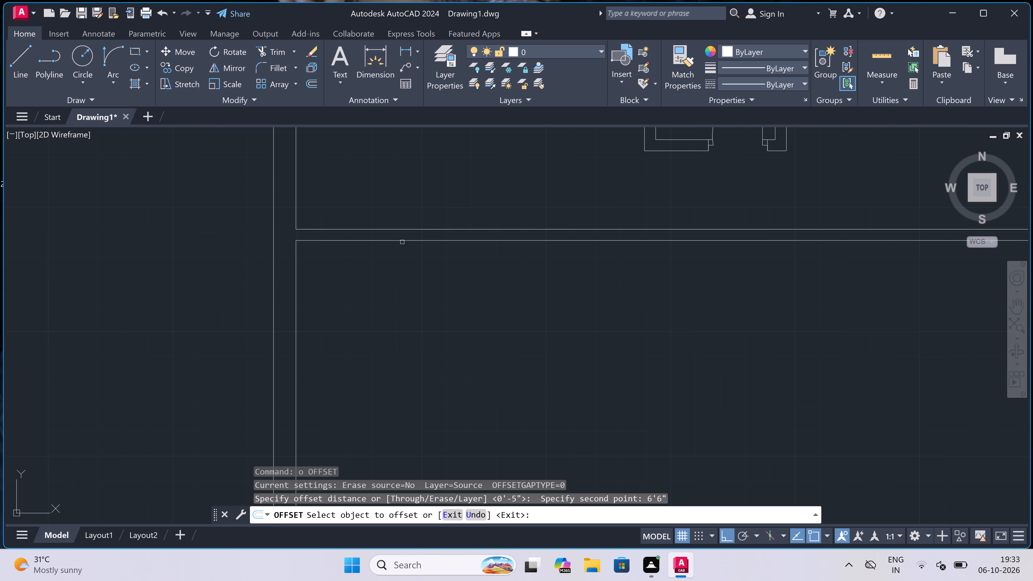
{"action": "left_click", "coordinate": [402, 241]}
{"action": "left_click", "coordinate": [404, 318]}
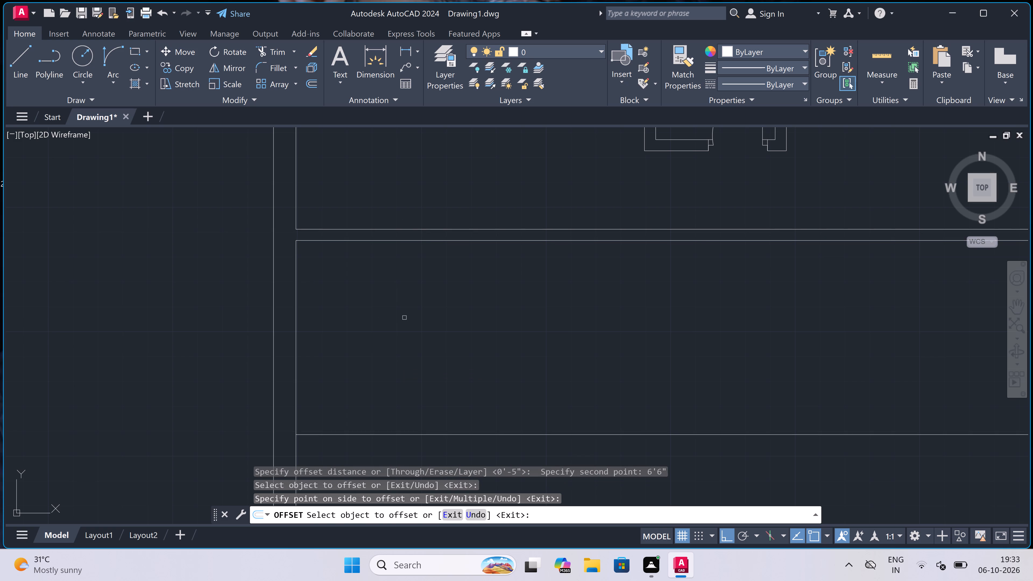
{"action": "key", "text": "Escape"}
Offset the new full-width line 4.5" downward to form the second horizontal partition.
{"action": "scroll", "coordinate": [404, 318], "scroll_direction": "down", "scroll_amount": 3}
{"action": "scroll", "coordinate": [387, 351], "scroll_direction": "up", "scroll_amount": 3}
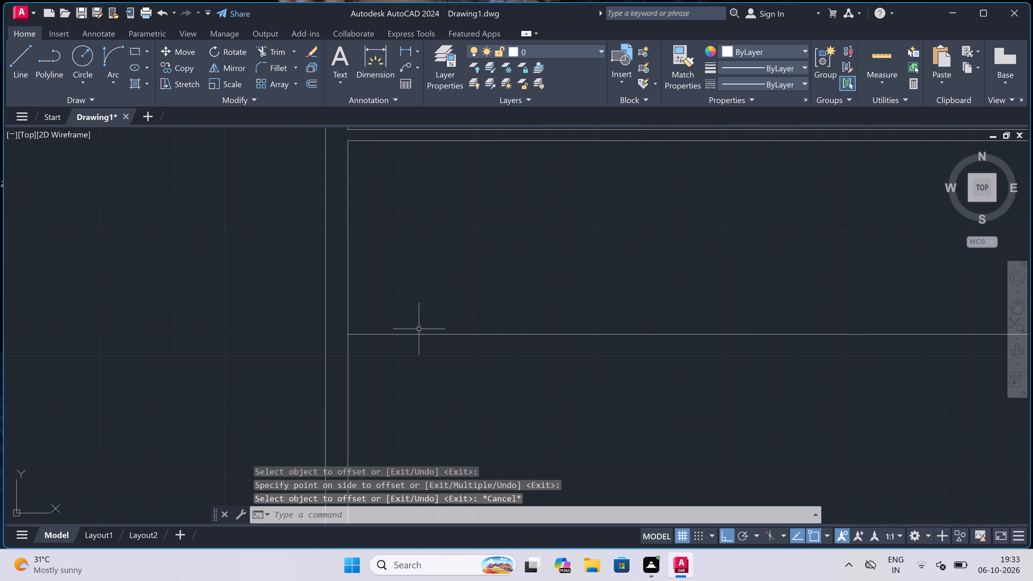
{"action": "key", "text": "space"}
{"action": "left_click", "coordinate": [416, 333]}
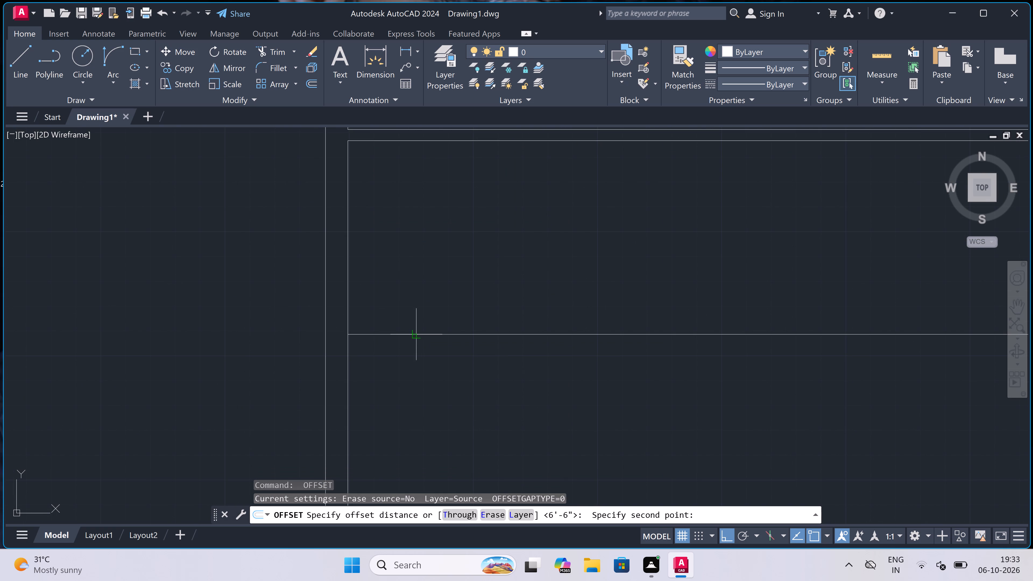
{"action": "type", "text": "4.5\""}
{"action": "key", "text": "space"}
{"action": "left_click", "coordinate": [409, 335]}
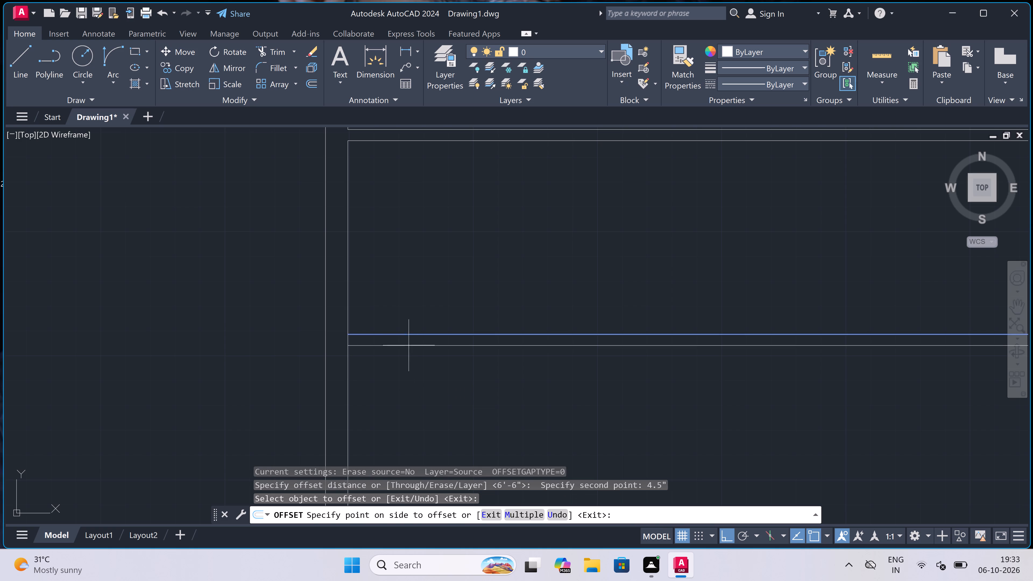
{"action": "left_click", "coordinate": [402, 386]}
{"action": "key", "text": "Escape"}
Offset the lower line of the second horizontal partition 16'3" downward.
{"action": "key", "text": "space"}
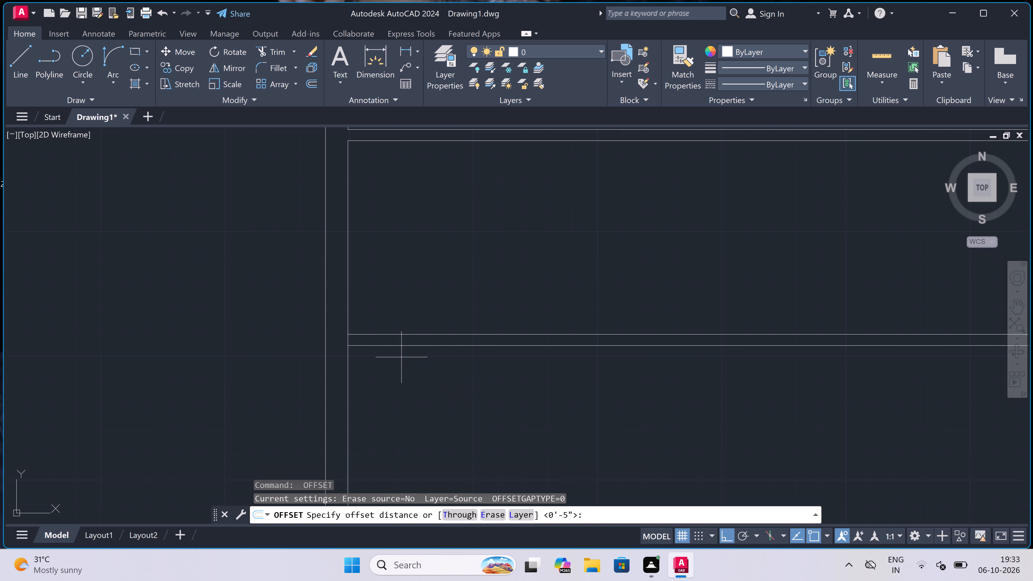
{"action": "double_click", "coordinate": [399, 349]}
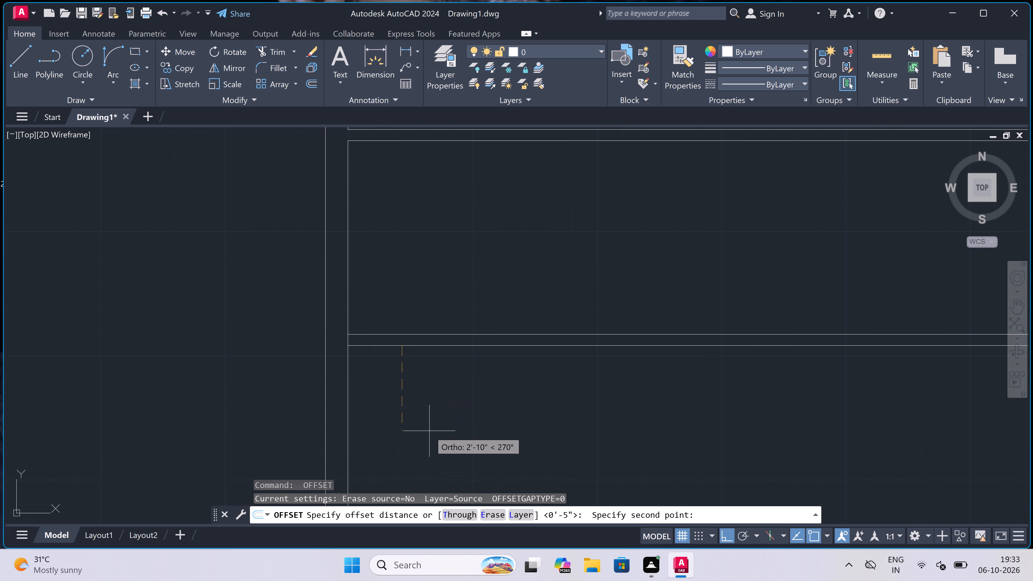
{"action": "type", "text": "16"}
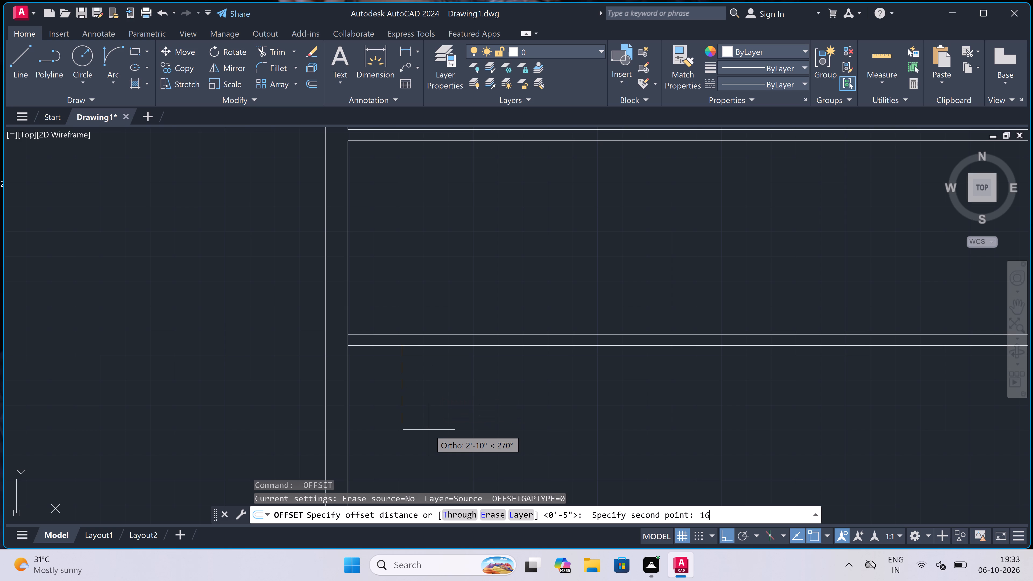
{"action": "key", "text": "apostrophe"}
{"action": "key", "text": "3"}
{"action": "key", "text": "shift+quotedbl"}
{"action": "key", "text": "space"}
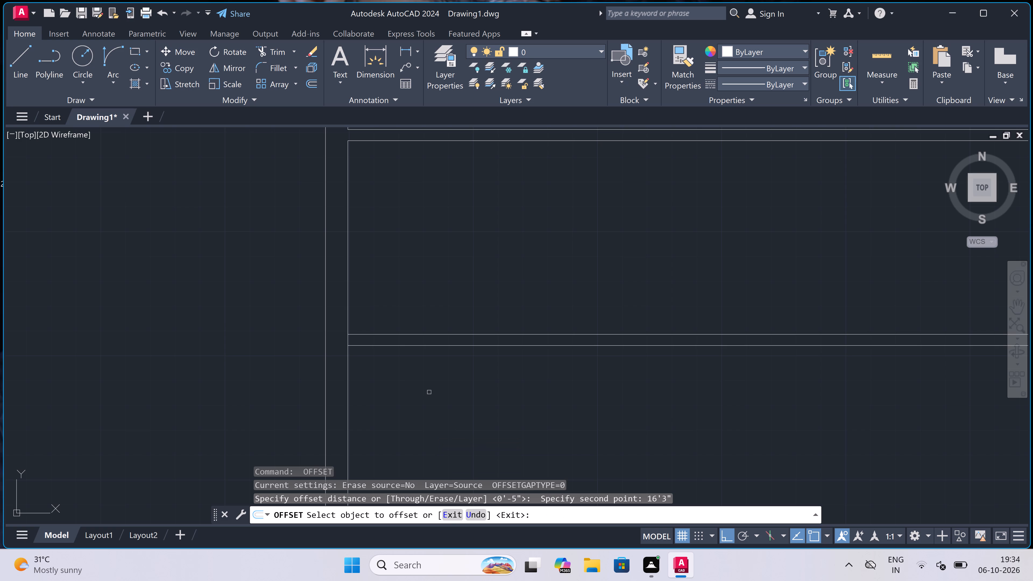
{"action": "left_click", "coordinate": [443, 346]}
{"action": "left_click", "coordinate": [445, 400]}
{"action": "scroll", "coordinate": [452, 375], "scroll_direction": "down", "scroll_amount": 6}
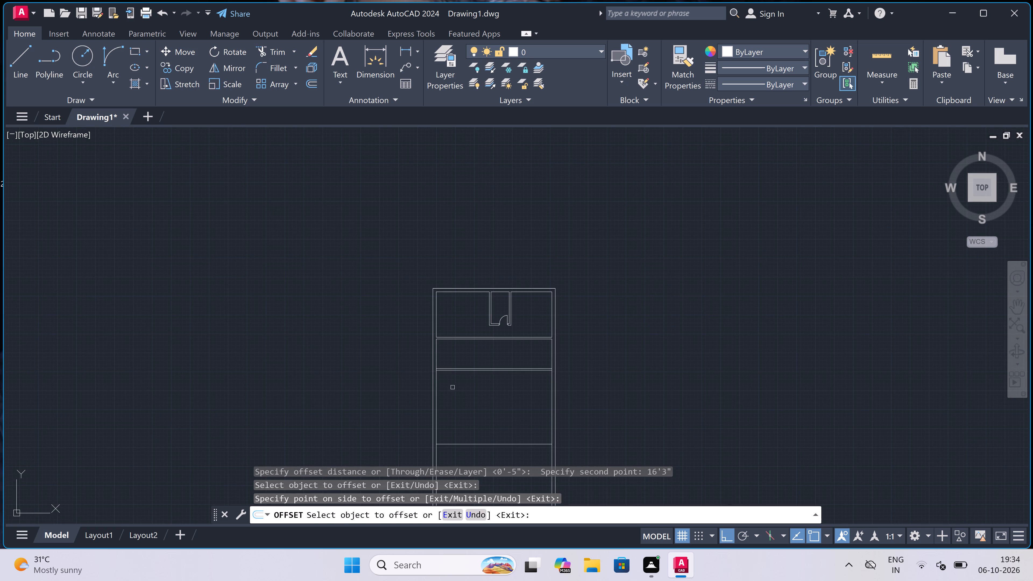
{"action": "scroll", "coordinate": [447, 408], "scroll_direction": "down", "scroll_amount": 3}
{"action": "scroll", "coordinate": [443, 429], "scroll_direction": "up", "scroll_amount": 5}
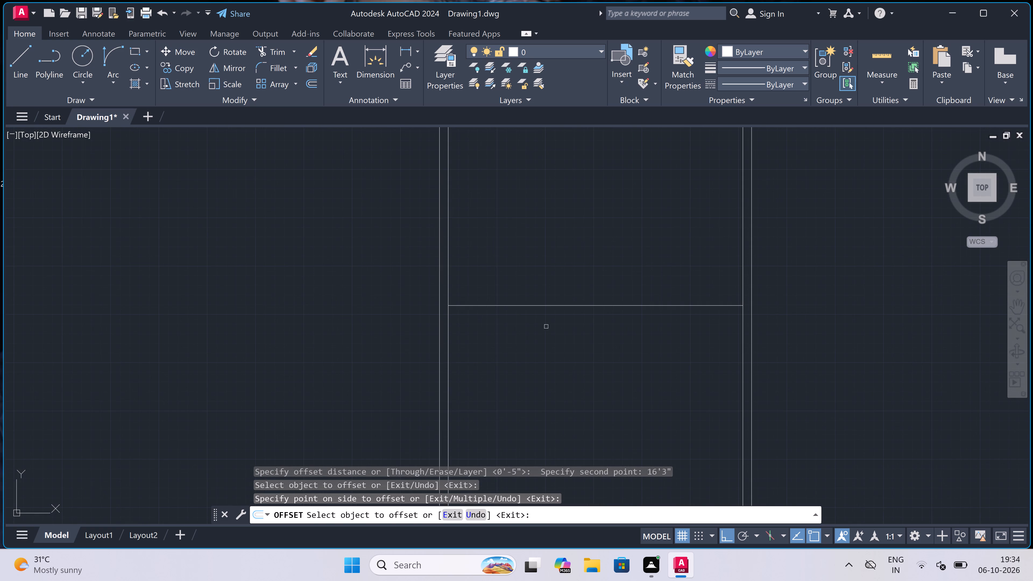
{"action": "scroll", "coordinate": [567, 289], "scroll_direction": "up", "scroll_amount": 2}
{"action": "key", "text": "Escape"}
Offset the lowest full-width line 4.5" downward to form the third horizontal partition.
{"action": "key", "text": "space"}
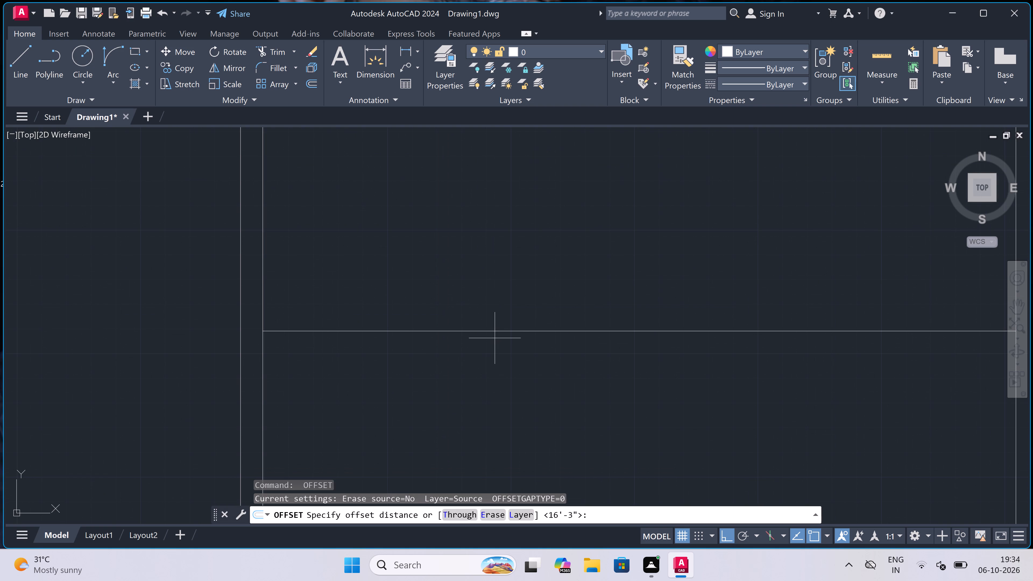
{"action": "left_click", "coordinate": [493, 335]}
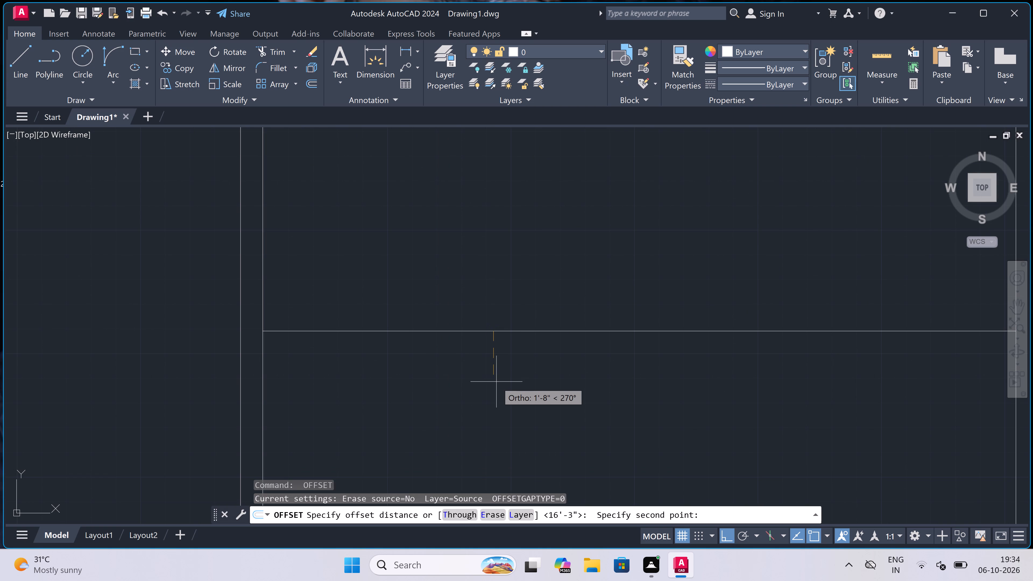
{"action": "type", "text": "4/"}
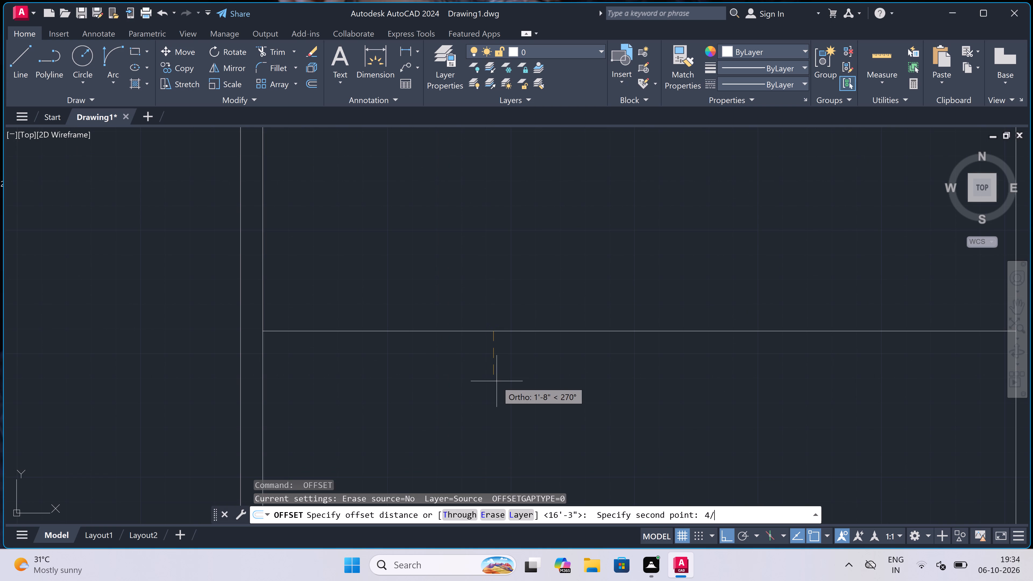
{"action": "key", "text": "BackSpace"}
{"action": "type", "text": ".5"}
{"action": "key", "text": "shift+quotedbl"}
{"action": "key", "text": "space"}
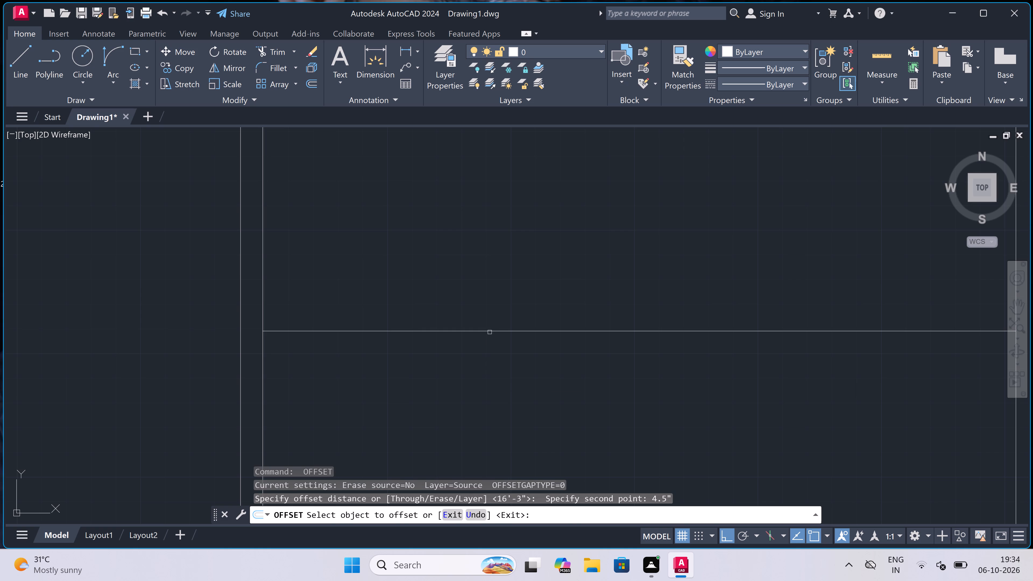
{"action": "left_click", "coordinate": [489, 332]}
{"action": "left_click", "coordinate": [467, 373]}
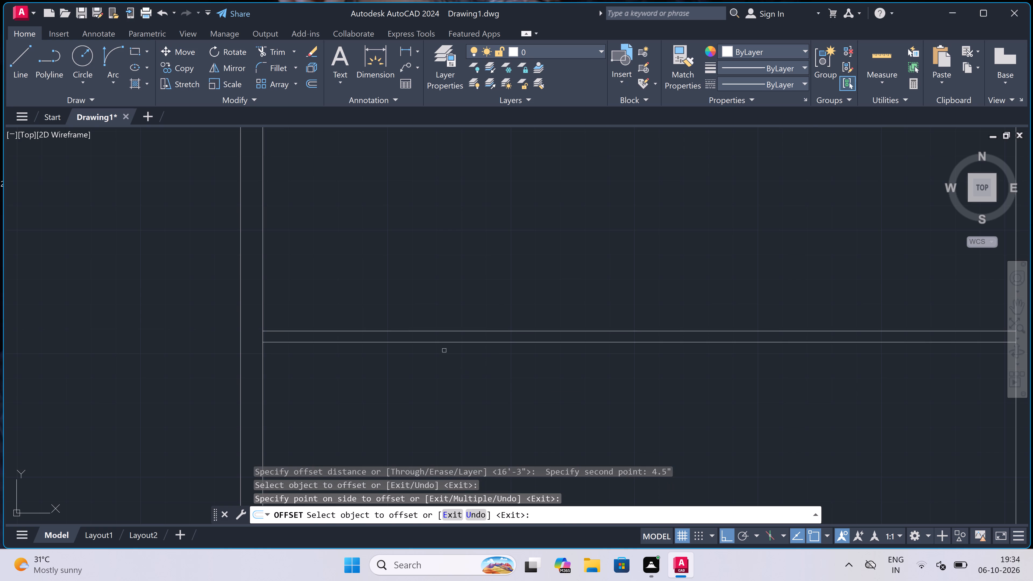
{"action": "key", "text": "Escape"}
Draw a short 4.5" wide vertical partition from the small middle room's bottom wall down to the first full-width partition.
{"action": "scroll", "coordinate": [438, 340], "scroll_direction": "down", "scroll_amount": 5}
{"action": "scroll", "coordinate": [436, 235], "scroll_direction": "up", "scroll_amount": 5}
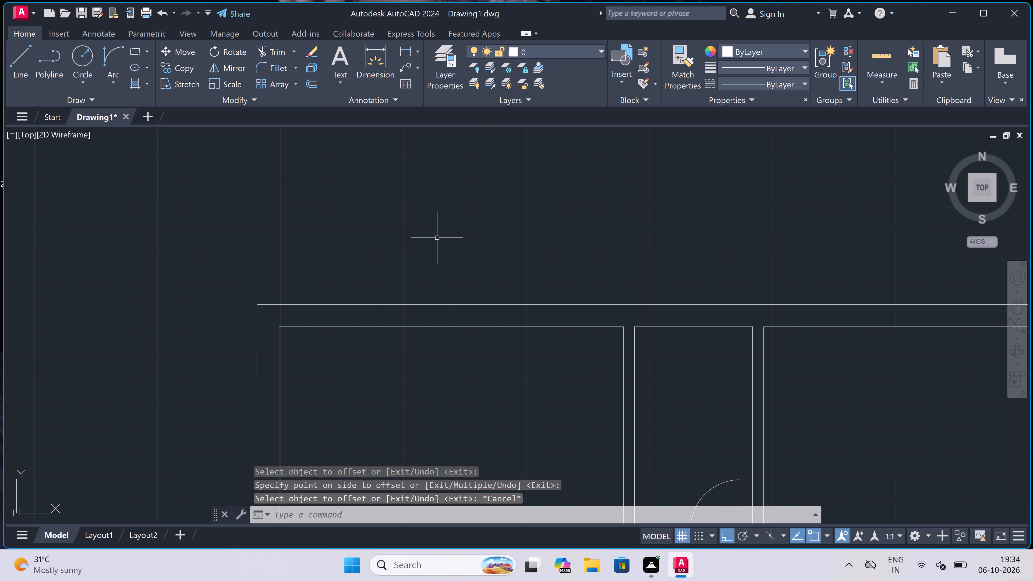
{"action": "scroll", "coordinate": [437, 238], "scroll_direction": "down", "scroll_amount": 2}
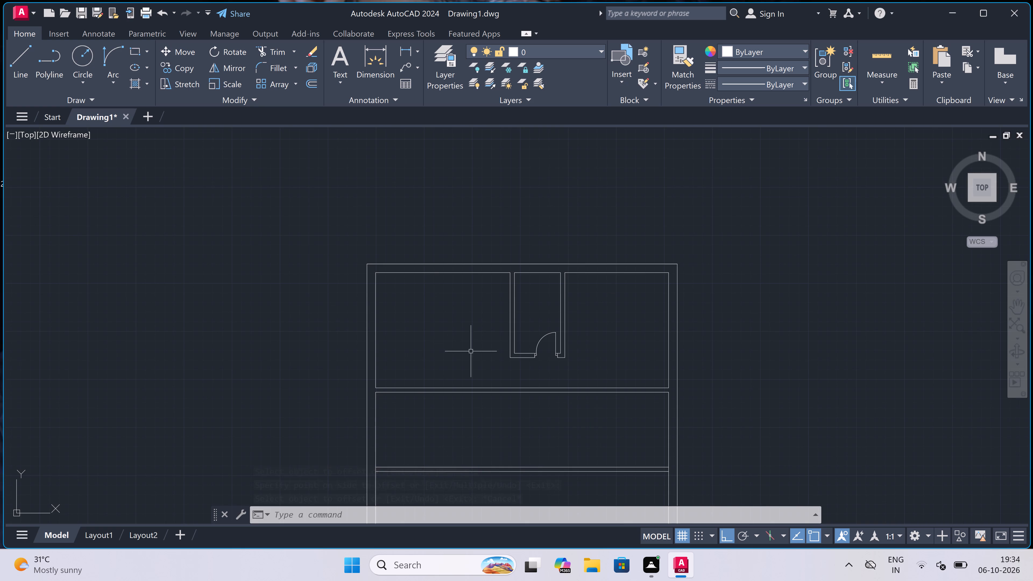
{"action": "scroll", "coordinate": [520, 384], "scroll_direction": "up", "scroll_amount": 3}
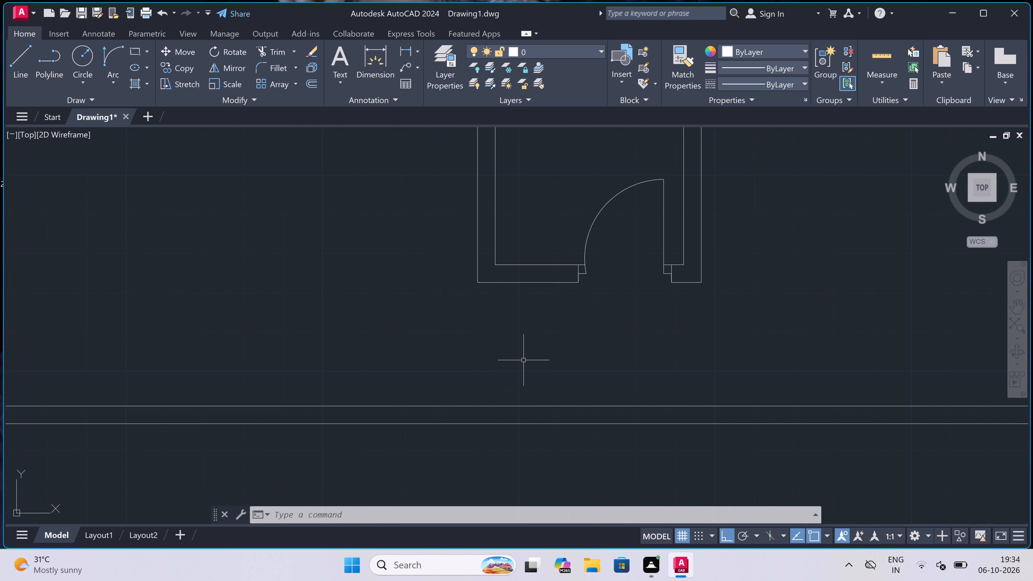
{"action": "key", "text": "l"}
{"action": "key", "text": "space"}
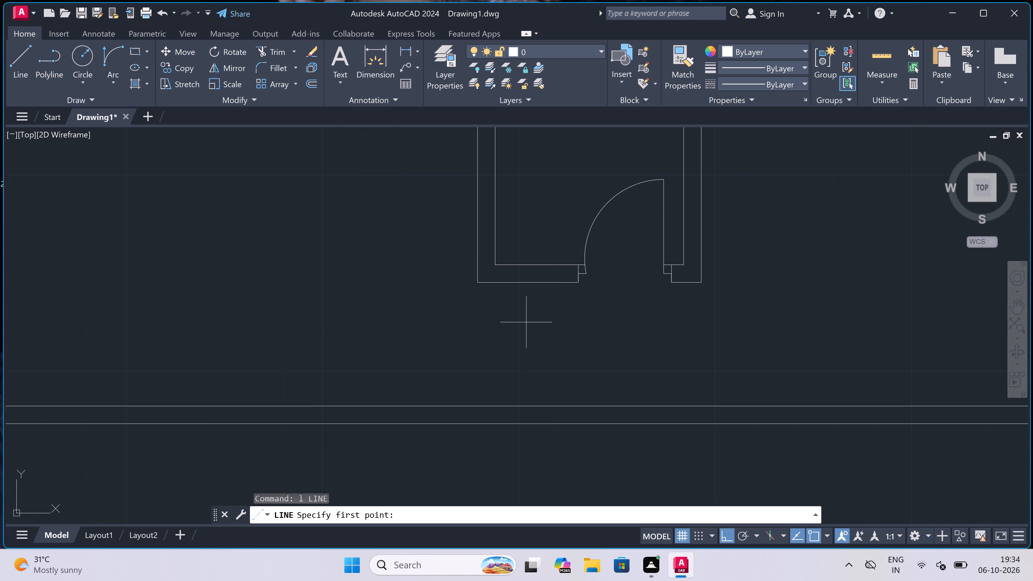
{"action": "left_click", "coordinate": [528, 285]}
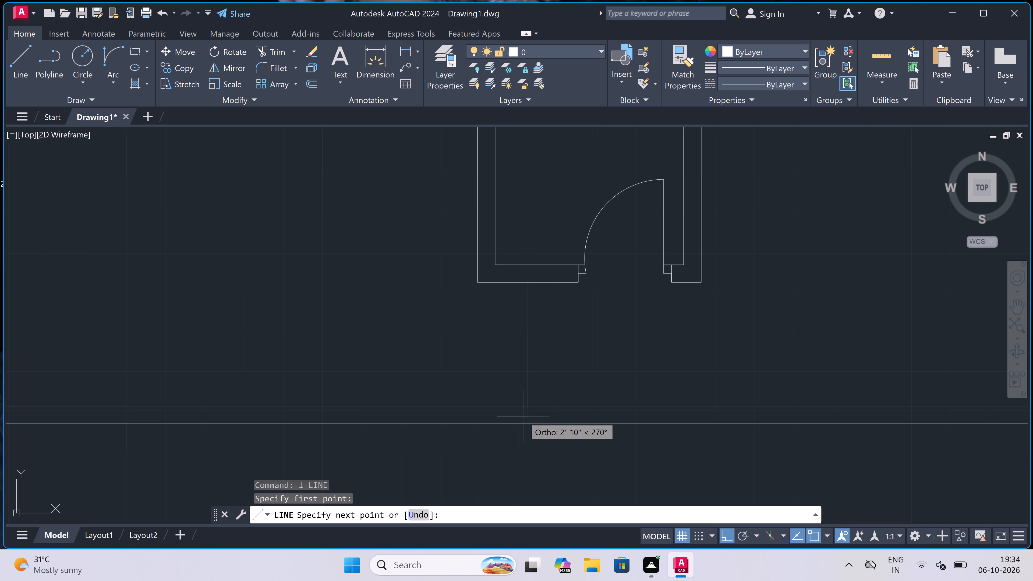
{"action": "left_click", "coordinate": [528, 406]}
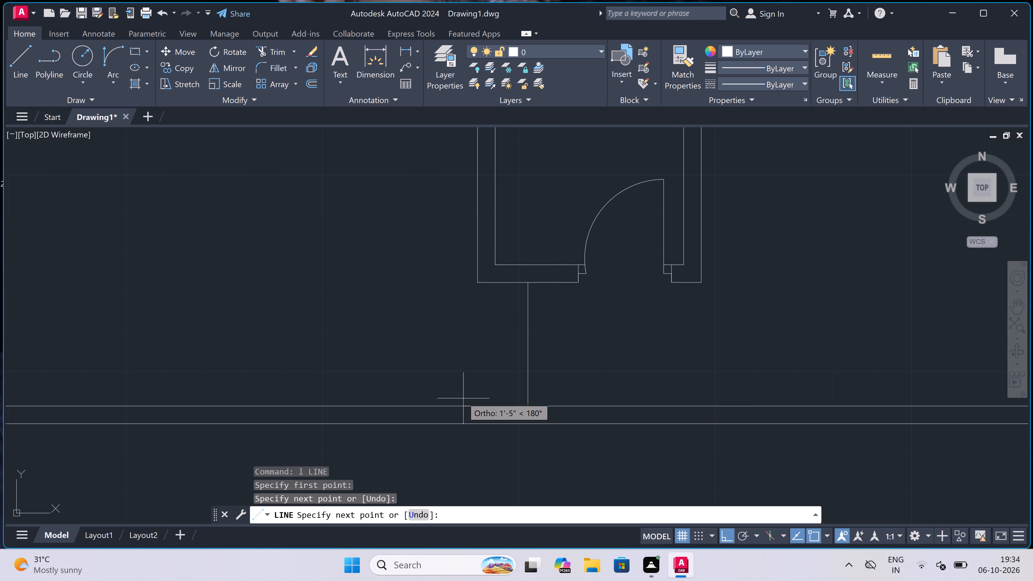
{"action": "type", "text": "4."}
{"action": "key", "text": "5"}
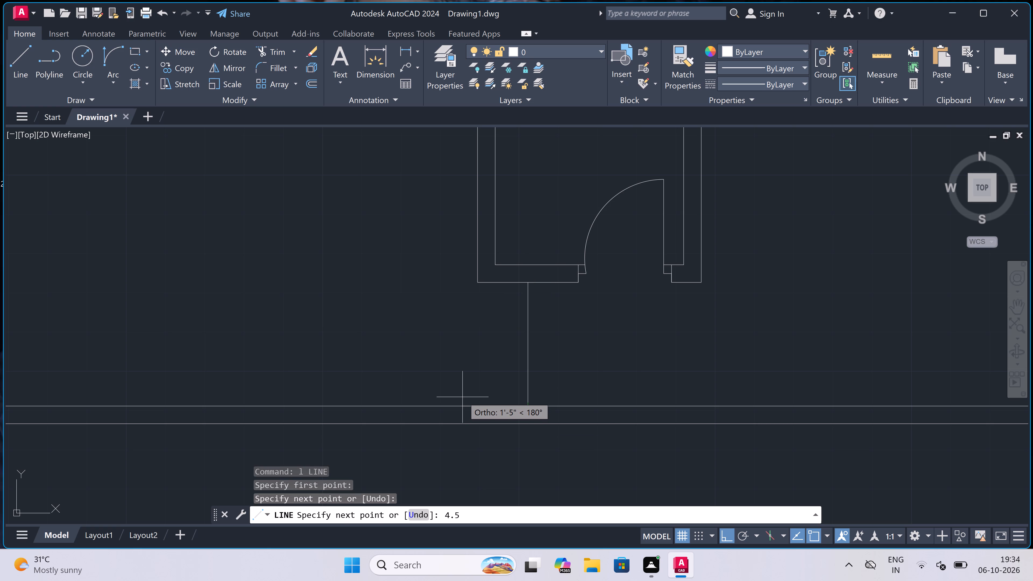
{"action": "key", "text": "shift+quotedbl"}
{"action": "key", "text": "space"}
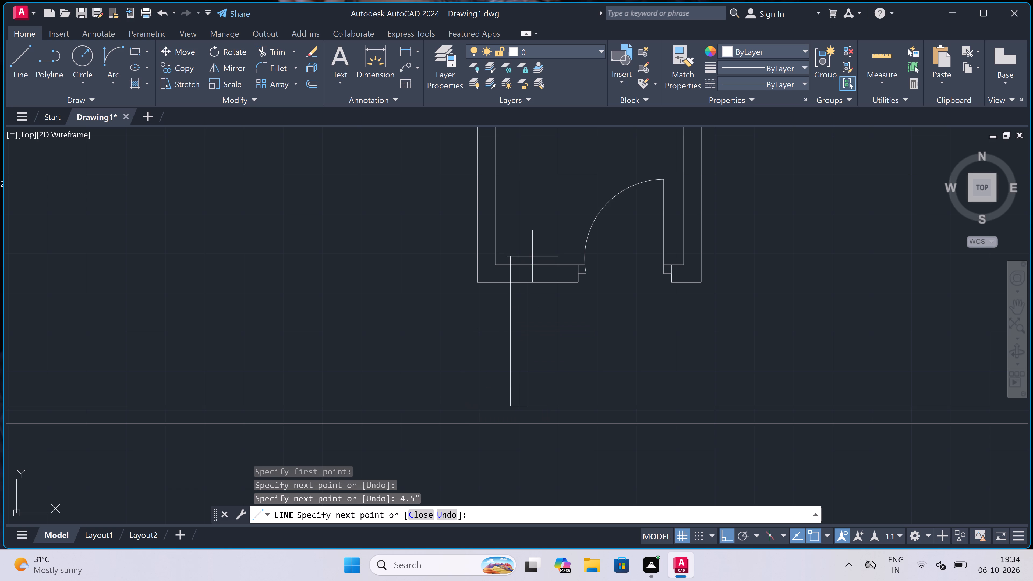
{"action": "left_click", "coordinate": [513, 281]}
{"action": "key", "text": "Escape"}
Trim the small room's bottom wall line between the two sides of the new short partition to open the junction.
{"action": "type", "text": "tr"}
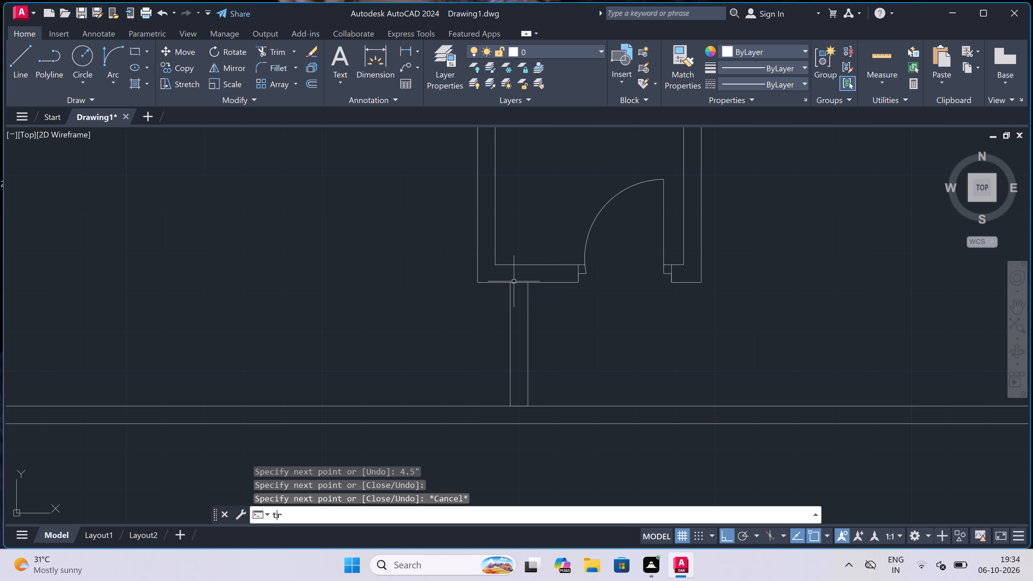
{"action": "key", "text": "space"}
{"action": "scroll", "coordinate": [545, 277], "scroll_direction": "up", "scroll_amount": 4}
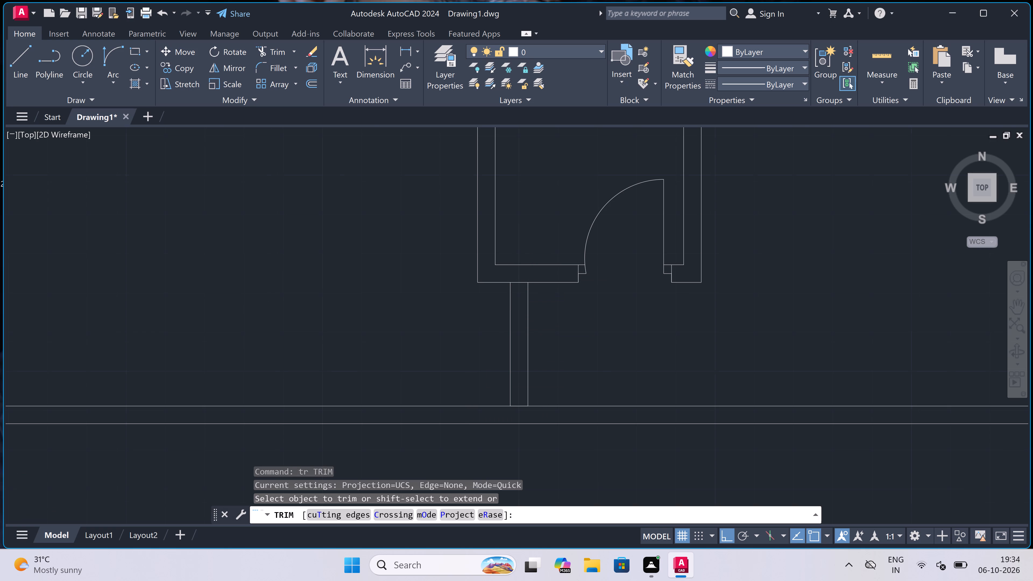
{"action": "left_click", "coordinate": [391, 324]}
{"action": "left_click", "coordinate": [409, 289]}
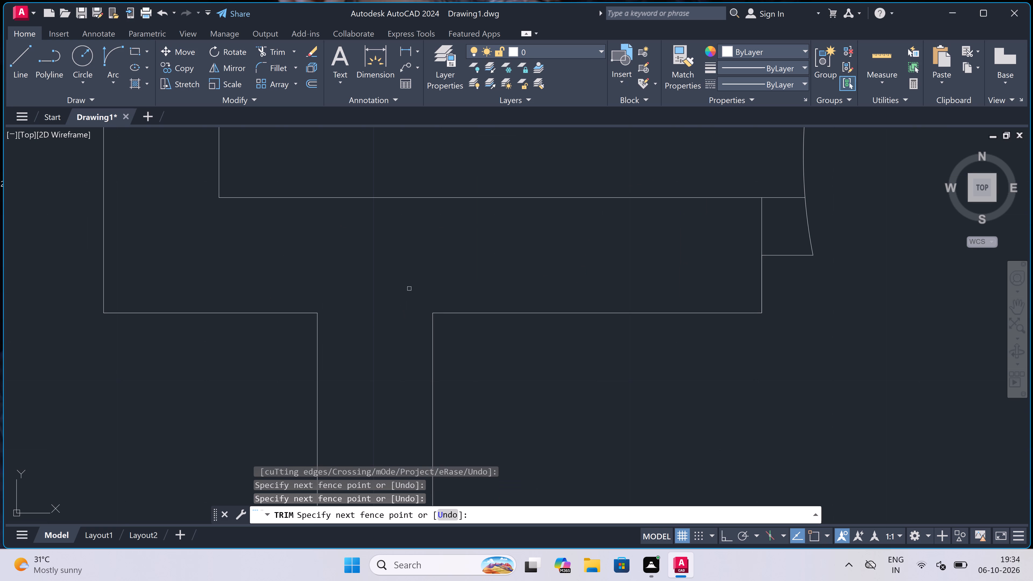
{"action": "scroll", "coordinate": [409, 289], "scroll_direction": "down", "scroll_amount": 7}
{"action": "scroll", "coordinate": [377, 308], "scroll_direction": "down", "scroll_amount": 3}
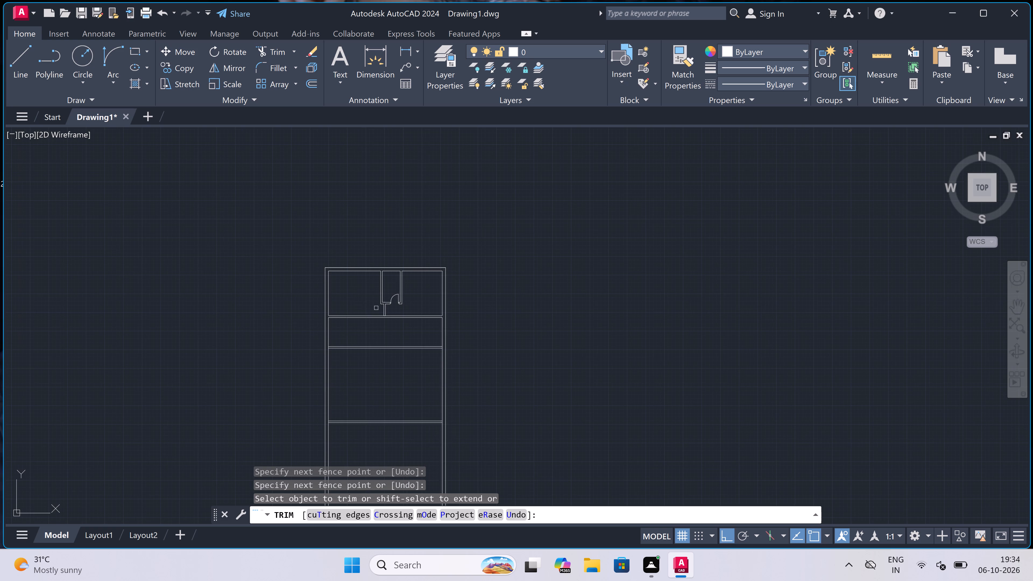
{"action": "scroll", "coordinate": [357, 303], "scroll_direction": "up", "scroll_amount": 4}
{"action": "scroll", "coordinate": [369, 302], "scroll_direction": "down", "scroll_amount": 3}
{"action": "scroll", "coordinate": [334, 271], "scroll_direction": "up", "scroll_amount": 2}
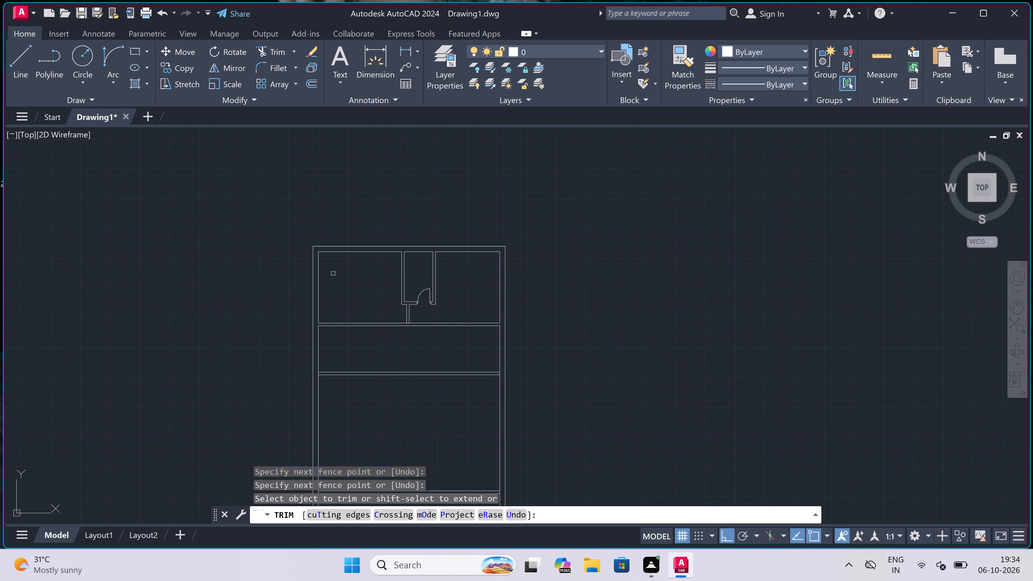
{"action": "key", "text": "Escape"}
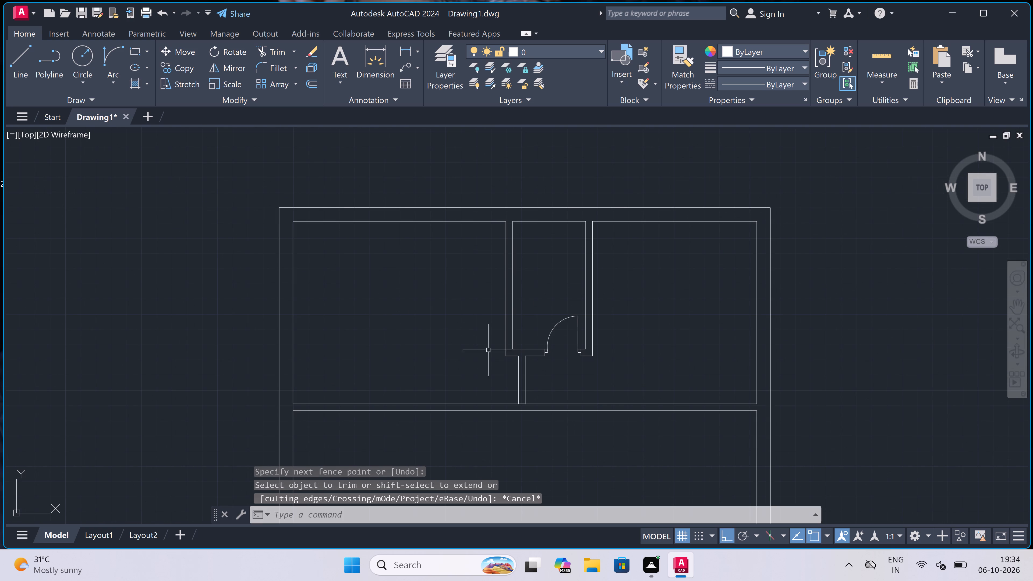
Draw a door jamb across the first full-width partition, just west of the short partition, with a 2" stop from its midpoint toward the west.
{"action": "scroll", "coordinate": [536, 348], "scroll_direction": "down", "scroll_amount": 1}
{"action": "scroll", "coordinate": [498, 378], "scroll_direction": "up", "scroll_amount": 3}
{"action": "key", "text": "l"}
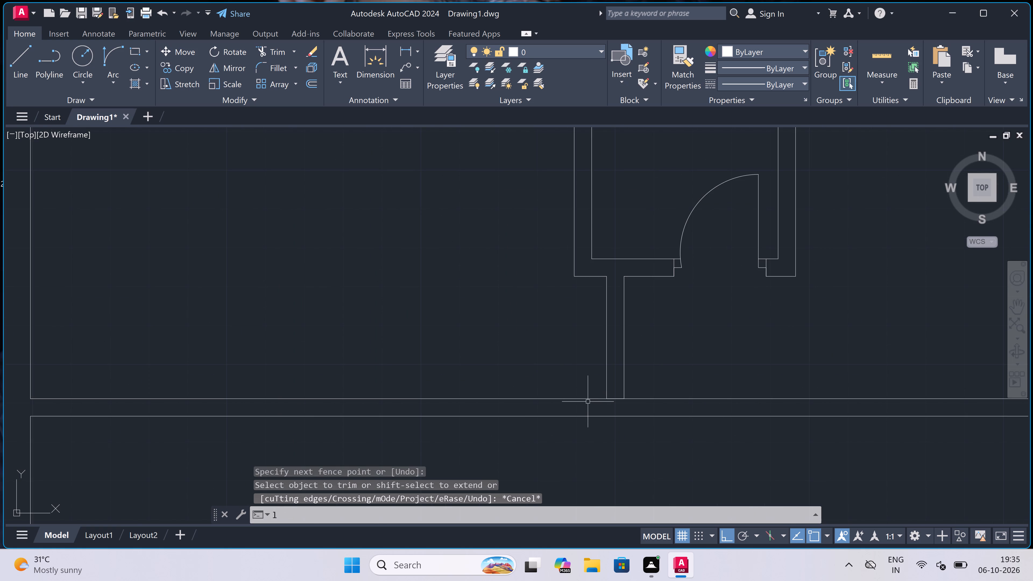
{"action": "key", "text": "space"}
{"action": "scroll", "coordinate": [590, 397], "scroll_direction": "up", "scroll_amount": 1}
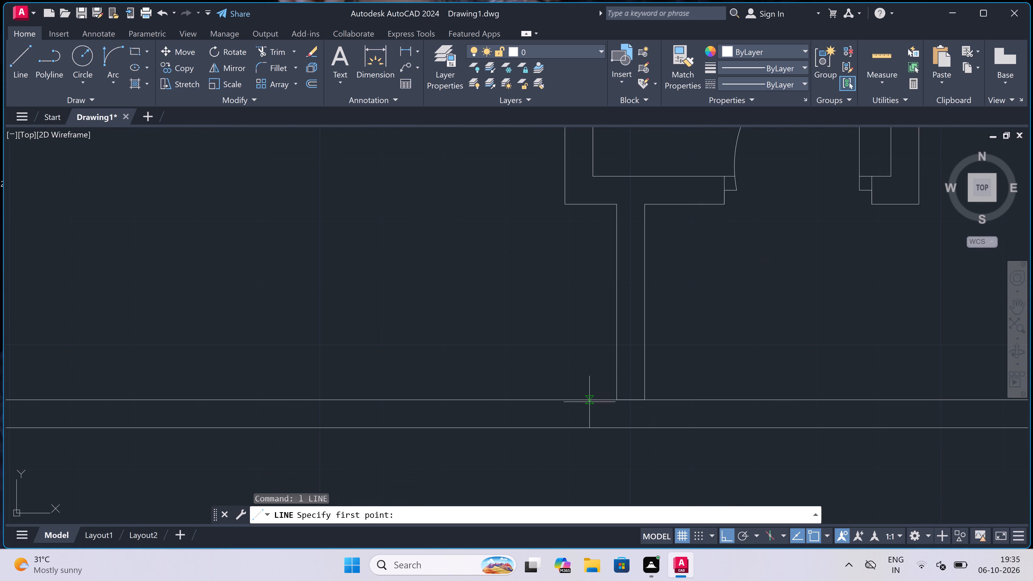
{"action": "left_click", "coordinate": [590, 401]}
{"action": "left_click", "coordinate": [588, 432]}
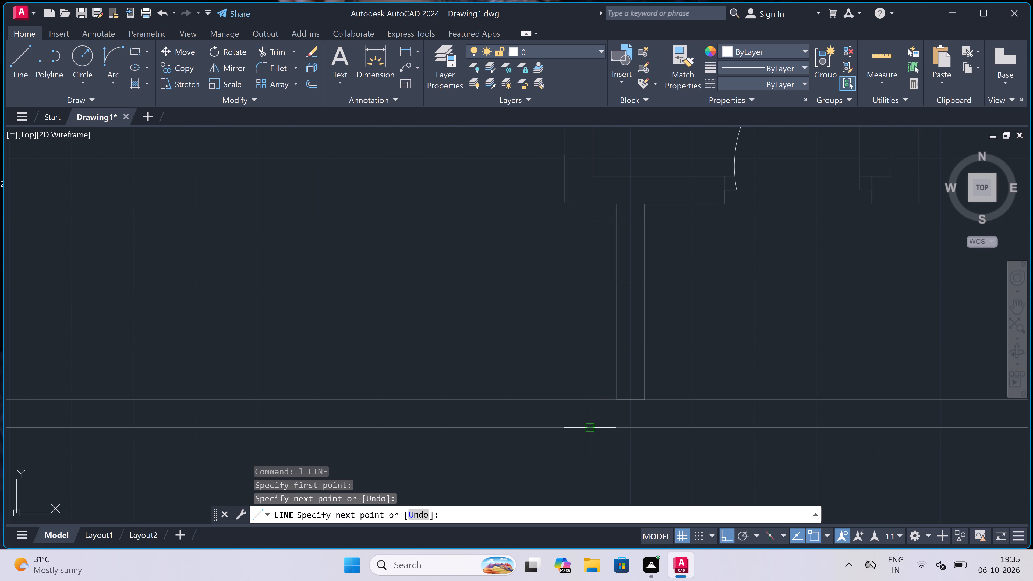
{"action": "left_click", "coordinate": [592, 413]}
{"action": "key", "text": "2"}
{"action": "type", "text": "\""}
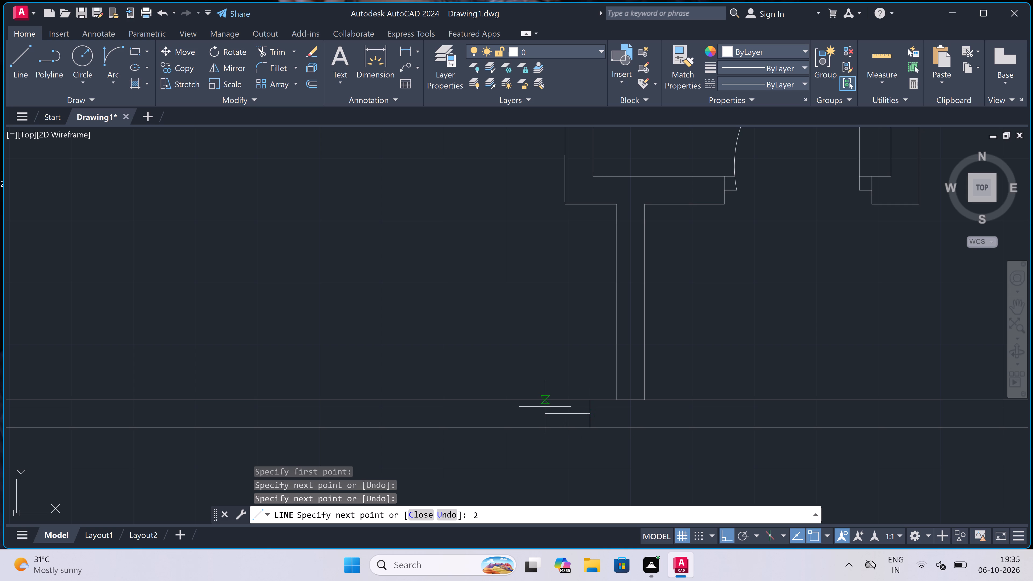
{"action": "key", "text": "space"}
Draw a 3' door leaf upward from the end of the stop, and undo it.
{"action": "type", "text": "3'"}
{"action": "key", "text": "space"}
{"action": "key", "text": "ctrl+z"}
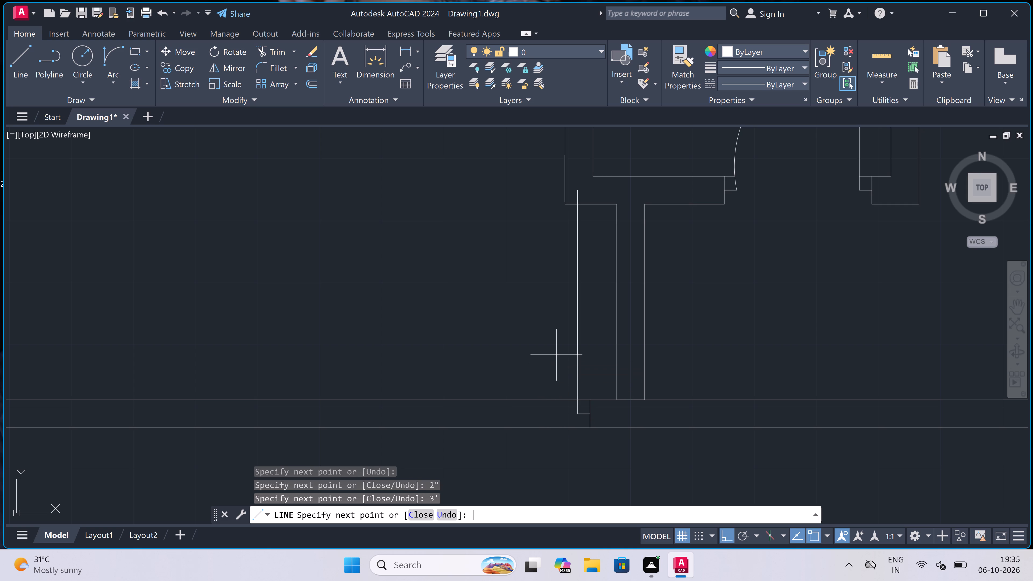
Draw a 2.5' door leaf upward from the end of the 2" stop.
{"action": "type", "text": "2.5'"}
{"action": "key", "text": "space"}
{"action": "key", "text": "Escape"}
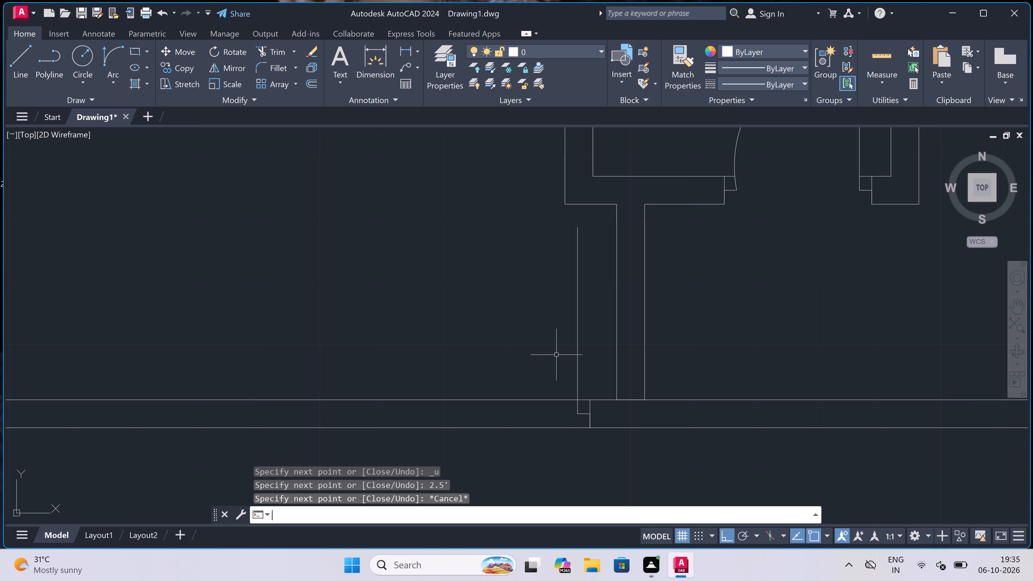
Draw the opposite door jamb across the partition to the west, with a 2" stop from its midpoint toward the opening.
{"action": "key", "text": "space"}
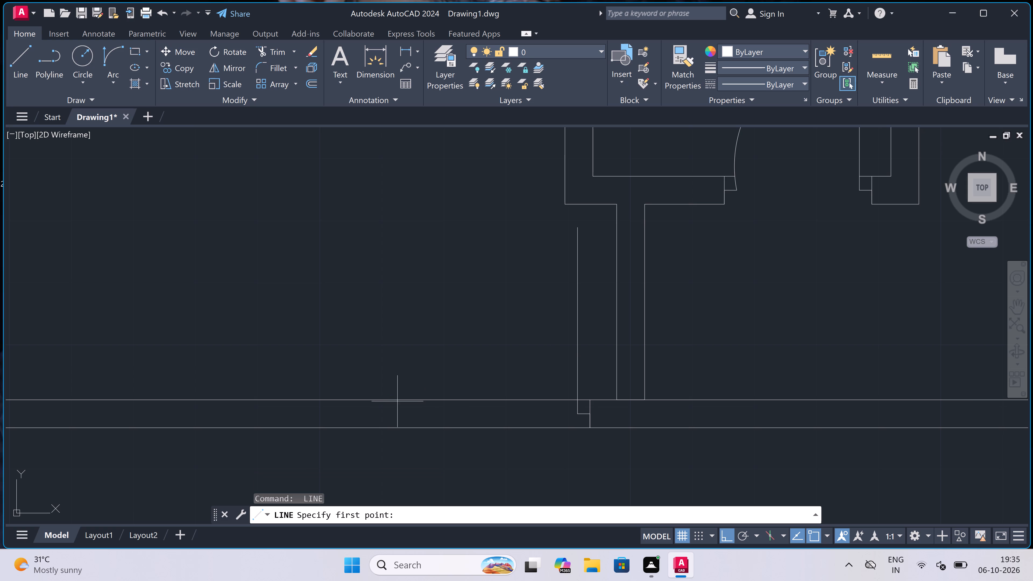
{"action": "double_click", "coordinate": [405, 398]}
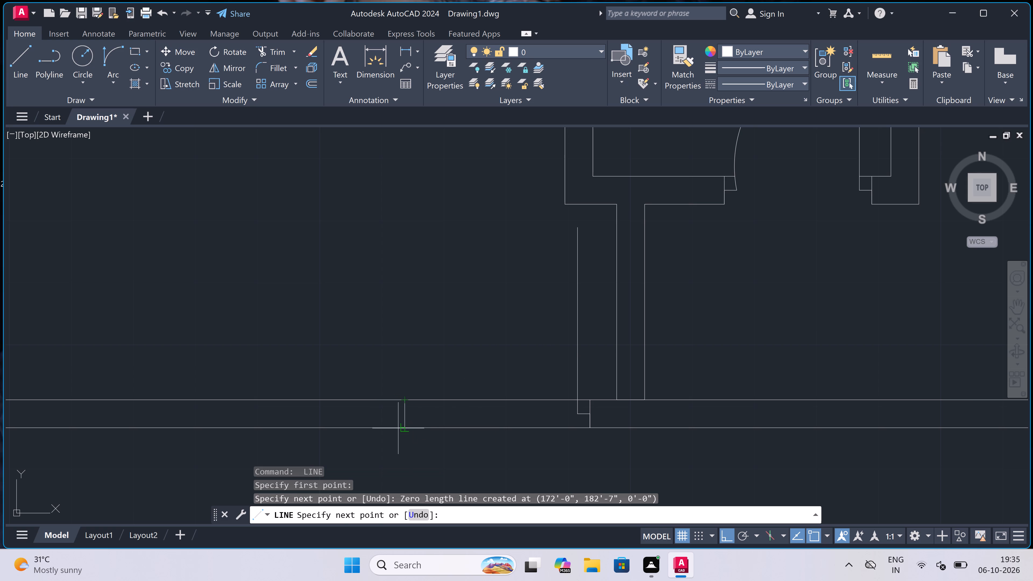
{"action": "left_click", "coordinate": [402, 426]}
{"action": "left_click", "coordinate": [401, 416]}
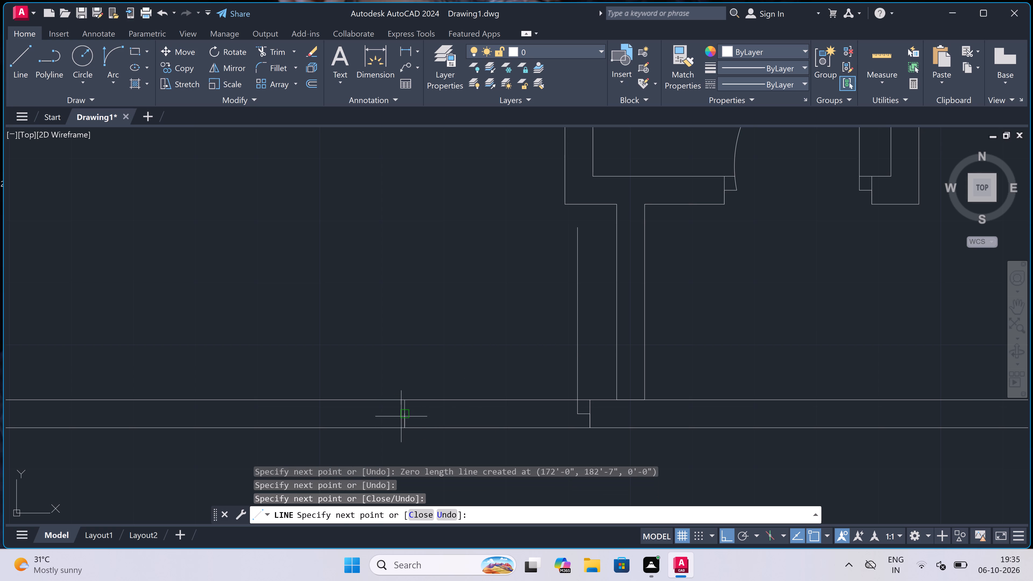
{"action": "type", "text": "2\""}
{"action": "key", "text": "space"}
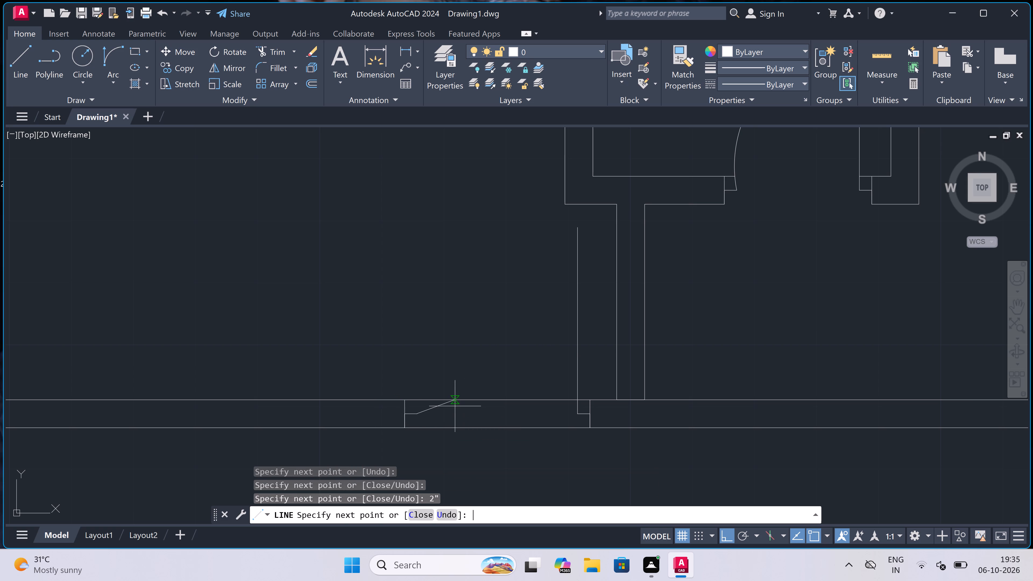
{"action": "key", "text": "Escape"}
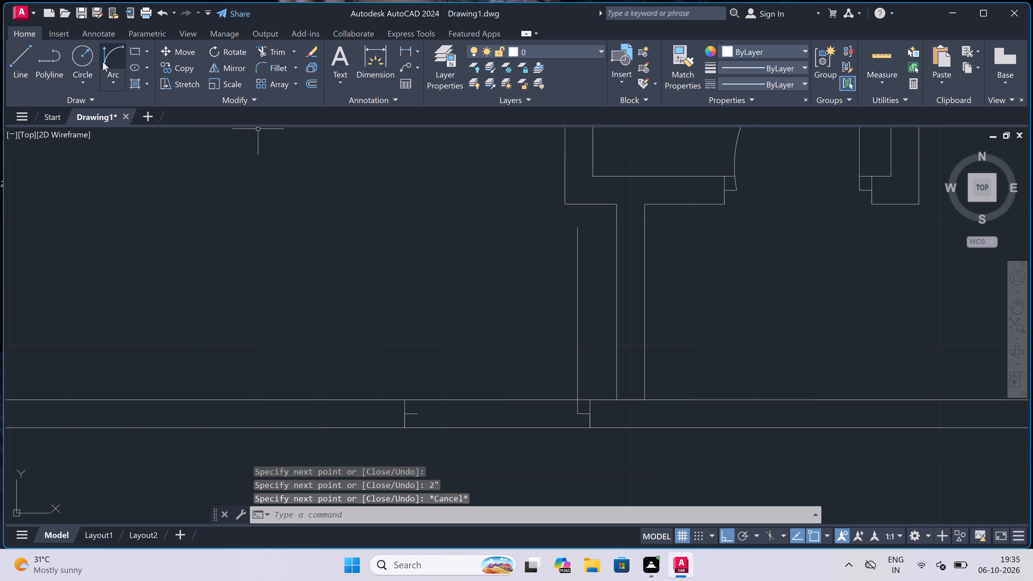
Draw the door swing arc from the top of the leaf to the end of the opposite jamb's stop.
{"action": "left_click", "coordinate": [111, 56]}
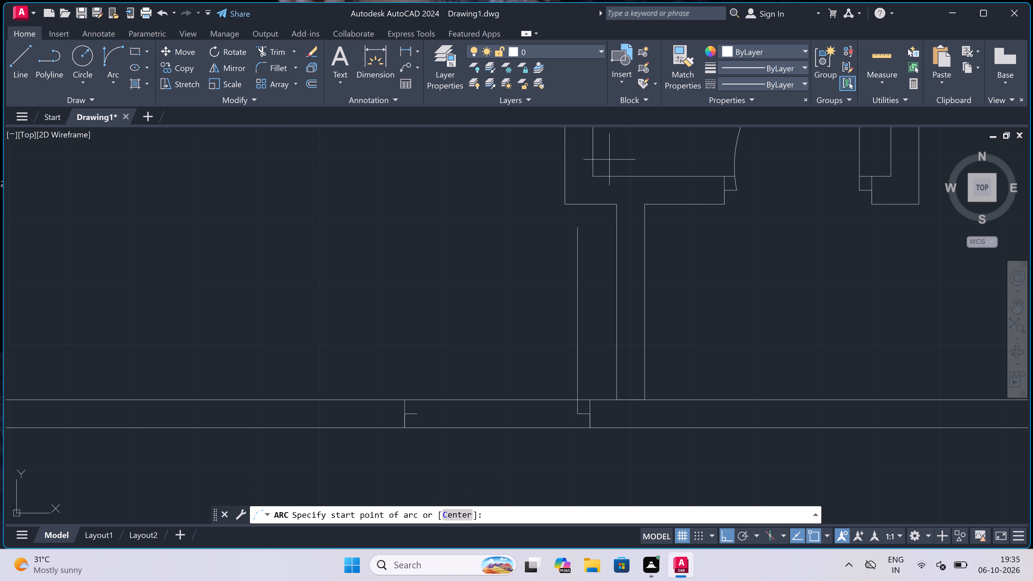
{"action": "left_click", "coordinate": [577, 230]}
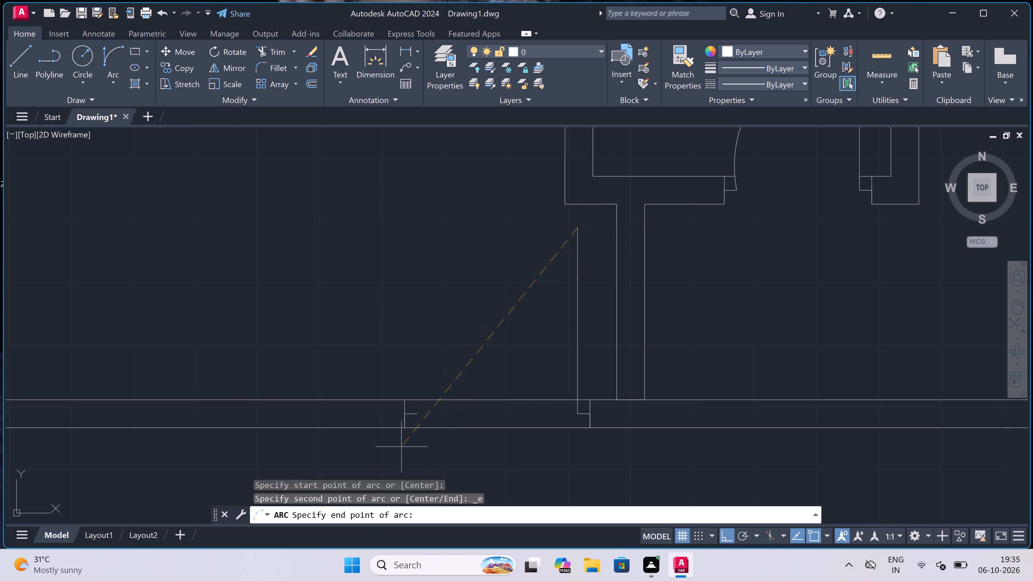
{"action": "left_click", "coordinate": [420, 410]}
{"action": "left_click", "coordinate": [345, 293]}
Trim both lines of the first full-width partition between the two jambs to clear the door opening.
{"action": "key", "text": "t"}
{"action": "key", "text": "r"}
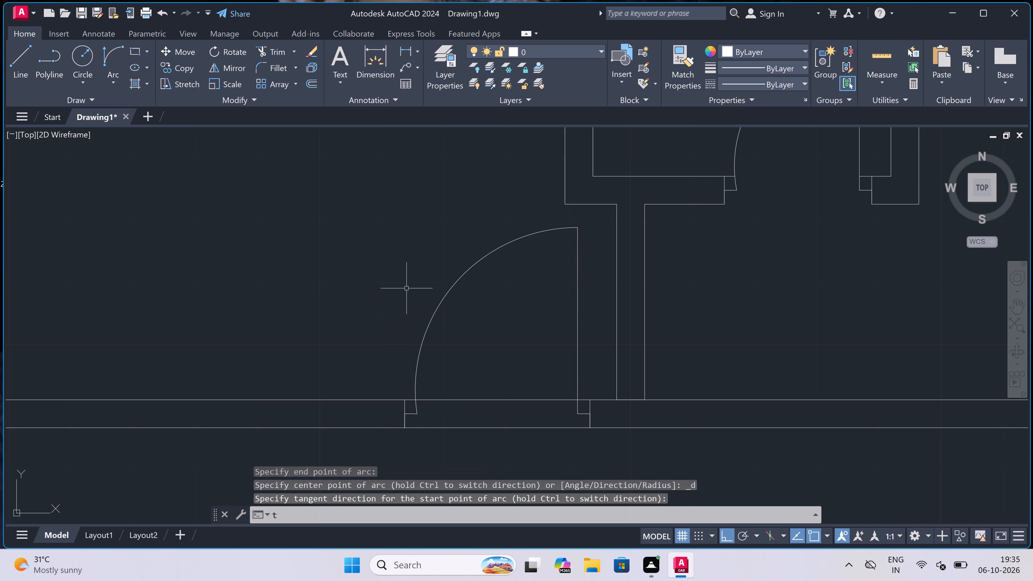
{"action": "key", "text": "space"}
{"action": "scroll", "coordinate": [497, 277], "scroll_direction": "down", "scroll_amount": 3}
{"action": "left_click", "coordinate": [498, 283]}
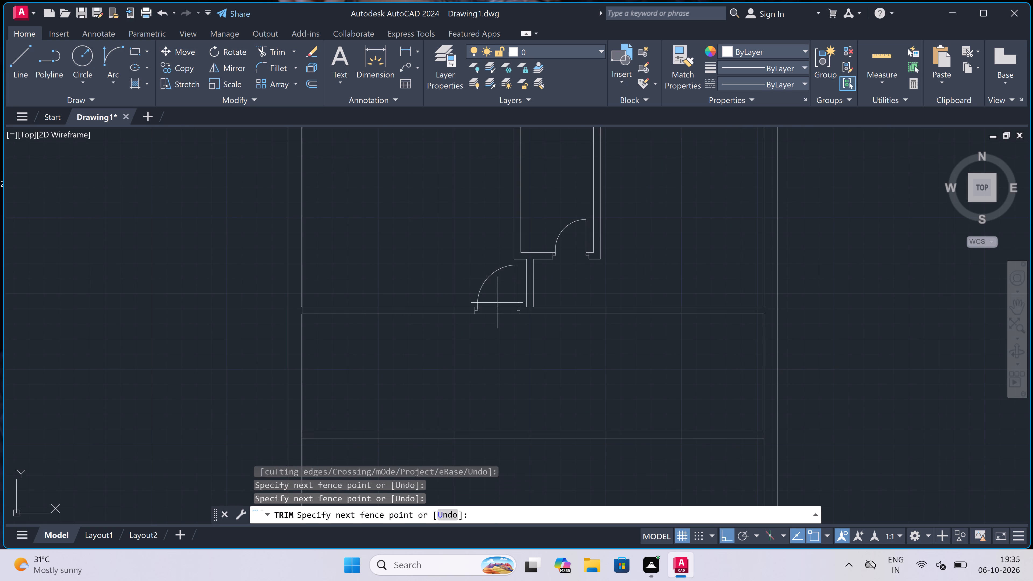
{"action": "left_click", "coordinate": [494, 341]}
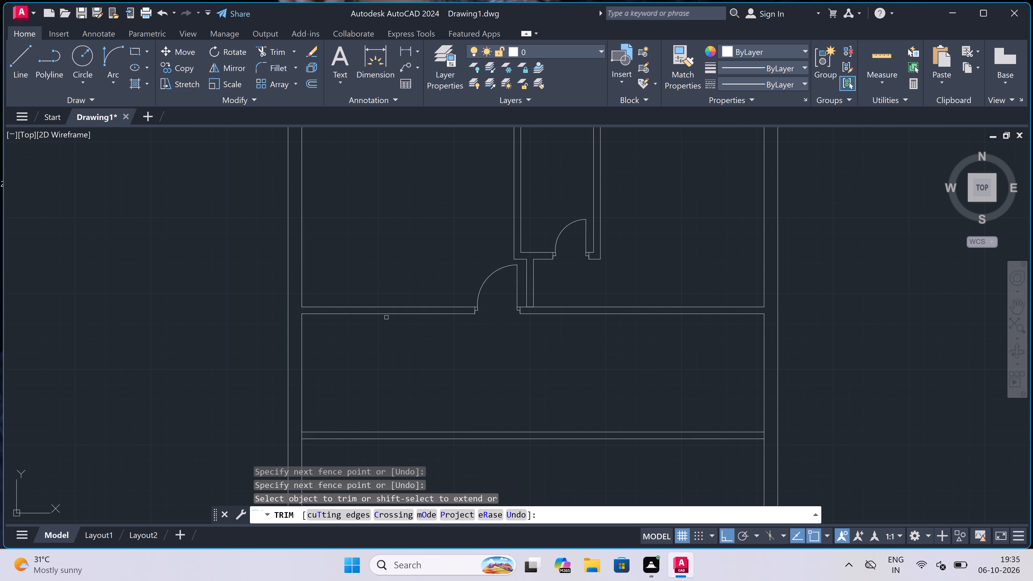
{"action": "key", "text": "Escape"}
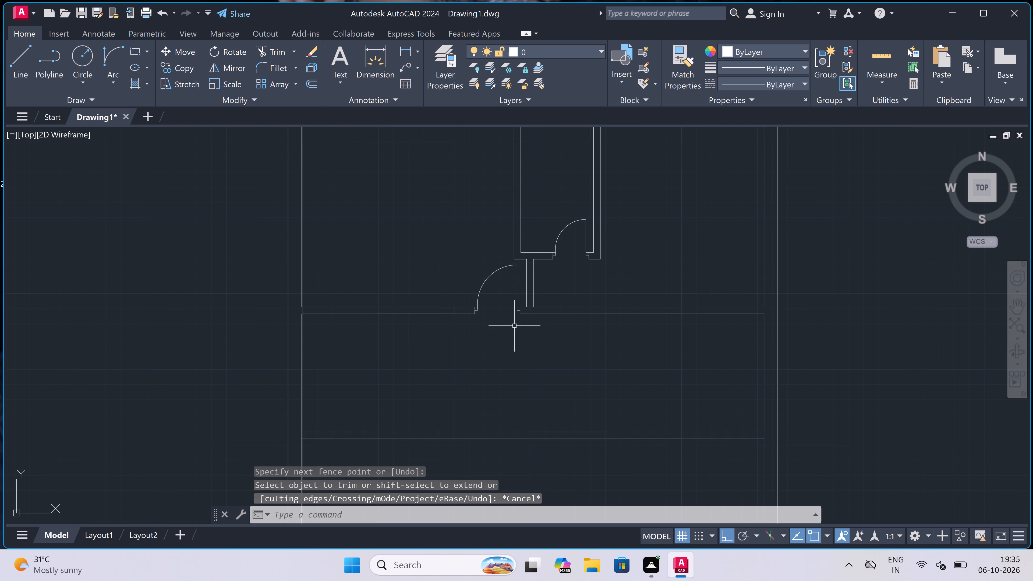
Draw two lines across the first full-width partition, east of the short vertical partition, marking the ends of a wide opening.
{"action": "scroll", "coordinate": [619, 323], "scroll_direction": "up", "scroll_amount": 3}
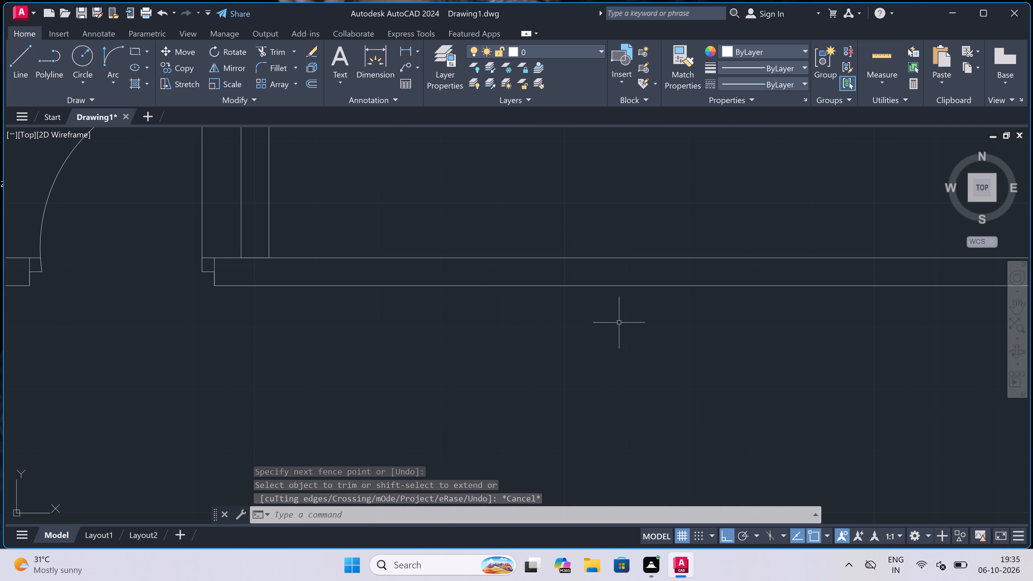
{"action": "scroll", "coordinate": [619, 323], "scroll_direction": "down", "scroll_amount": 2}
{"action": "key", "text": "l"}
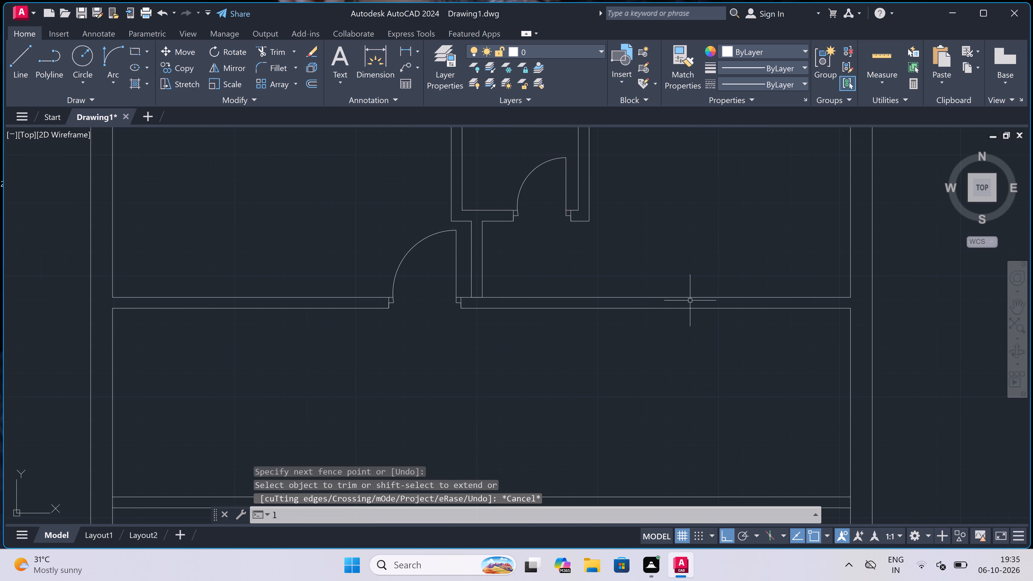
{"action": "key", "text": "space"}
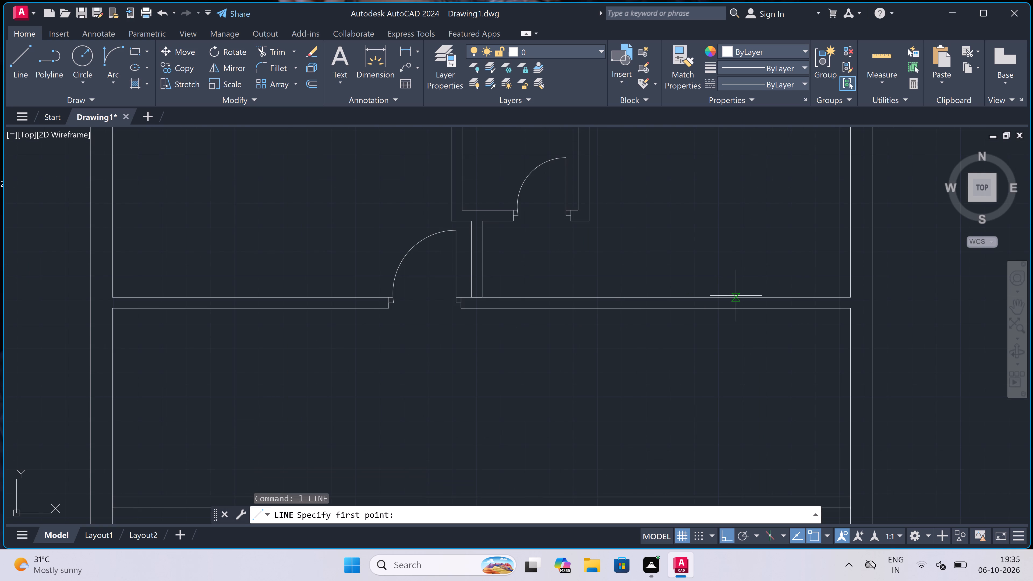
{"action": "left_click", "coordinate": [651, 295]}
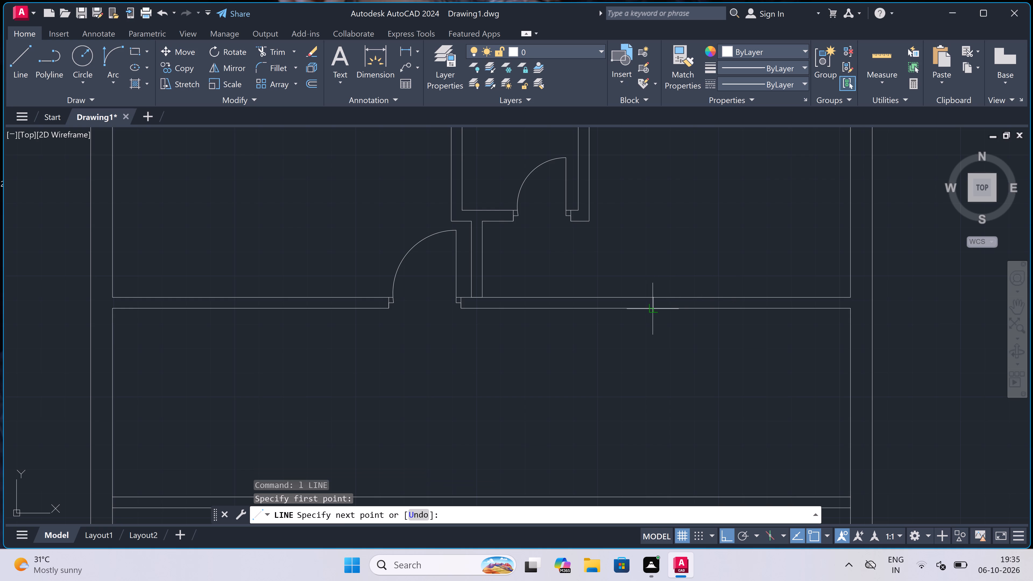
{"action": "left_click", "coordinate": [653, 311]}
{"action": "scroll", "coordinate": [653, 309], "scroll_direction": "up", "scroll_amount": 3}
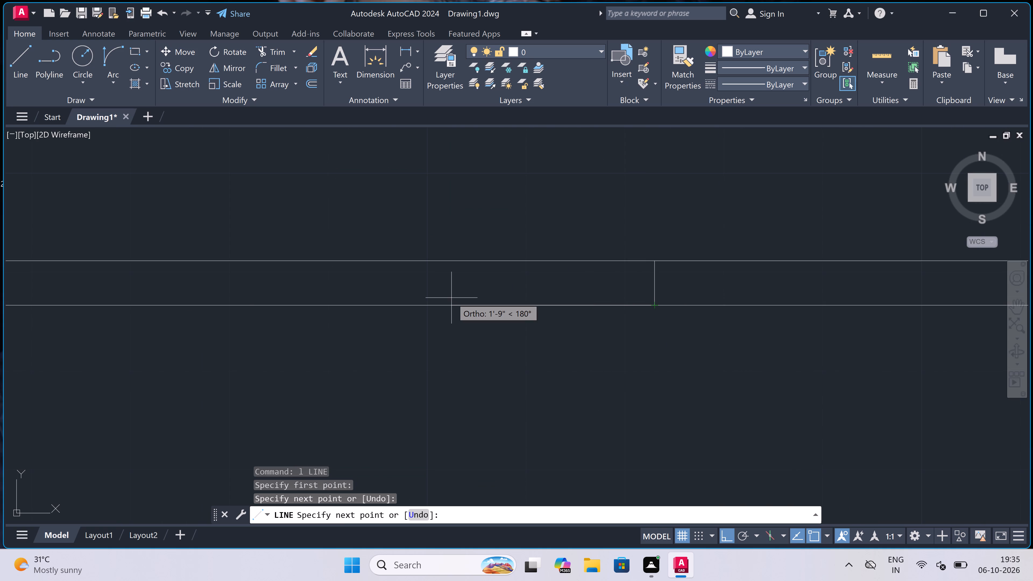
{"action": "key", "text": "Escape"}
{"action": "scroll", "coordinate": [451, 298], "scroll_direction": "down", "scroll_amount": 2}
{"action": "key", "text": "space"}
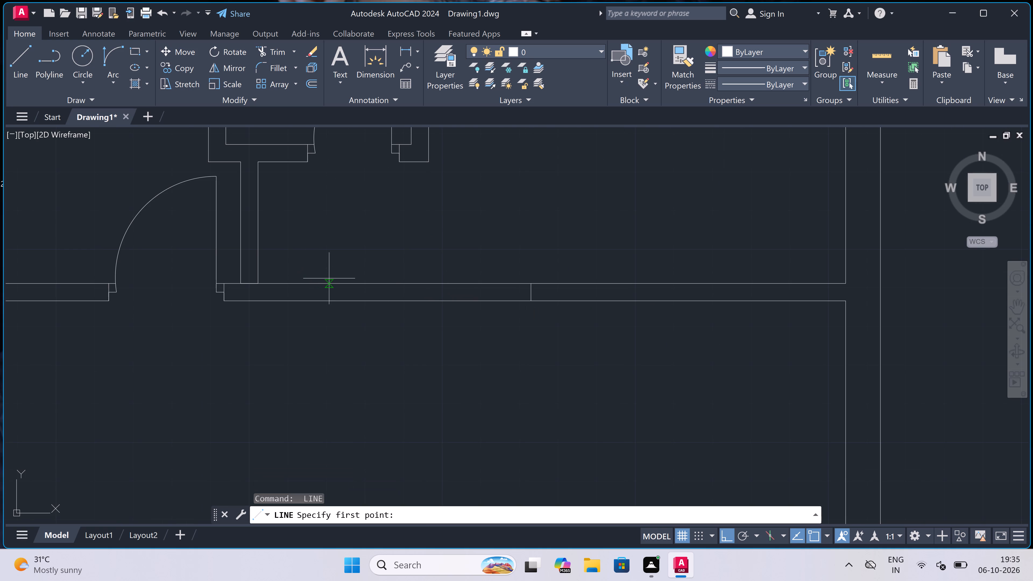
{"action": "left_click", "coordinate": [345, 282]}
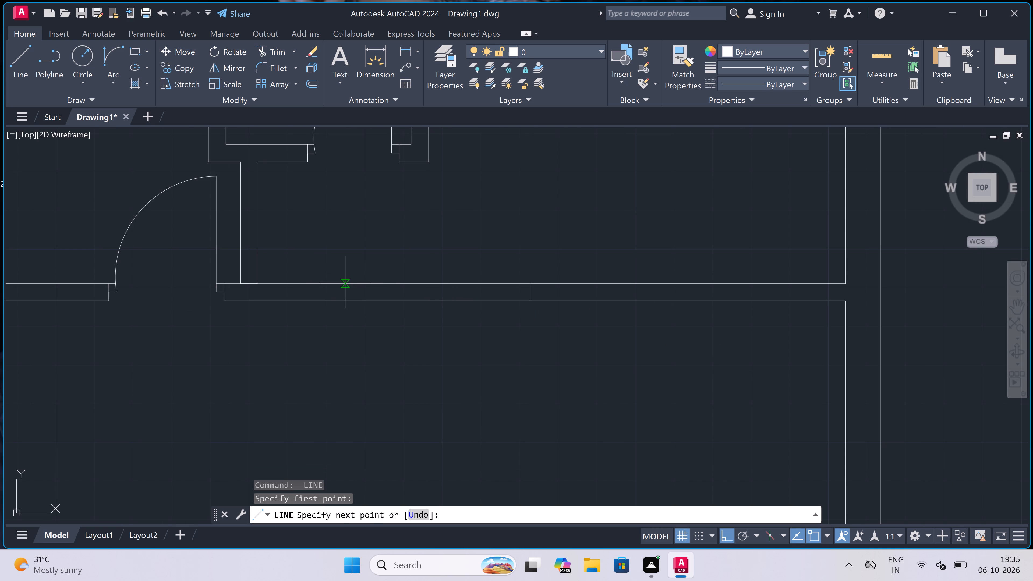
{"action": "left_click", "coordinate": [346, 296]}
{"action": "key", "text": "Escape"}
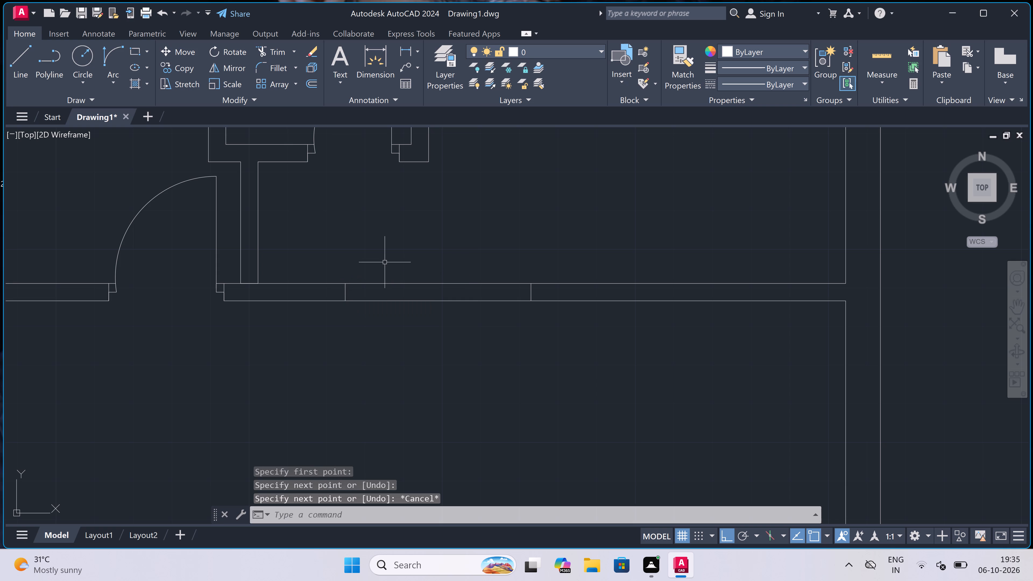
Trim both partition lines between the two end lines to clear the wide opening.
{"action": "type", "text": "tr"}
{"action": "key", "text": "space"}
{"action": "left_click", "coordinate": [395, 263]}
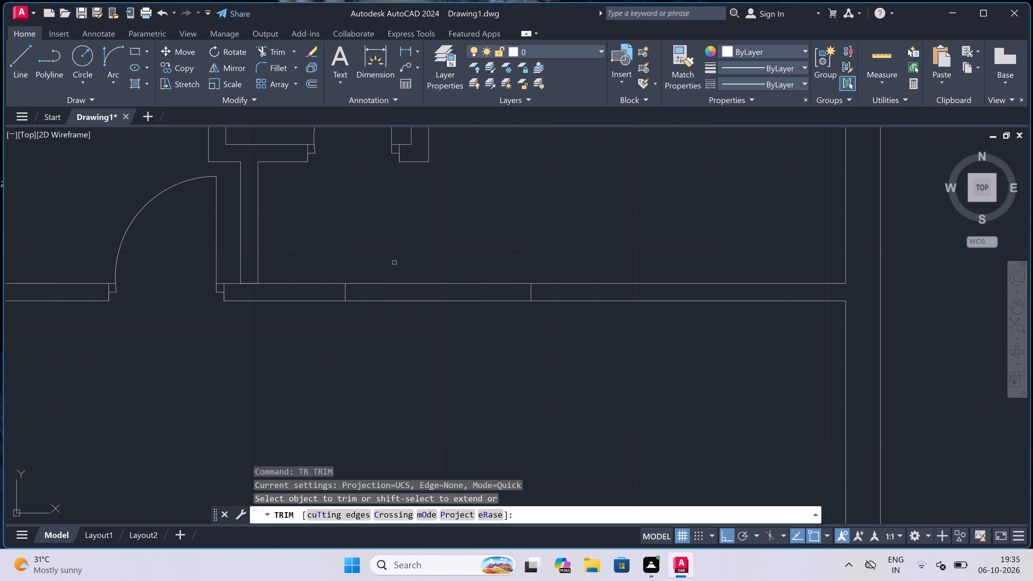
{"action": "left_click", "coordinate": [408, 351]}
Trim the partition's upper line between the two faces of the short vertical partition to clean their junction.
{"action": "scroll", "coordinate": [259, 283], "scroll_direction": "up", "scroll_amount": 2}
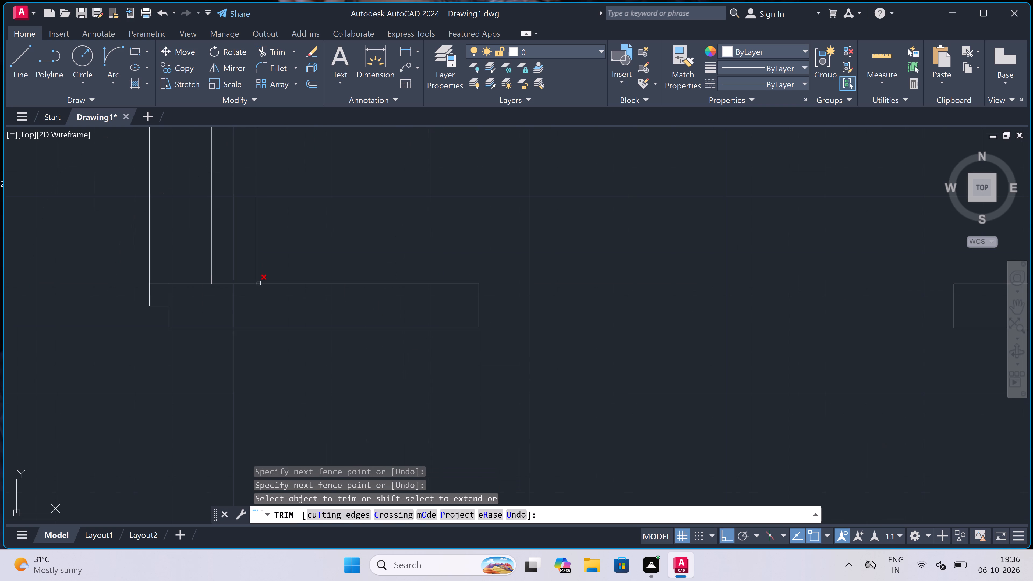
{"action": "left_click", "coordinate": [239, 274]}
{"action": "left_click", "coordinate": [235, 297]}
{"action": "scroll", "coordinate": [235, 296], "scroll_direction": "down", "scroll_amount": 4}
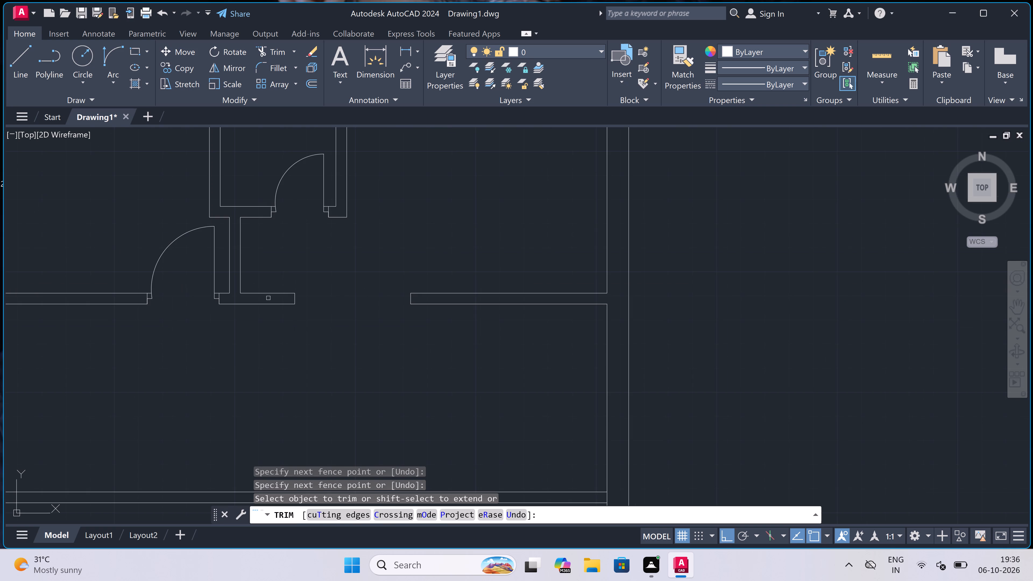
{"action": "scroll", "coordinate": [411, 297], "scroll_direction": "down", "scroll_amount": 4}
{"action": "scroll", "coordinate": [414, 267], "scroll_direction": "up", "scroll_amount": 3}
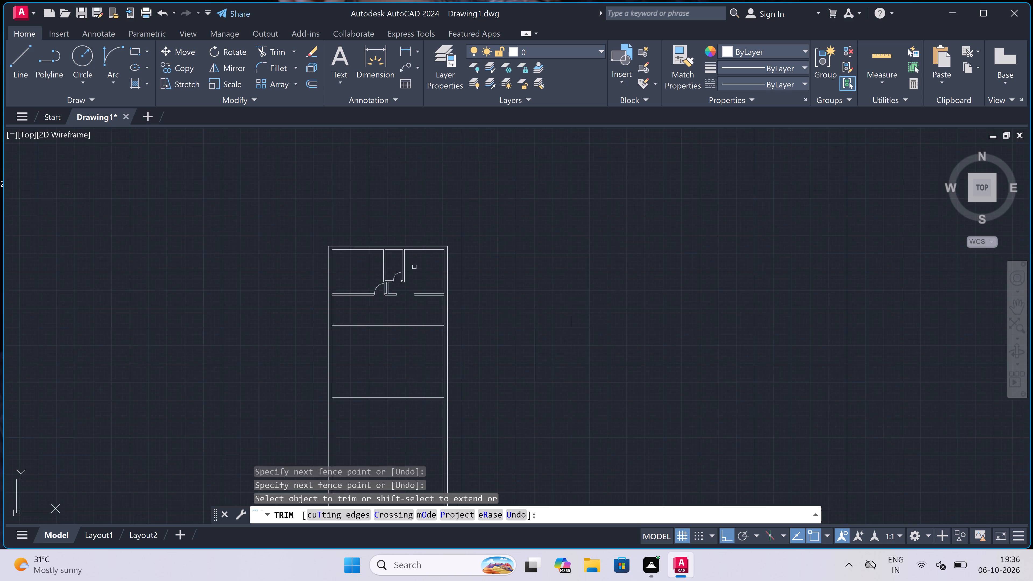
{"action": "scroll", "coordinate": [414, 267], "scroll_direction": "up", "scroll_amount": 1}
{"action": "key", "text": "Escape"}
Draw a 3' window in the north outer wall of the northeast room, with end lines across the wall and a centre line.
{"action": "key", "text": "l"}
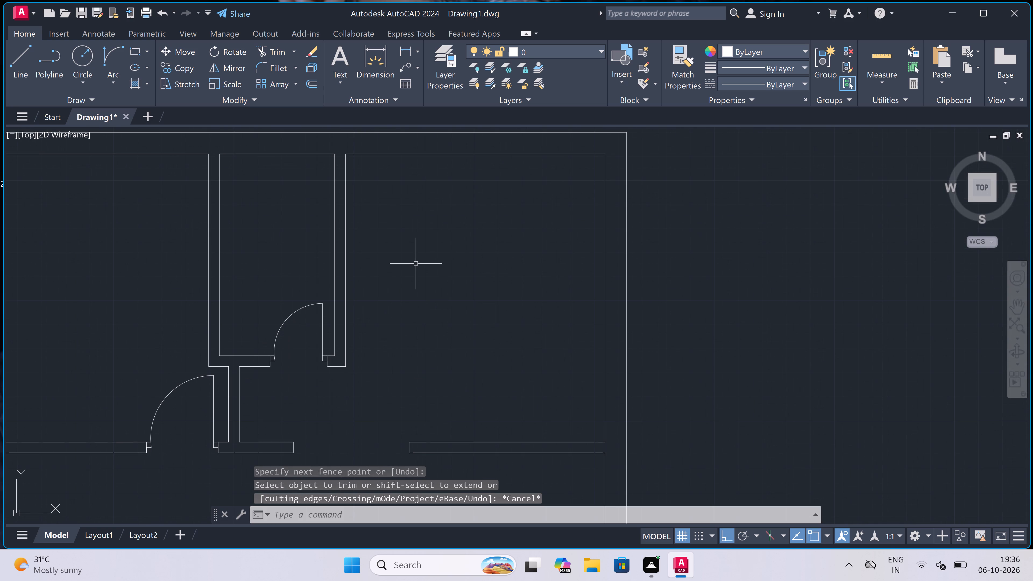
{"action": "key", "text": "space"}
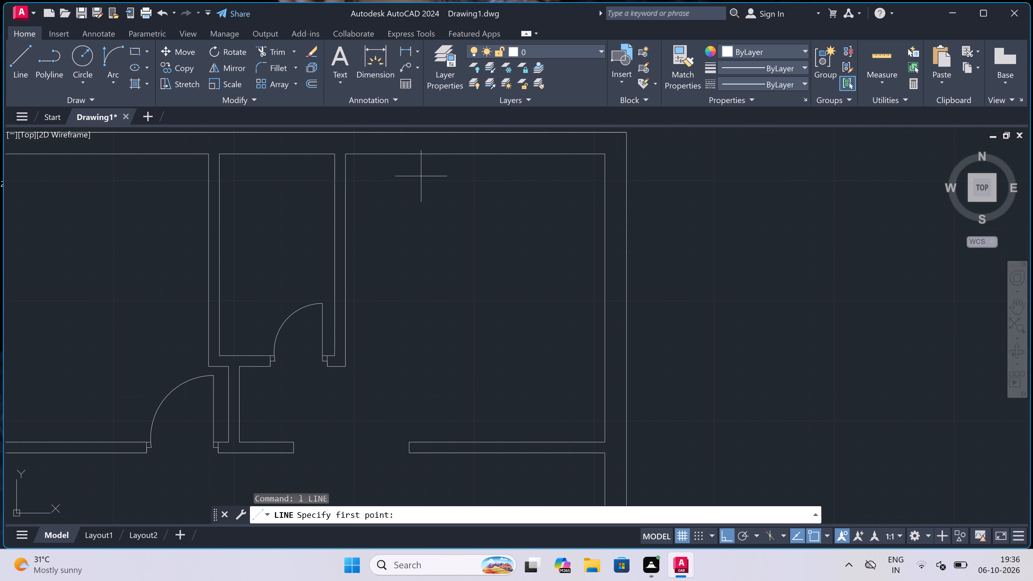
{"action": "scroll", "coordinate": [422, 160], "scroll_direction": "down", "scroll_amount": 3}
{"action": "scroll", "coordinate": [424, 147], "scroll_direction": "up", "scroll_amount": 3}
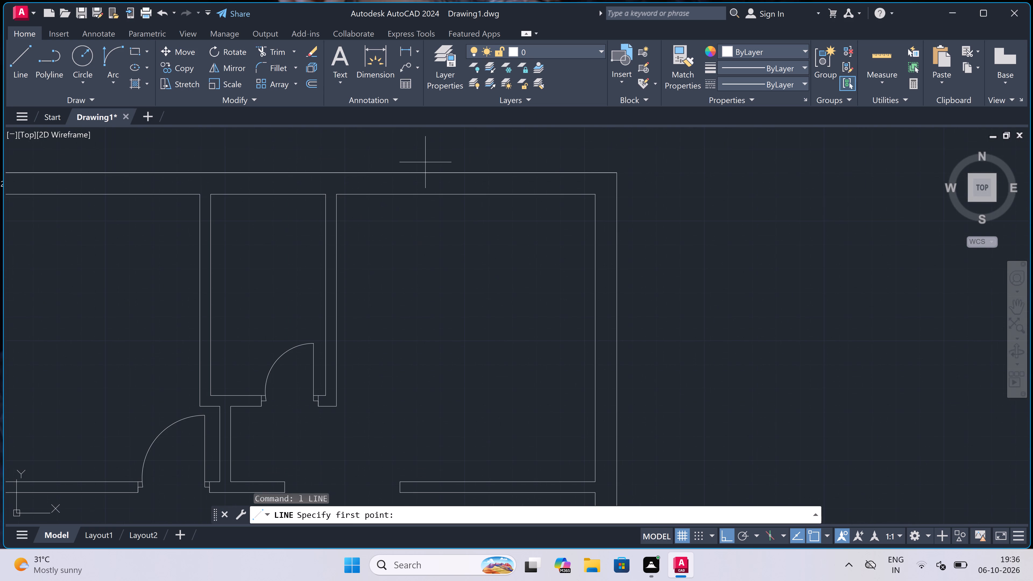
{"action": "left_click", "coordinate": [423, 172]}
{"action": "scroll", "coordinate": [422, 172], "scroll_direction": "up", "scroll_amount": 4}
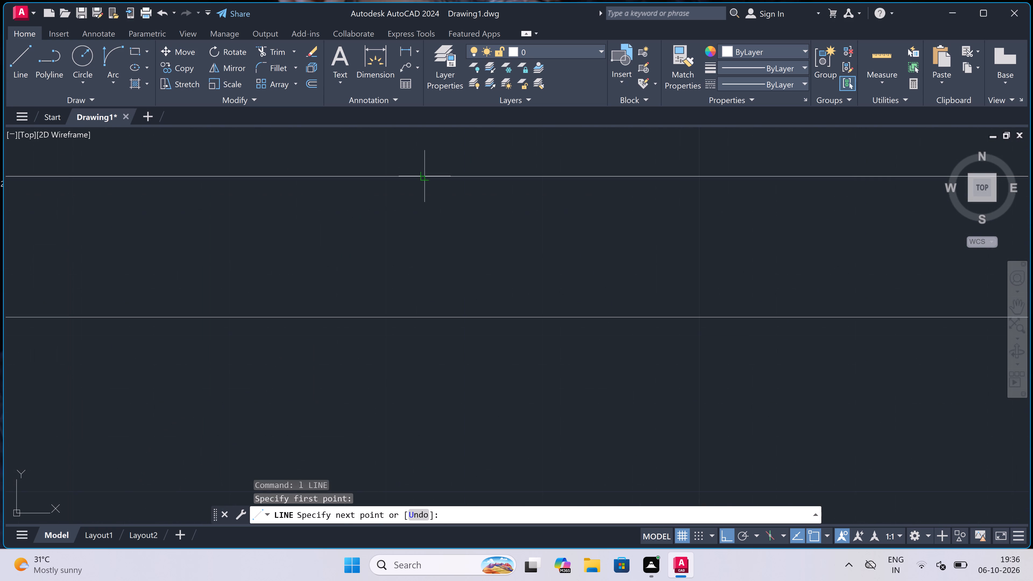
{"action": "left_click", "coordinate": [419, 316]}
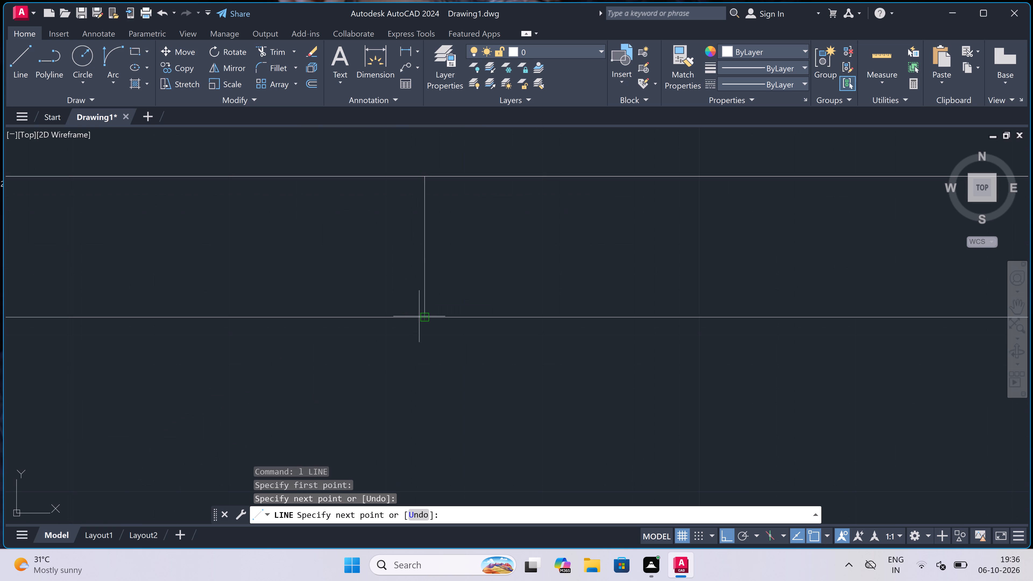
{"action": "left_click", "coordinate": [425, 249]}
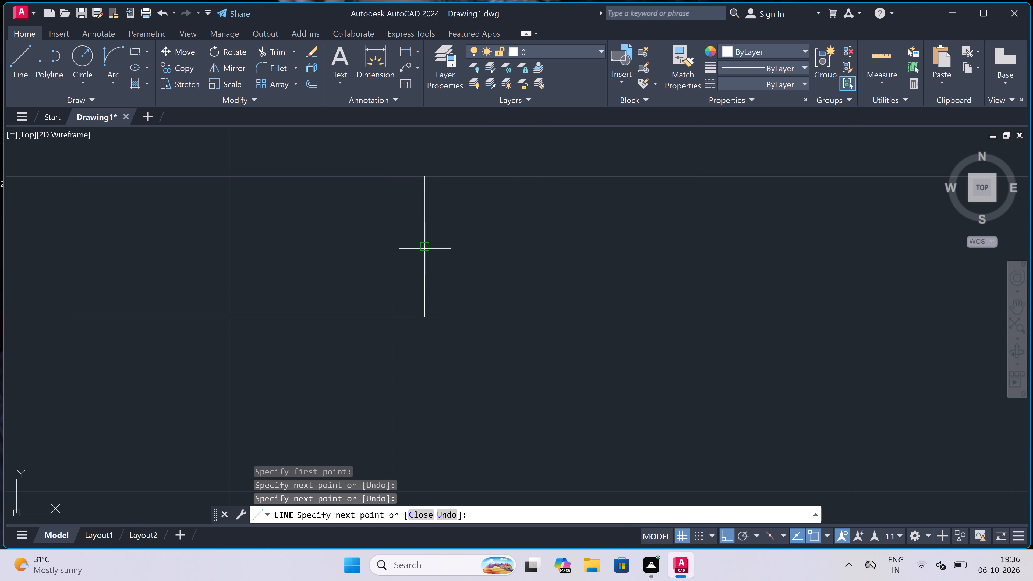
{"action": "key", "text": "2"}
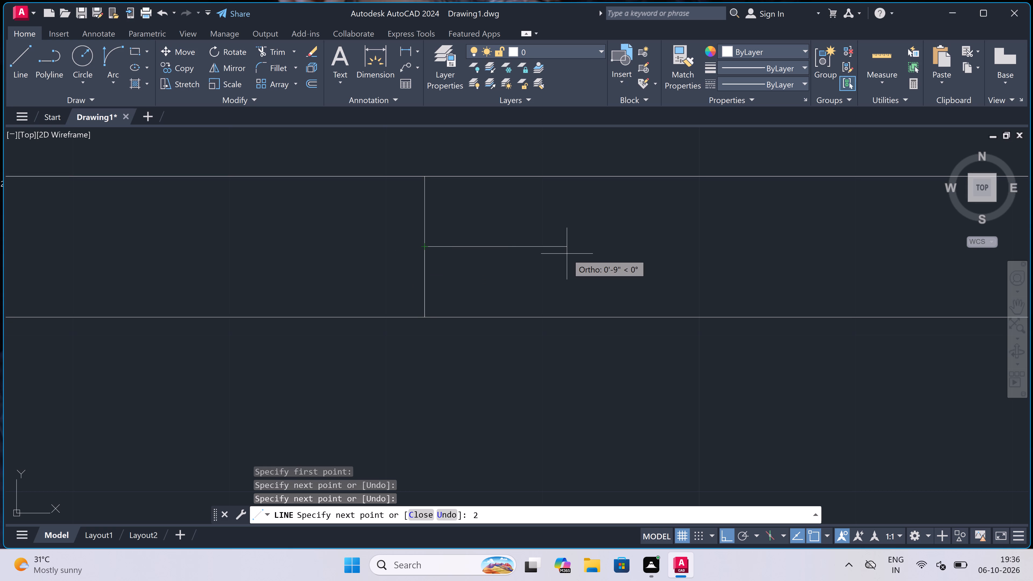
{"action": "key", "text": "BackSpace"}
{"action": "type", "text": "3'"}
{"action": "key", "text": "space"}
{"action": "scroll", "coordinate": [430, 245], "scroll_direction": "down", "scroll_amount": 3}
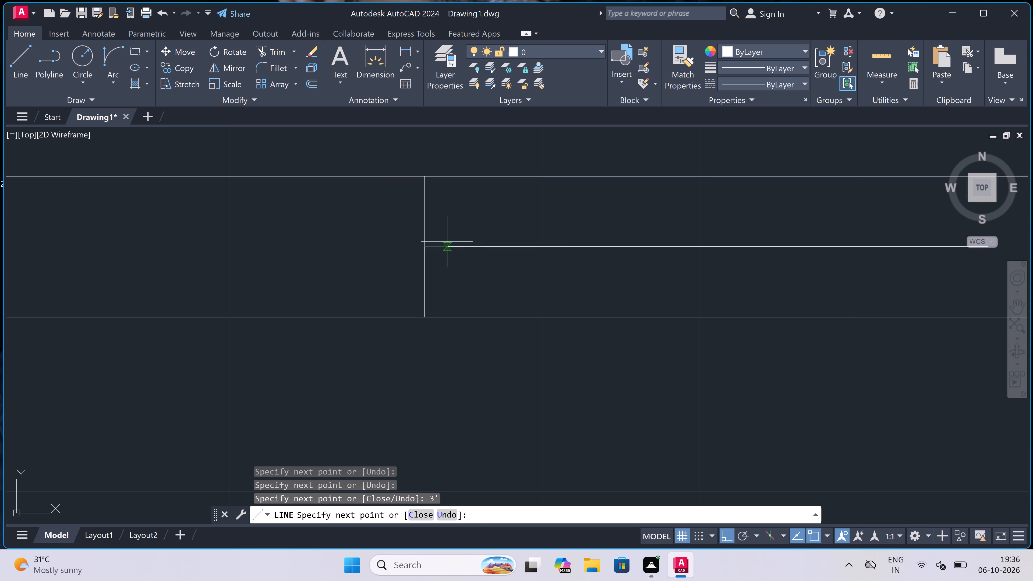
{"action": "scroll", "coordinate": [430, 245], "scroll_direction": "down", "scroll_amount": 1}
{"action": "scroll", "coordinate": [581, 241], "scroll_direction": "up", "scroll_amount": 3}
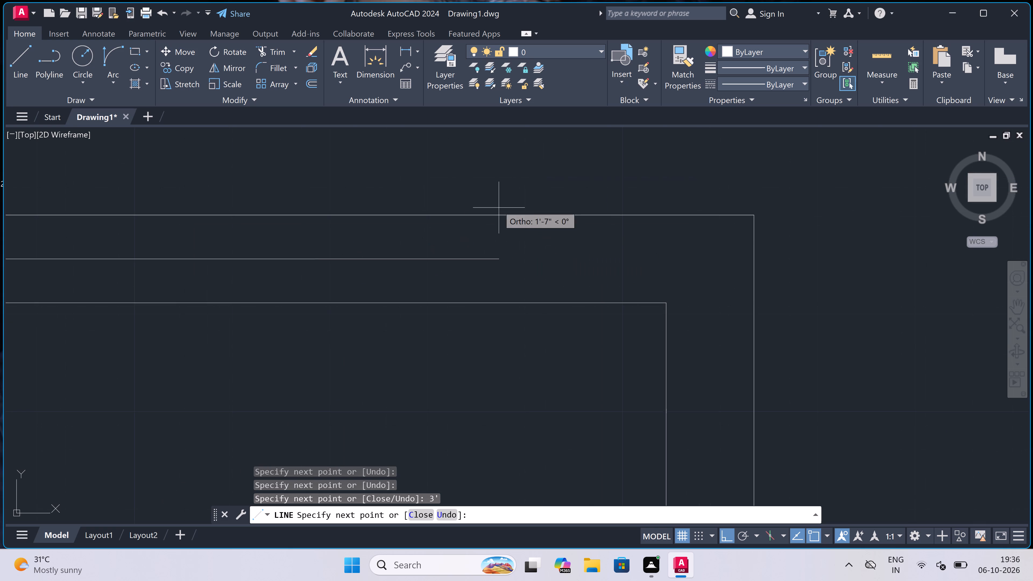
{"action": "left_click", "coordinate": [314, 215]}
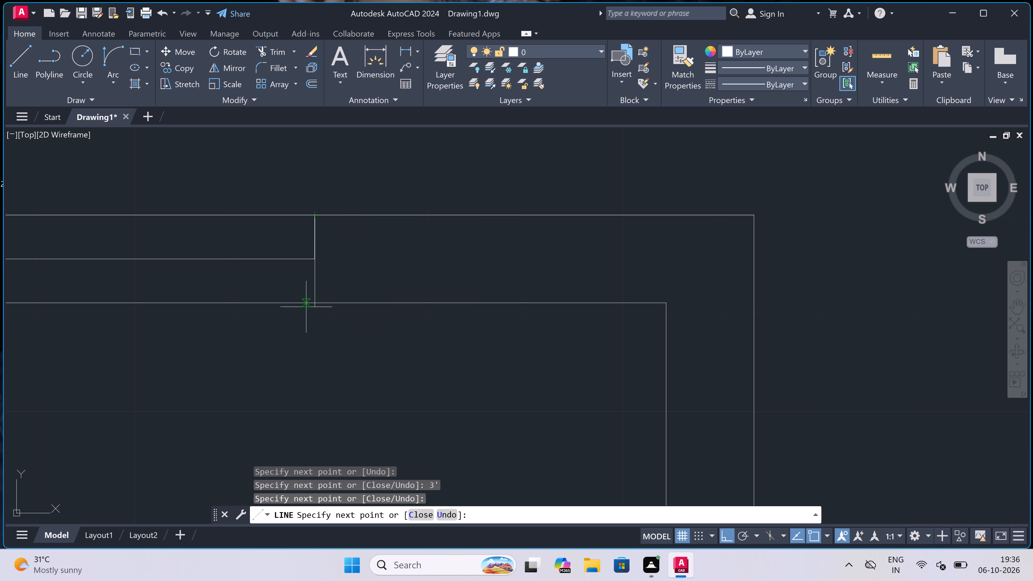
{"action": "double_click", "coordinate": [314, 306]}
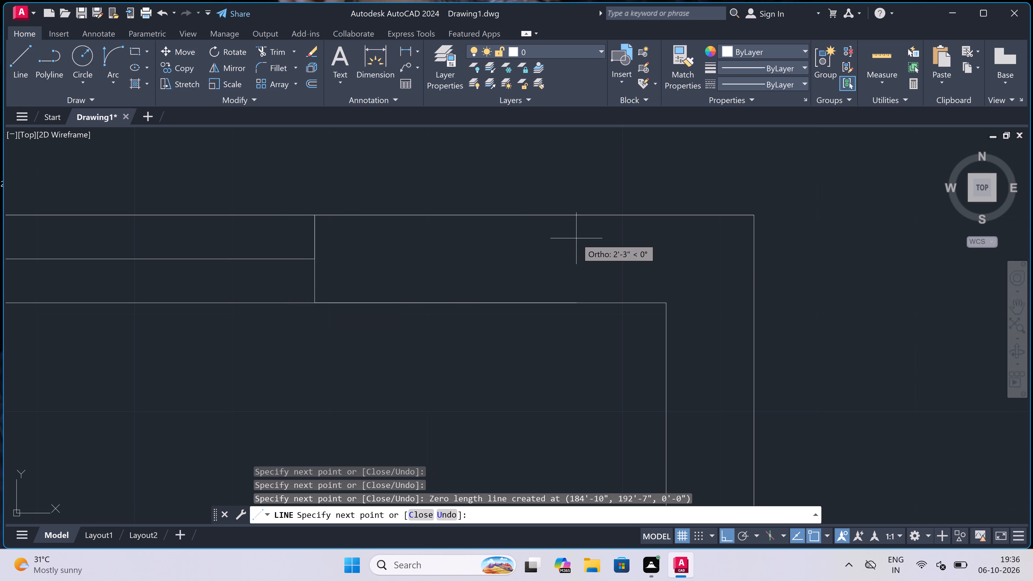
{"action": "key", "text": "Escape"}
Draw a 2' window in the north outer wall of the small middle room, with end lines and a centre line.
{"action": "scroll", "coordinate": [524, 236], "scroll_direction": "down", "scroll_amount": 8}
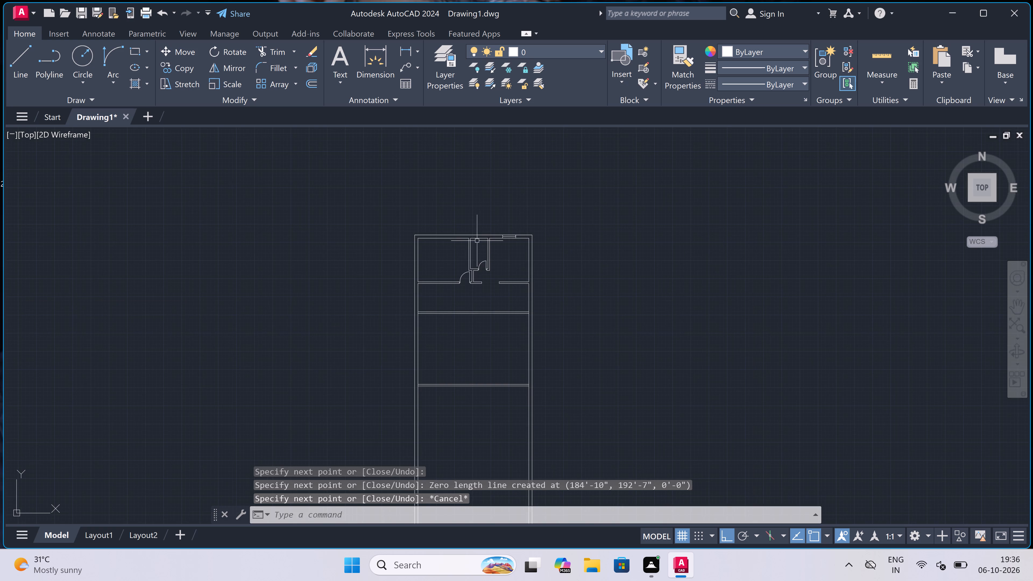
{"action": "scroll", "coordinate": [473, 239], "scroll_direction": "up", "scroll_amount": 5}
{"action": "scroll", "coordinate": [501, 222], "scroll_direction": "up", "scroll_amount": 1}
{"action": "key", "text": "space"}
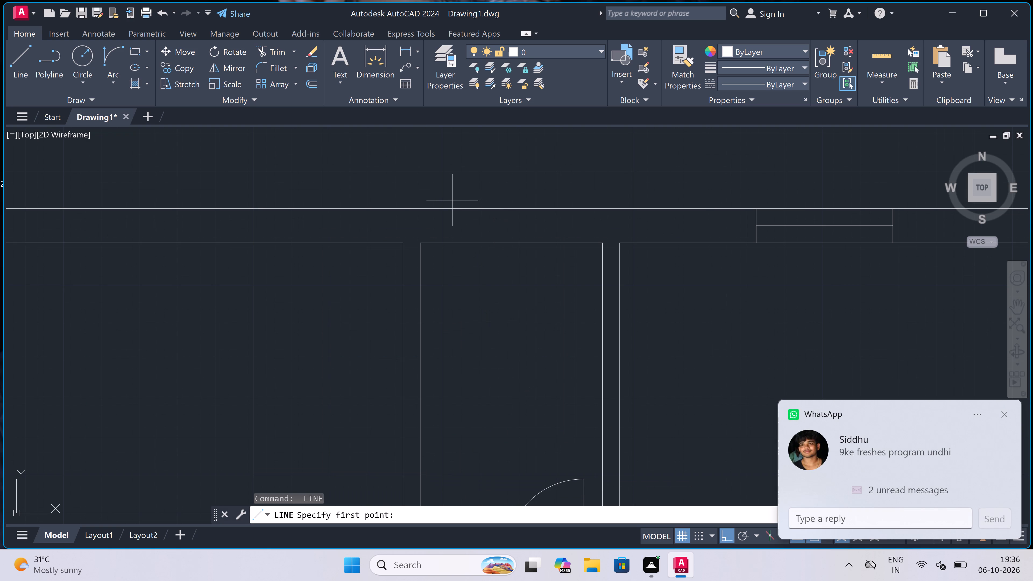
{"action": "left_click", "coordinate": [470, 208]}
{"action": "scroll", "coordinate": [474, 236], "scroll_direction": "up", "scroll_amount": 2}
{"action": "left_click", "coordinate": [458, 255]}
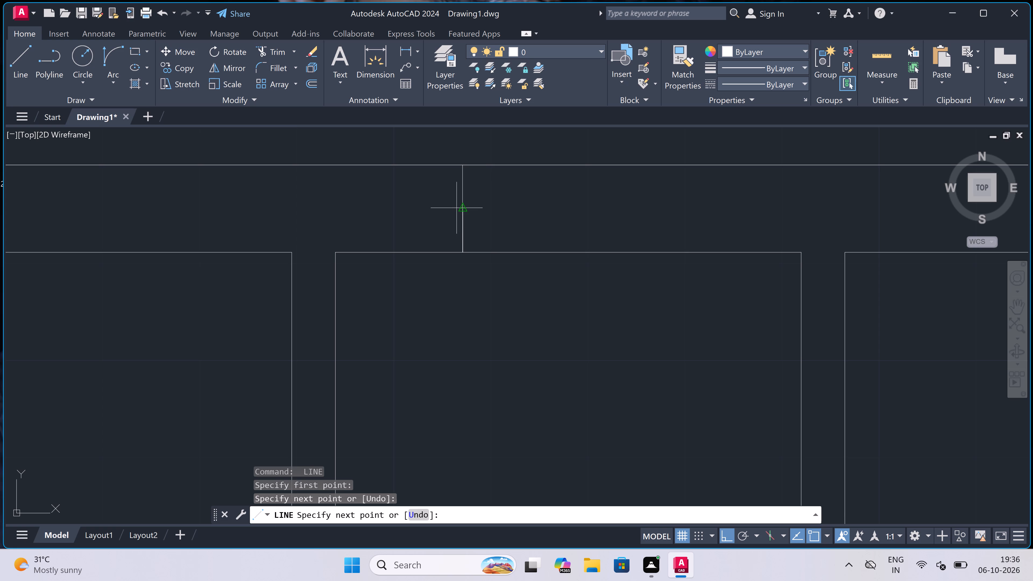
{"action": "left_click", "coordinate": [457, 208]}
{"action": "left_click_drag", "start_coordinate": [460, 208], "coordinate": [463, 208]}
{"action": "type", "text": "2'"}
{"action": "key", "text": "space"}
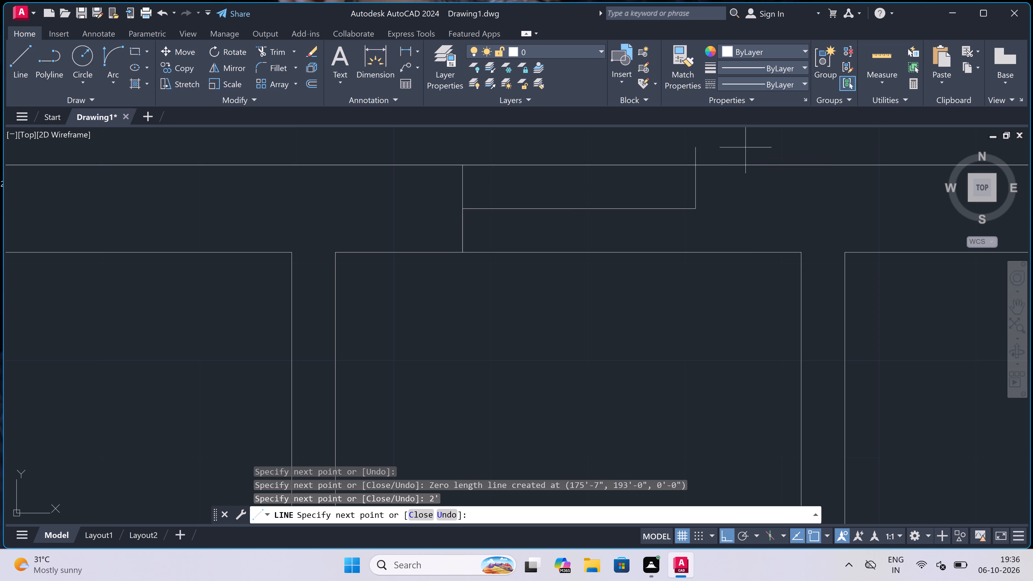
{"action": "left_click", "coordinate": [699, 165]}
{"action": "left_click", "coordinate": [695, 251]}
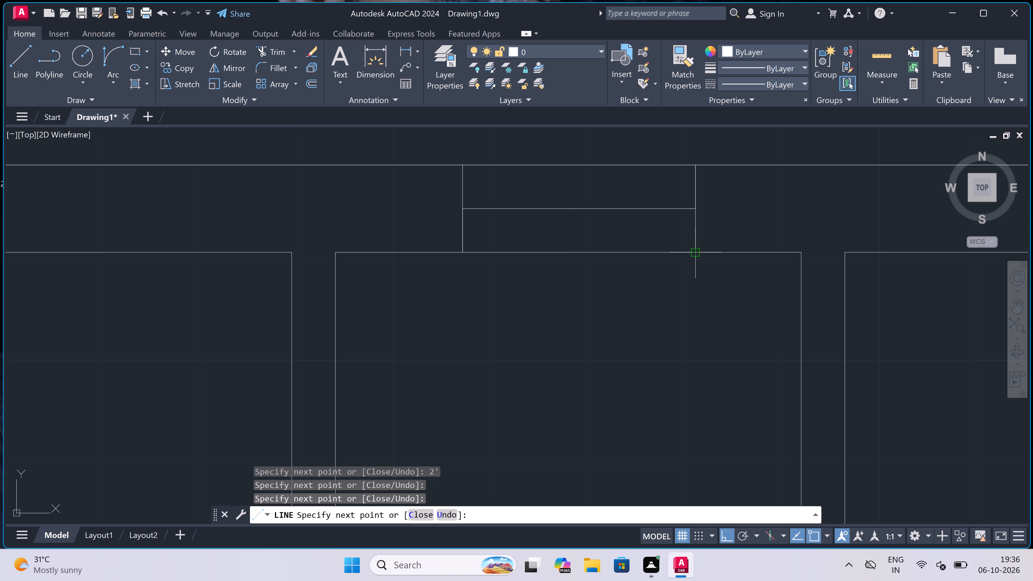
{"action": "key", "text": "Escape"}
Draw a 5' window in the north outer wall of the northwest room, with end lines across the wall and a centre line.
{"action": "scroll", "coordinate": [518, 212], "scroll_direction": "down", "scroll_amount": 4}
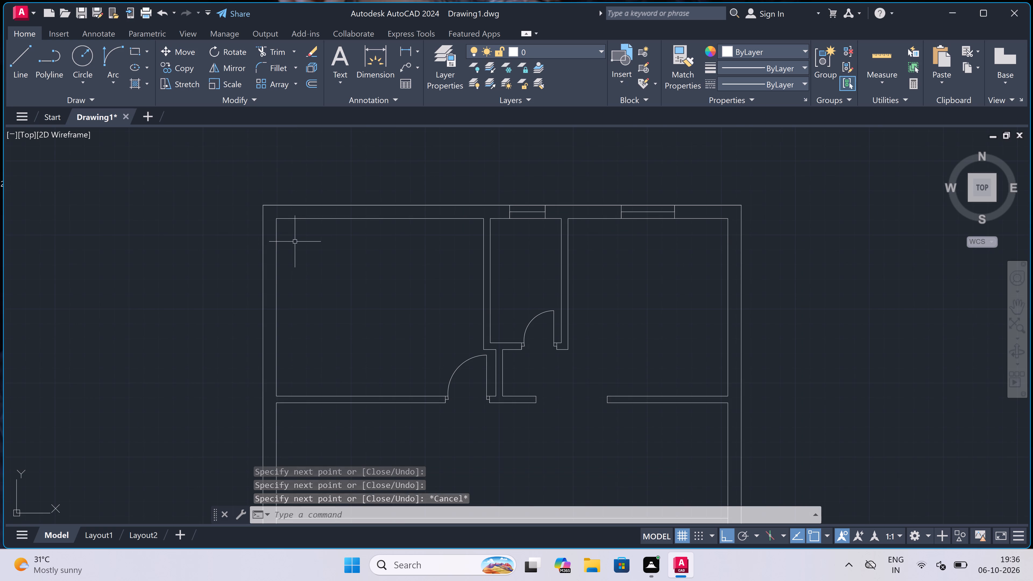
{"action": "scroll", "coordinate": [342, 208], "scroll_direction": "up", "scroll_amount": 3}
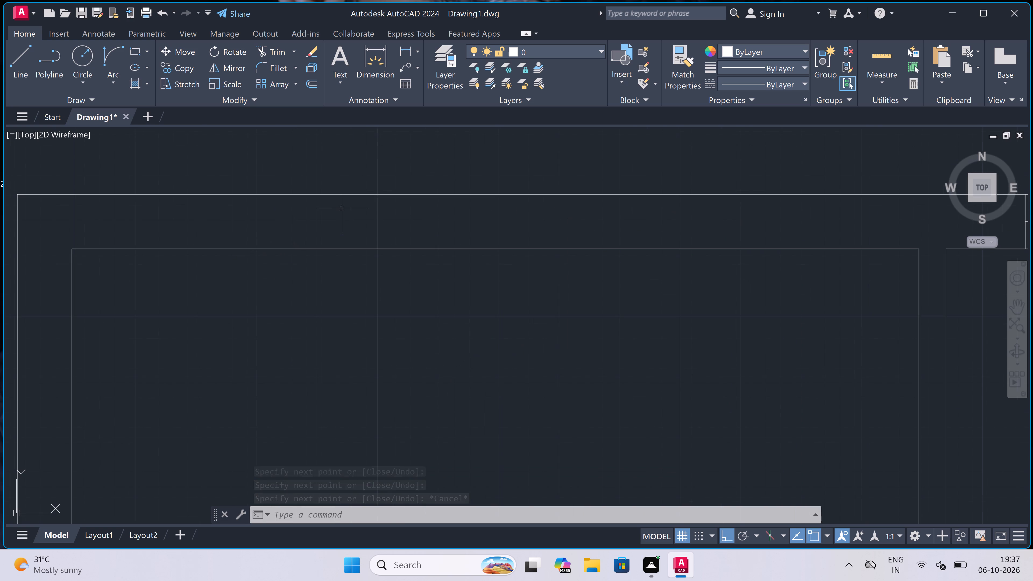
{"action": "key", "text": "space"}
{"action": "left_click", "coordinate": [252, 197]}
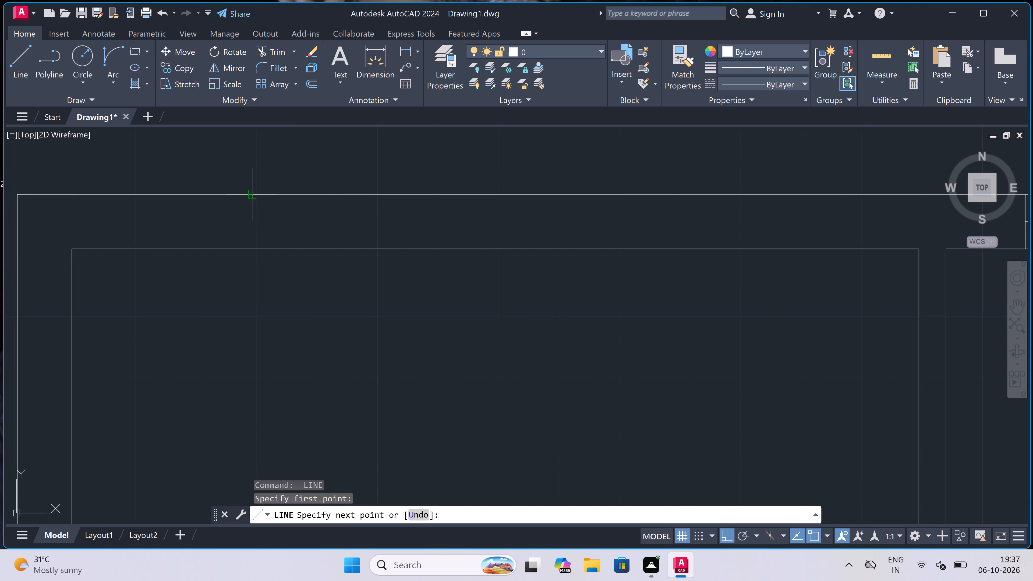
{"action": "left_click", "coordinate": [247, 245]}
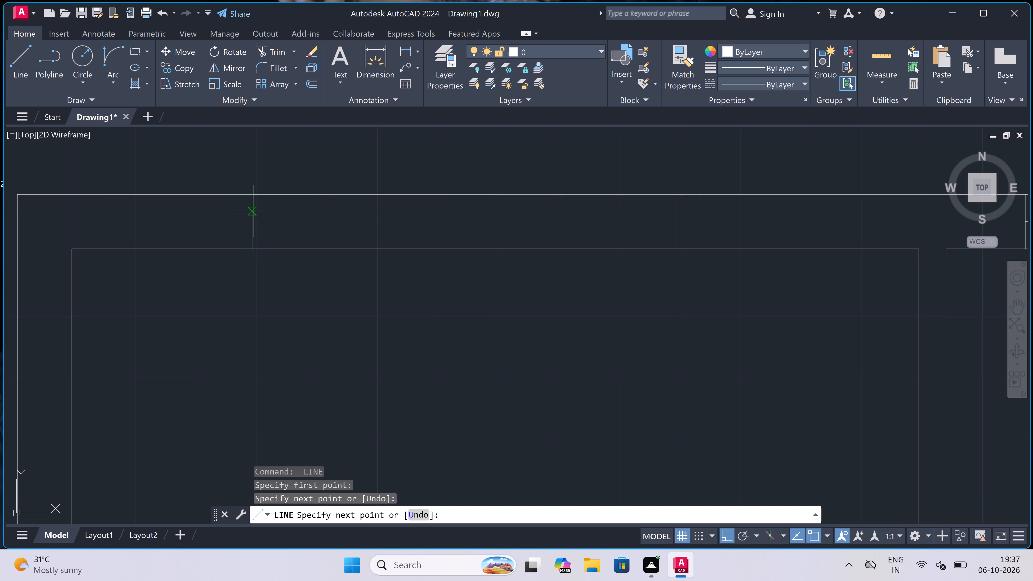
{"action": "left_click_drag", "start_coordinate": [251, 225], "coordinate": [262, 228]}
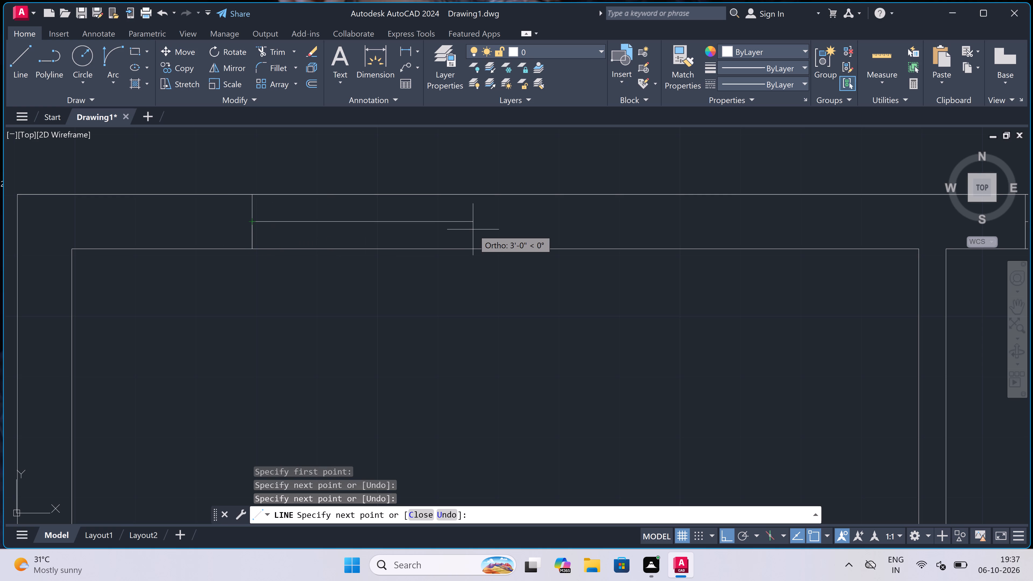
{"action": "type", "text": "5'"}
{"action": "key", "text": "space"}
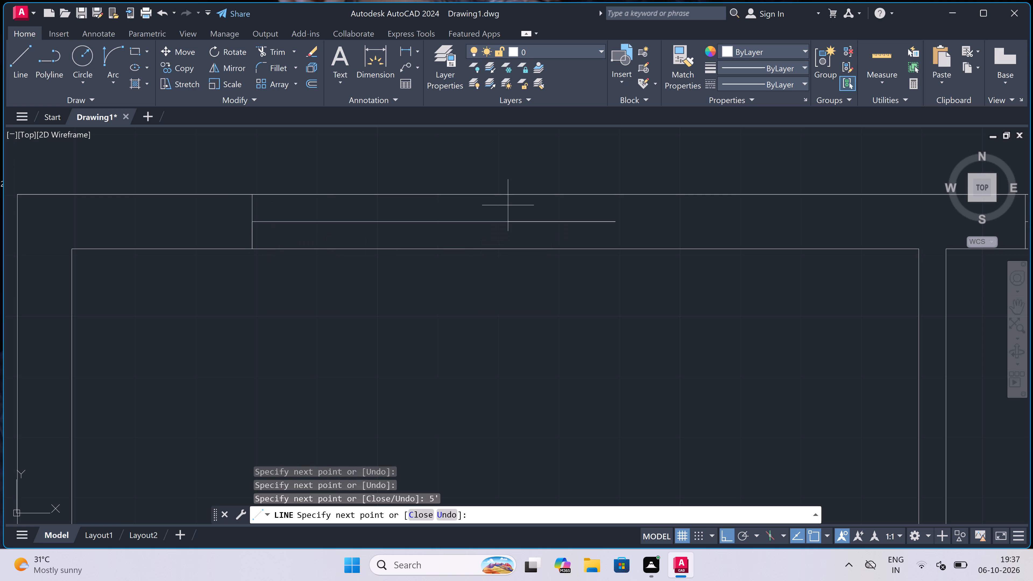
{"action": "left_click", "coordinate": [617, 194]}
{"action": "left_click", "coordinate": [611, 247]}
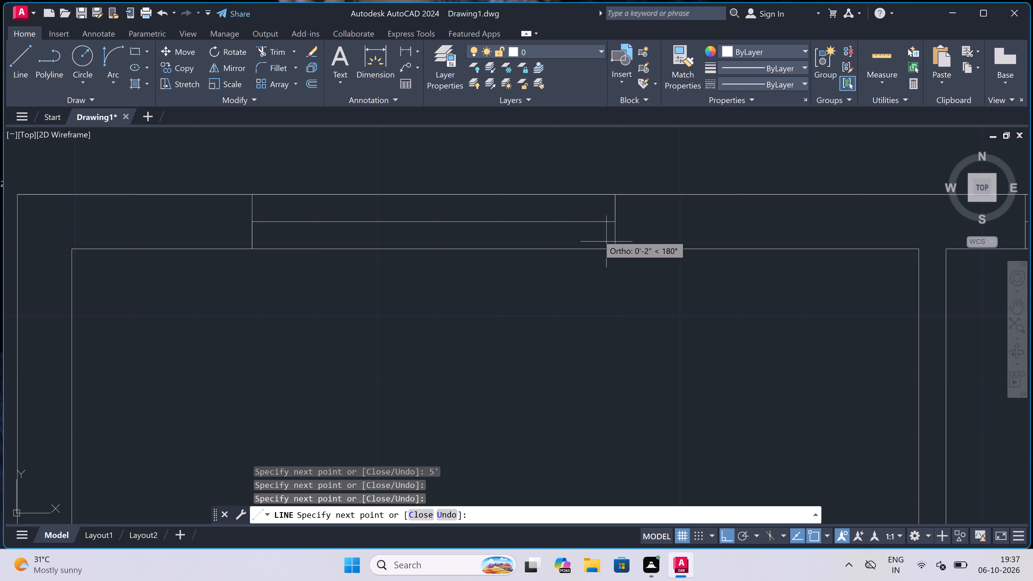
{"action": "key", "text": "Escape"}
Draw a 4.5" vertical partition between the two full-width partitions, its west face 13' from the east wall's inner face.
{"action": "scroll", "coordinate": [530, 231], "scroll_direction": "down", "scroll_amount": 6}
{"action": "scroll", "coordinate": [548, 254], "scroll_direction": "up", "scroll_amount": 3}
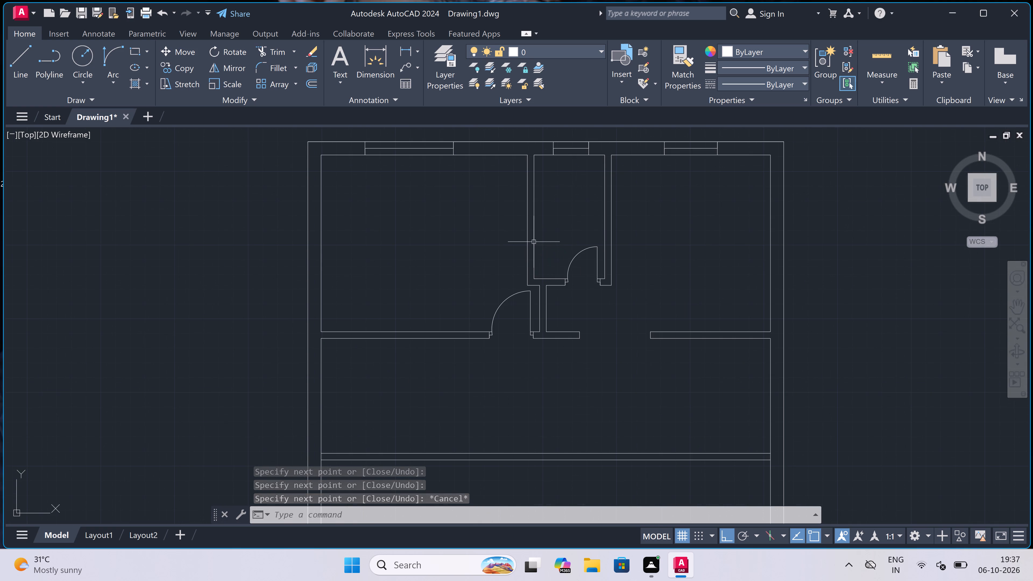
{"action": "scroll", "coordinate": [515, 231], "scroll_direction": "down", "scroll_amount": 2}
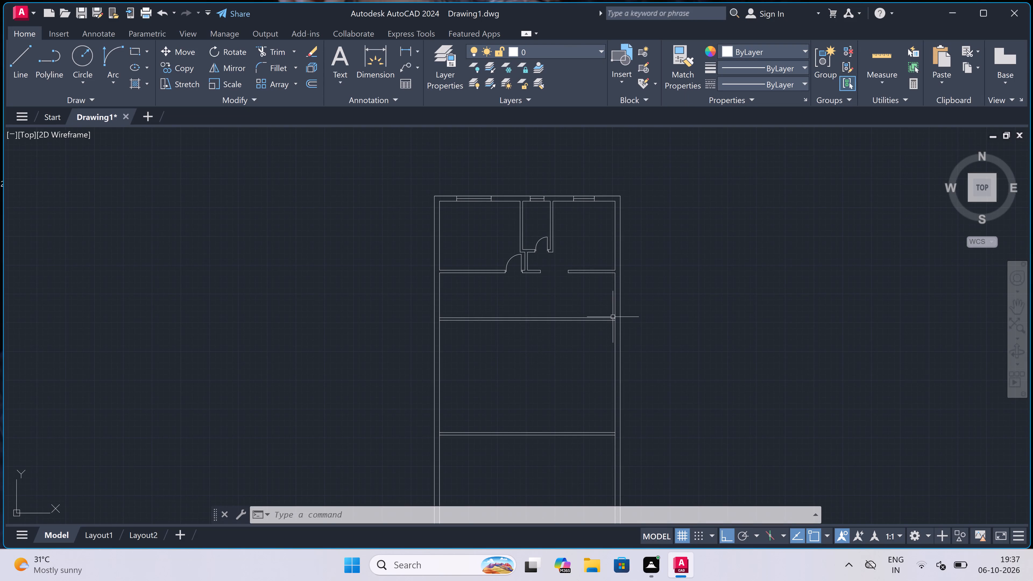
{"action": "scroll", "coordinate": [620, 331], "scroll_direction": "up", "scroll_amount": 3}
{"action": "key", "text": "space"}
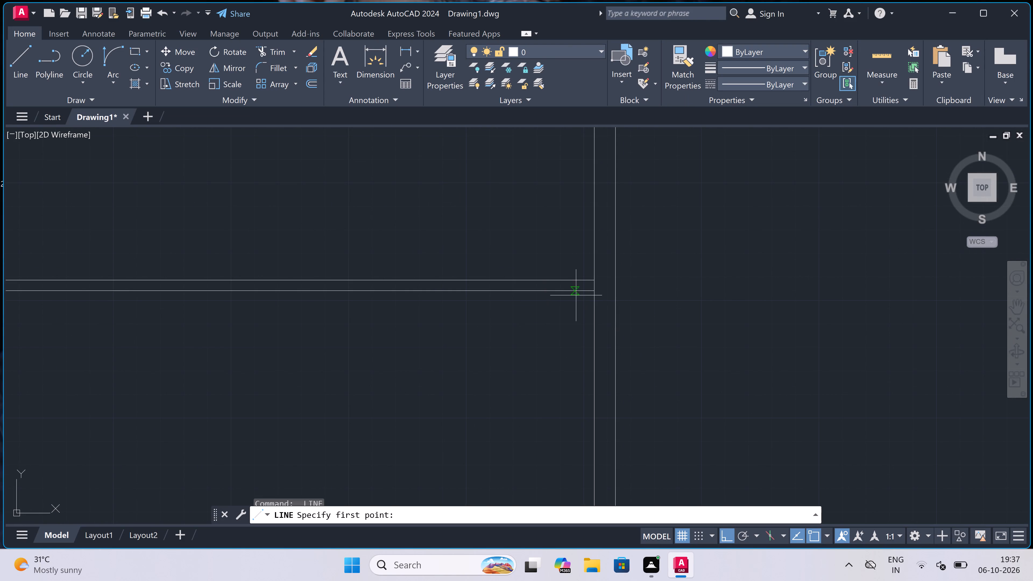
{"action": "left_click", "coordinate": [595, 291]}
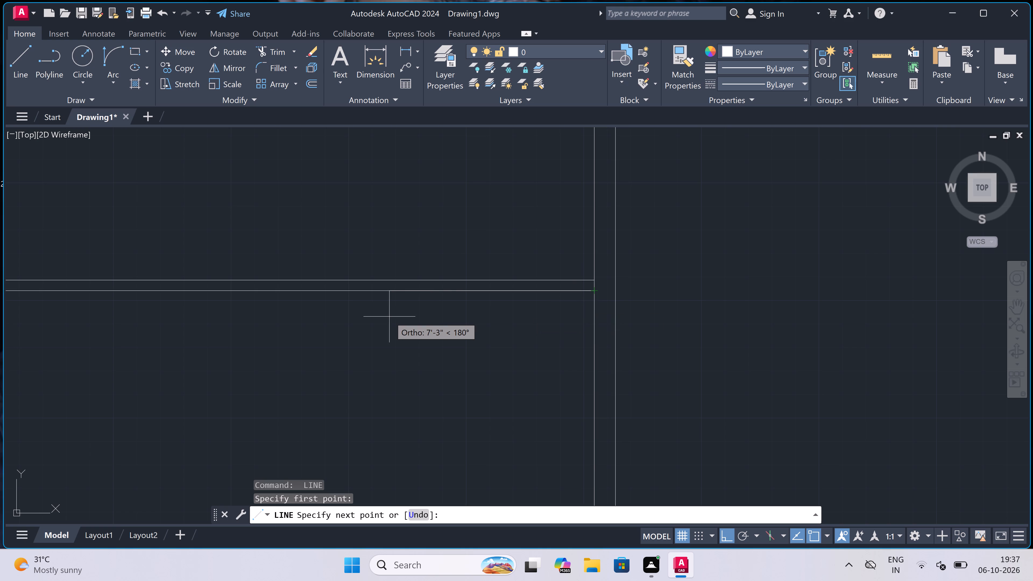
{"action": "type", "text": "13'"}
{"action": "key", "text": "space"}
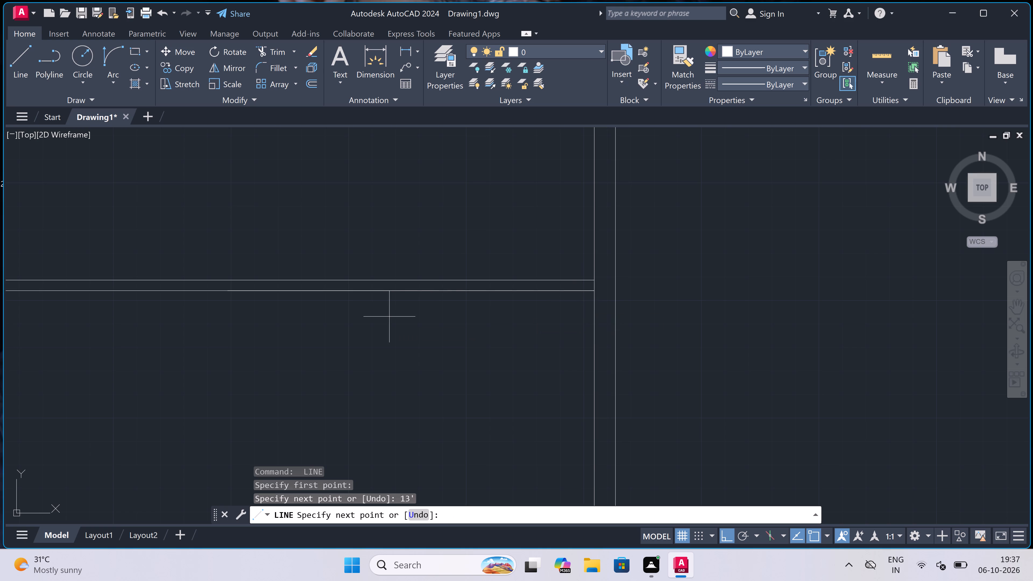
{"action": "scroll", "coordinate": [387, 306], "scroll_direction": "down", "scroll_amount": 4}
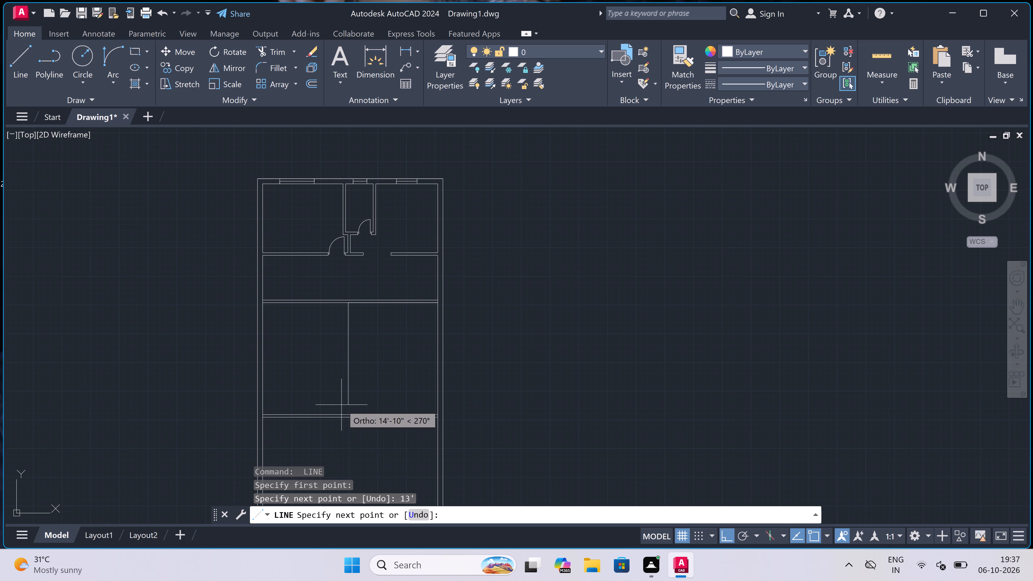
{"action": "scroll", "coordinate": [334, 411], "scroll_direction": "up", "scroll_amount": 3}
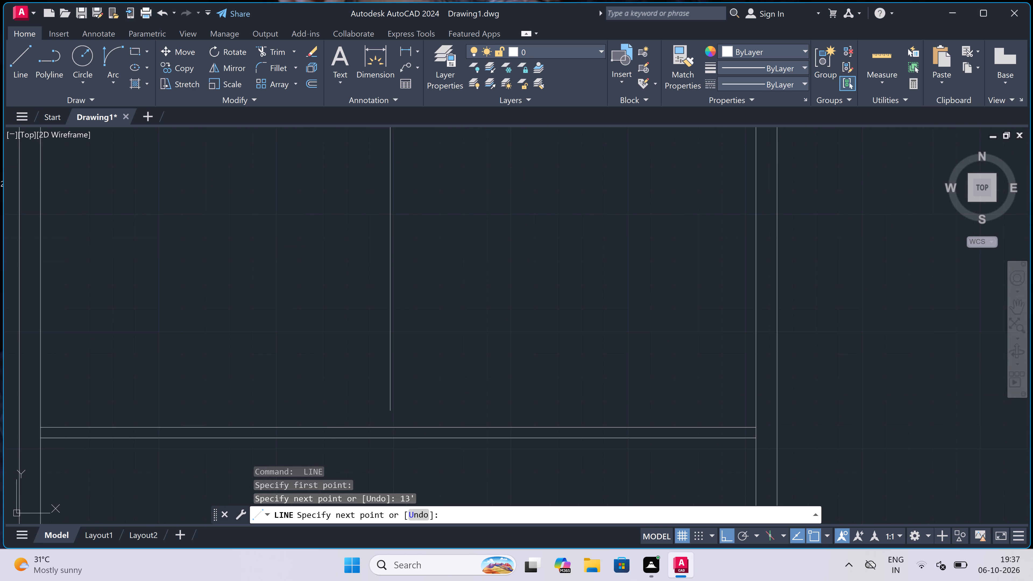
{"action": "left_click", "coordinate": [390, 425]}
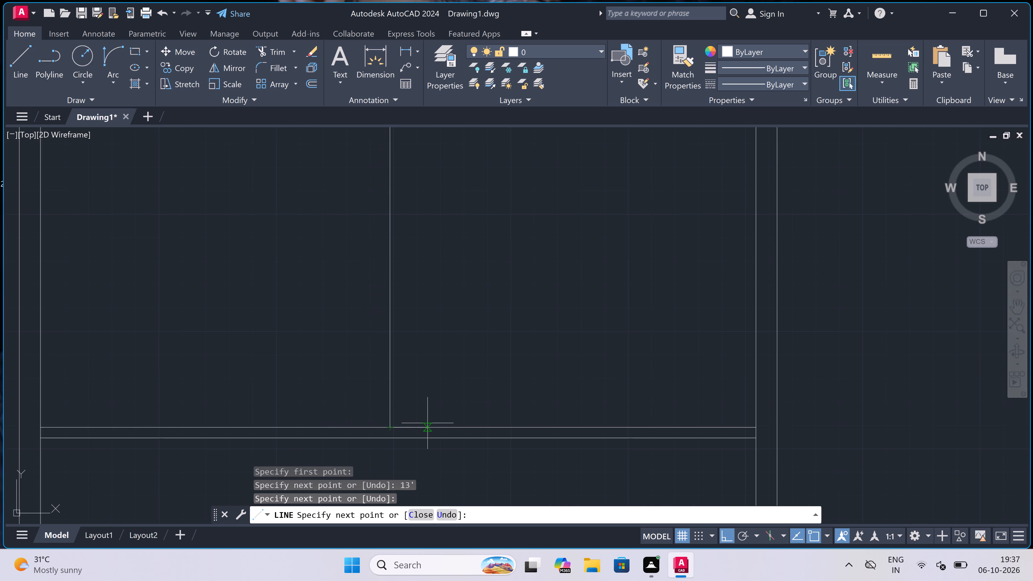
{"action": "type", "text": "4.5\""}
{"action": "key", "text": "space"}
{"action": "scroll", "coordinate": [422, 410], "scroll_direction": "down", "scroll_amount": 3}
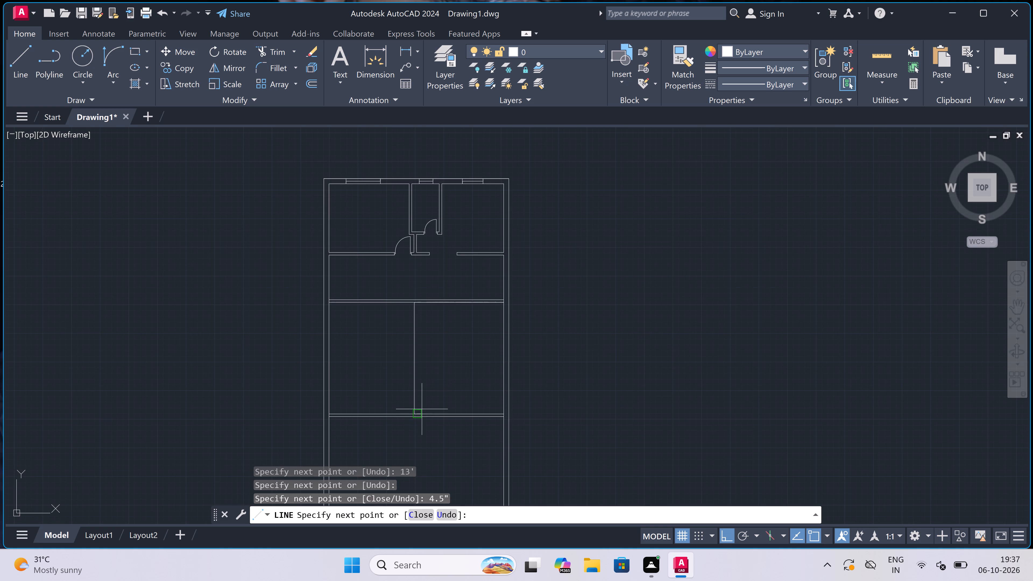
{"action": "scroll", "coordinate": [418, 296], "scroll_direction": "up", "scroll_amount": 3}
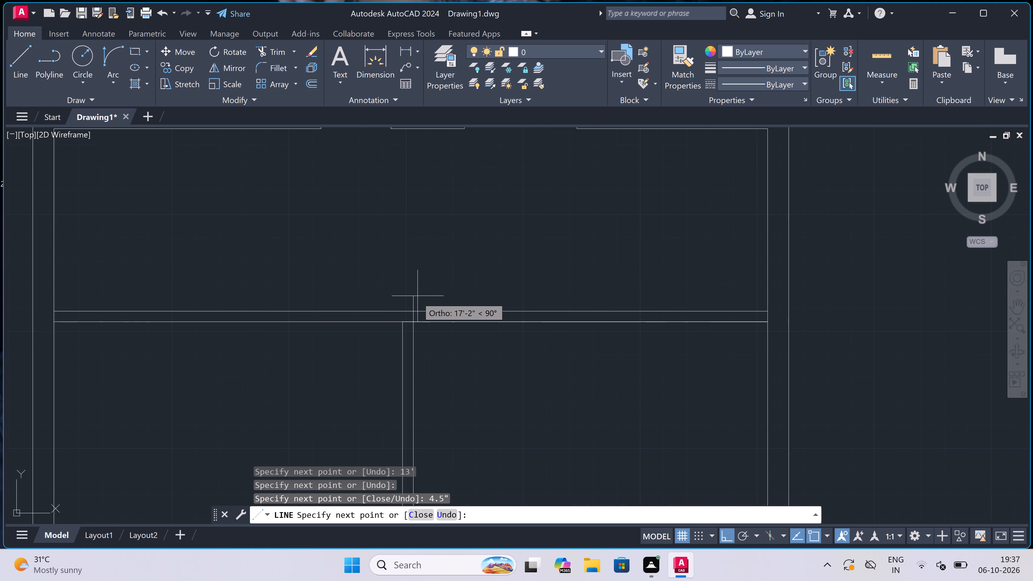
{"action": "scroll", "coordinate": [416, 321], "scroll_direction": "up", "scroll_amount": 4}
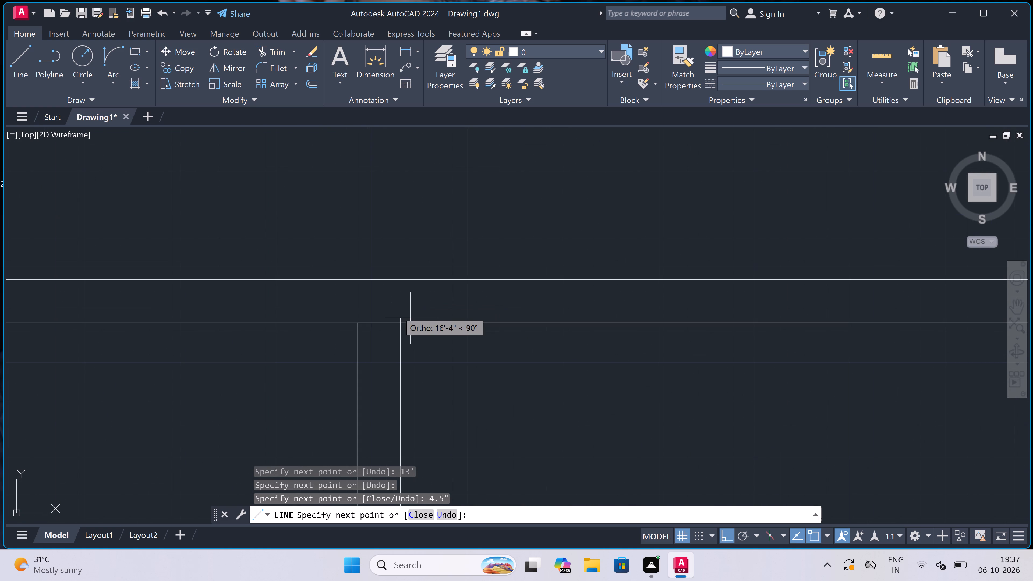
{"action": "left_click", "coordinate": [398, 325]}
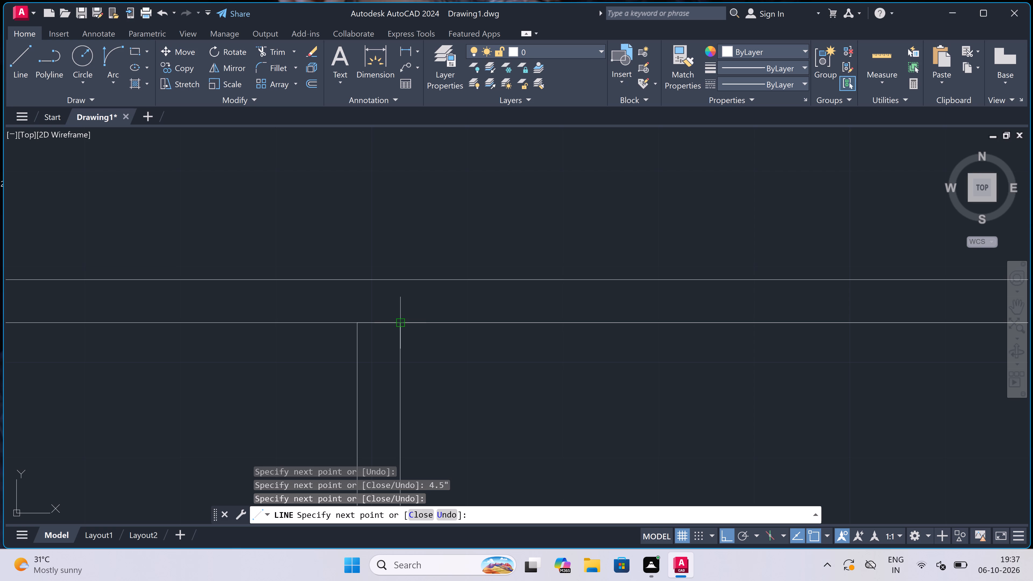
{"action": "key", "text": "Escape"}
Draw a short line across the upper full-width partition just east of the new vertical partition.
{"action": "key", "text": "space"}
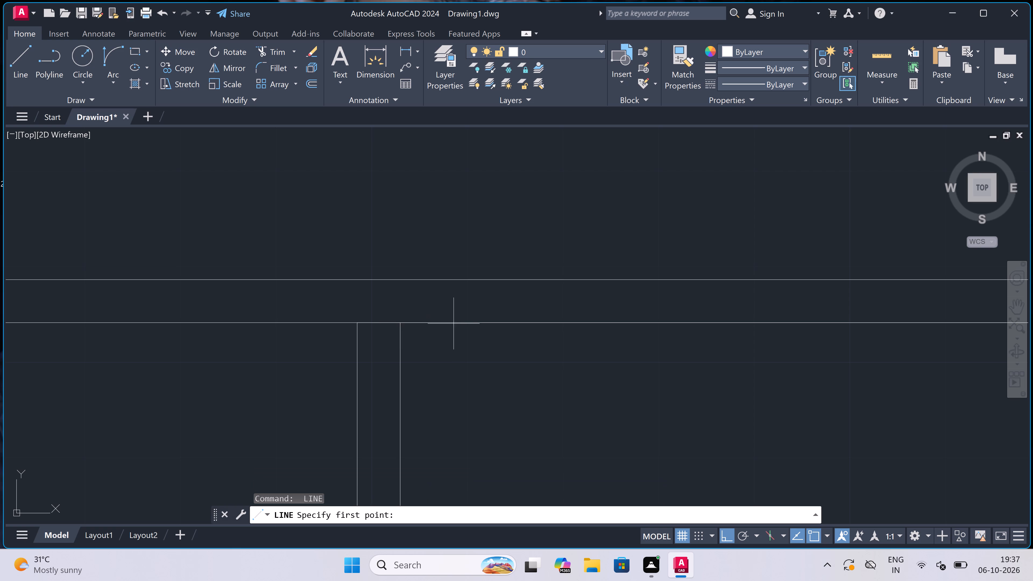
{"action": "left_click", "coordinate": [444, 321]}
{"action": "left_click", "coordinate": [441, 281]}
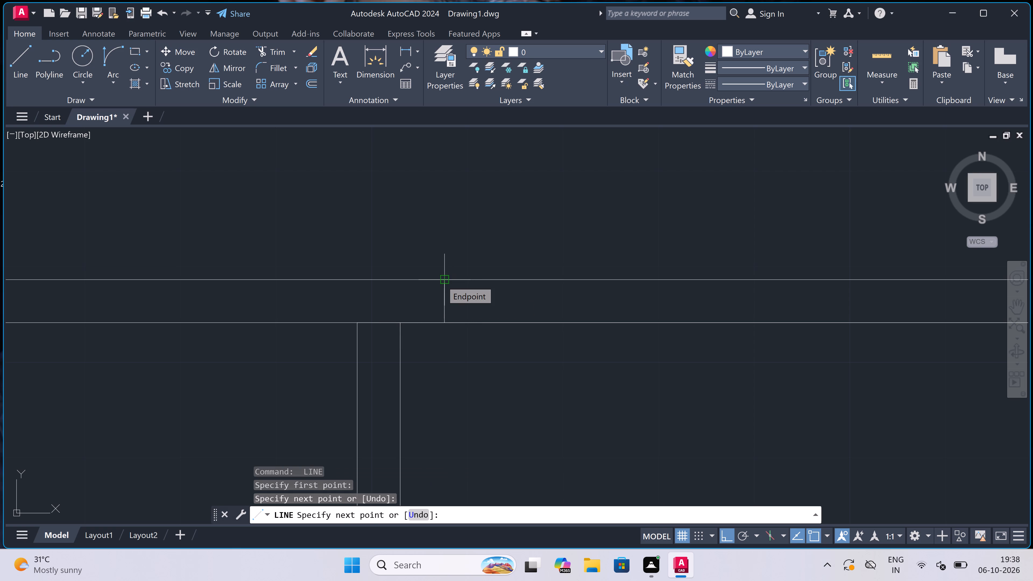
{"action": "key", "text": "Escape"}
Draw a line across the upper full-width partition in line with the new vertical partition's west face.
{"action": "key", "text": "space"}
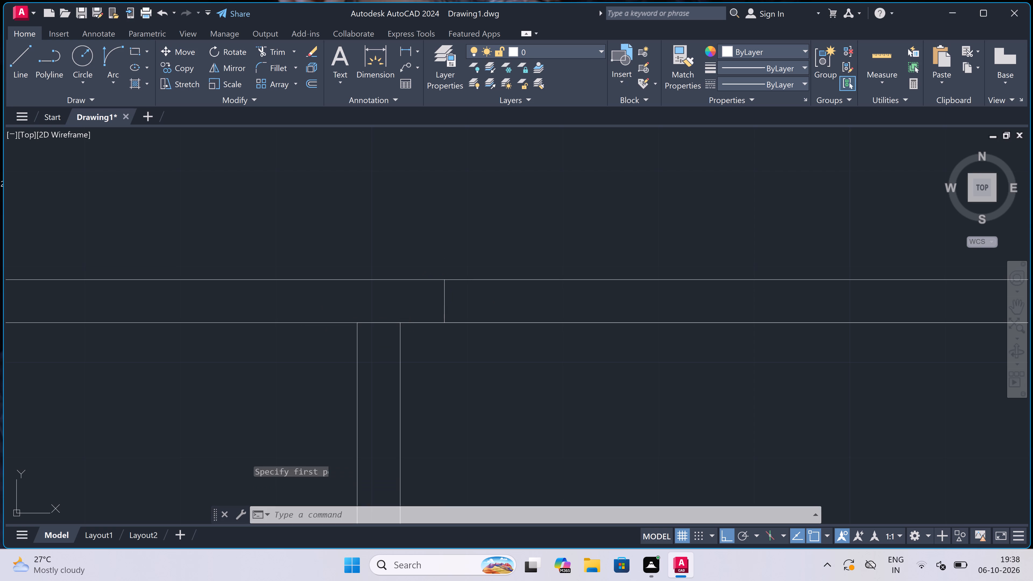
{"action": "left_click", "coordinate": [355, 324]}
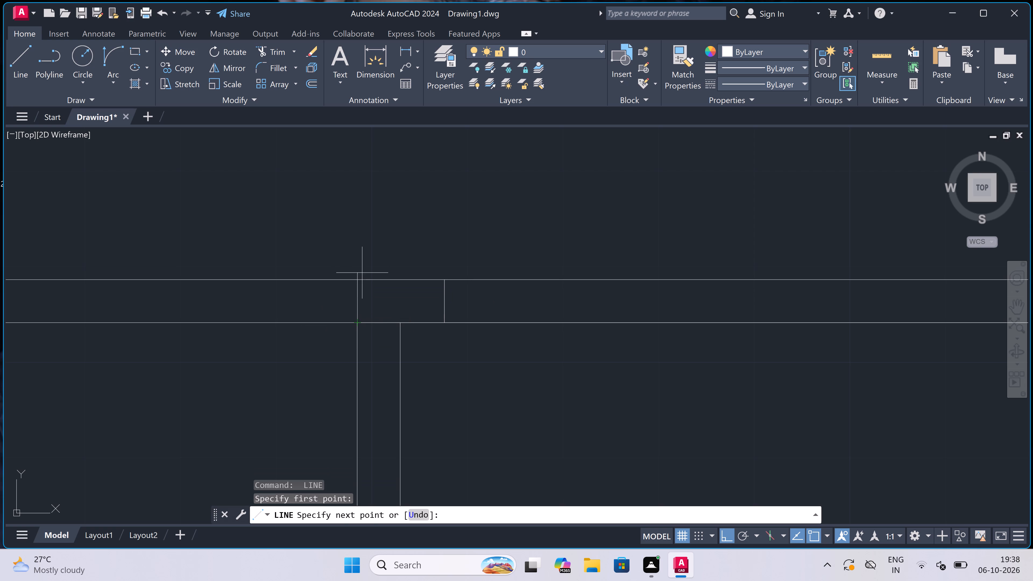
{"action": "left_click", "coordinate": [359, 282]}
{"action": "key", "text": "Escape"}
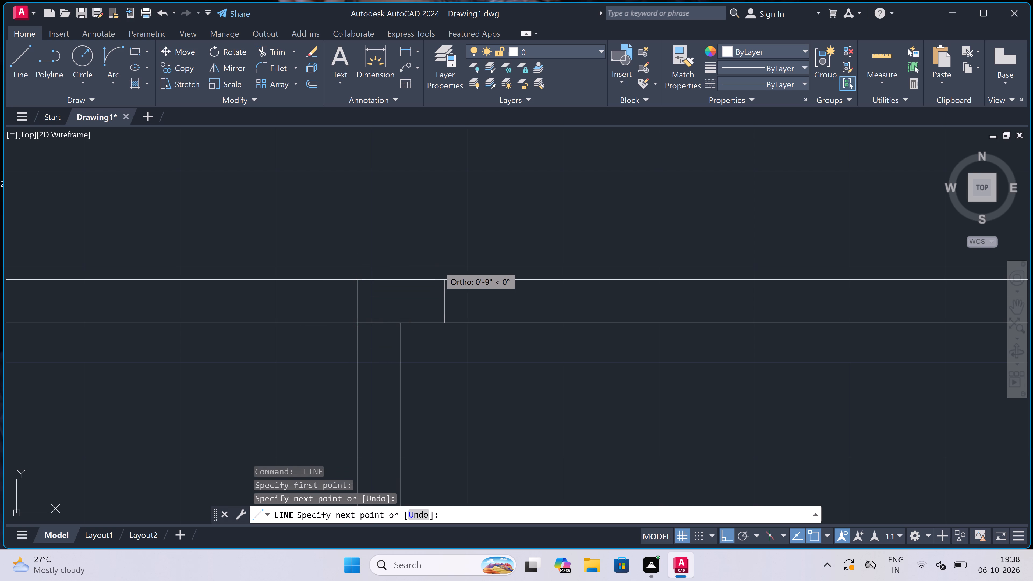
Trim the full-width partition's lower line between the two faces of the new vertical partition to open their junction.
{"action": "type", "text": "tr"}
{"action": "key", "text": "space"}
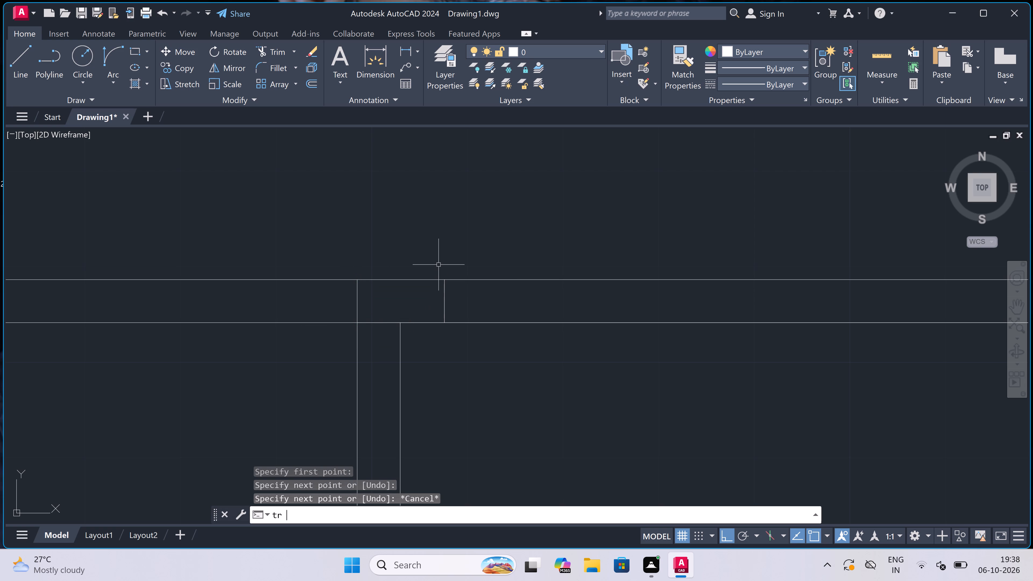
{"action": "left_click", "coordinate": [388, 317]}
{"action": "left_click", "coordinate": [383, 339]}
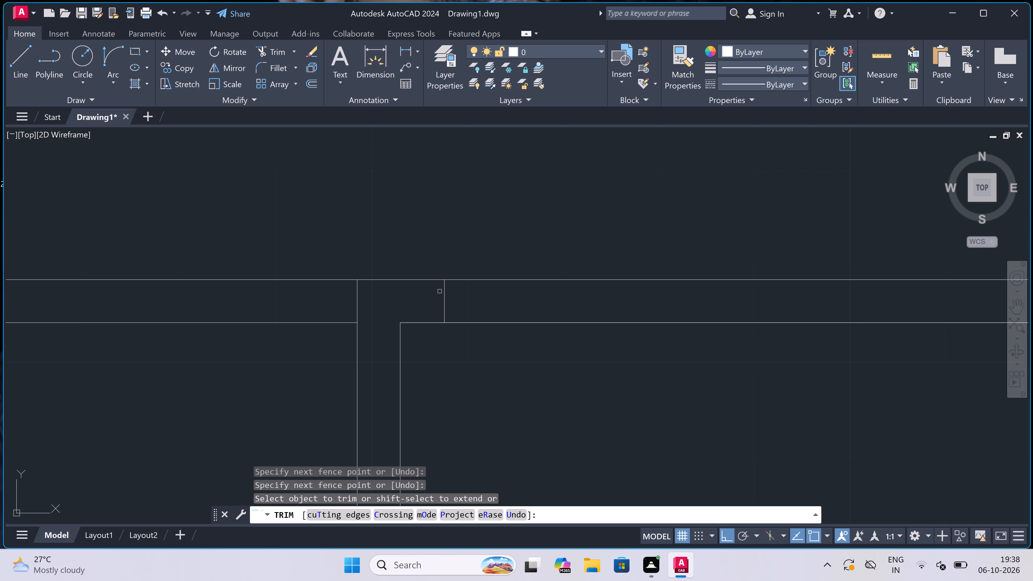
{"action": "scroll", "coordinate": [445, 289], "scroll_direction": "down", "scroll_amount": 4}
{"action": "scroll", "coordinate": [466, 302], "scroll_direction": "up", "scroll_amount": 1}
{"action": "key", "text": "Escape"}
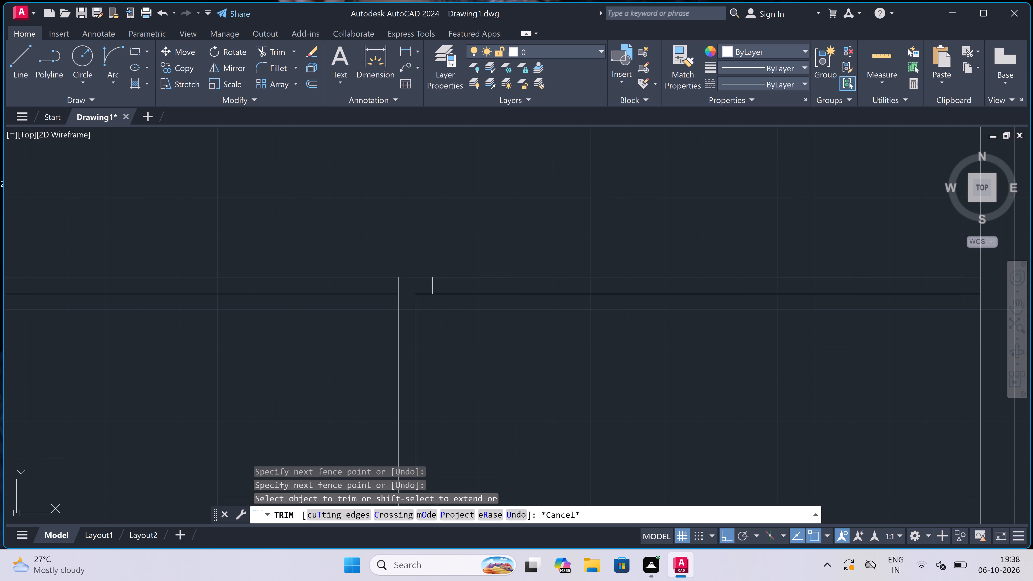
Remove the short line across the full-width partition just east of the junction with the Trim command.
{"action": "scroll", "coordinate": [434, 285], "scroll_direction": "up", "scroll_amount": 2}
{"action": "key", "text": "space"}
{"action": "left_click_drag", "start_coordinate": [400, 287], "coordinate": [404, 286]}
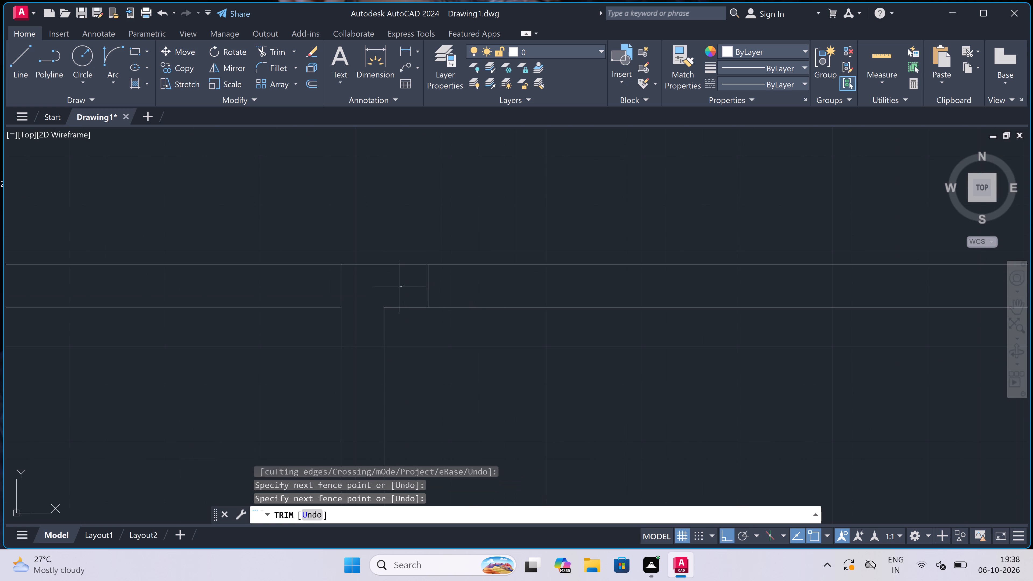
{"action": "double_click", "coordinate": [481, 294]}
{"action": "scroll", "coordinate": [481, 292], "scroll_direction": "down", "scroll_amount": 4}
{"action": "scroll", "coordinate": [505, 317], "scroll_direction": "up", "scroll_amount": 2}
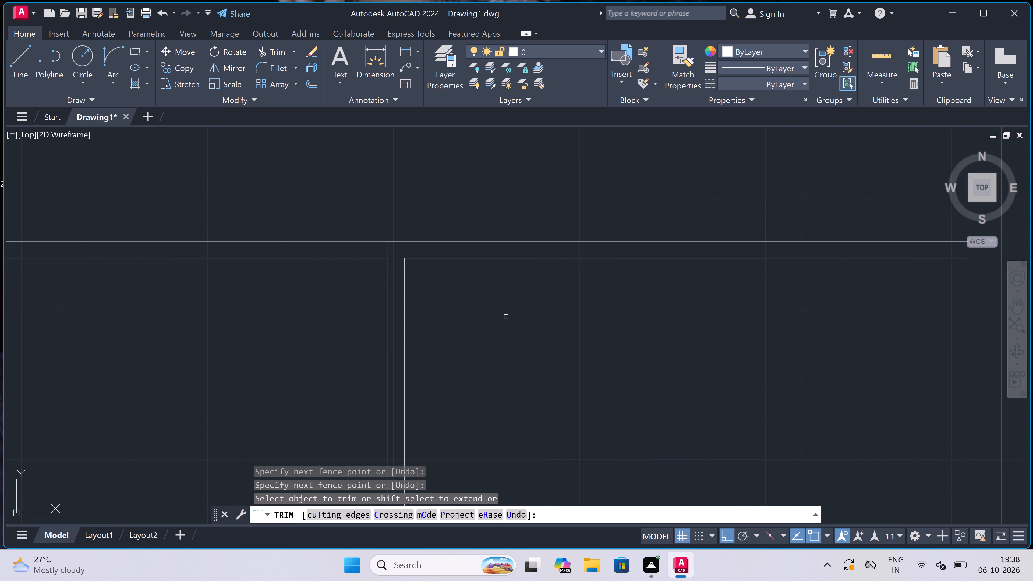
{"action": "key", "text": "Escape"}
Draw two short jamb lines across the upper full-width partition, east of its junction with the new vertical partition.
{"action": "key", "text": "l"}
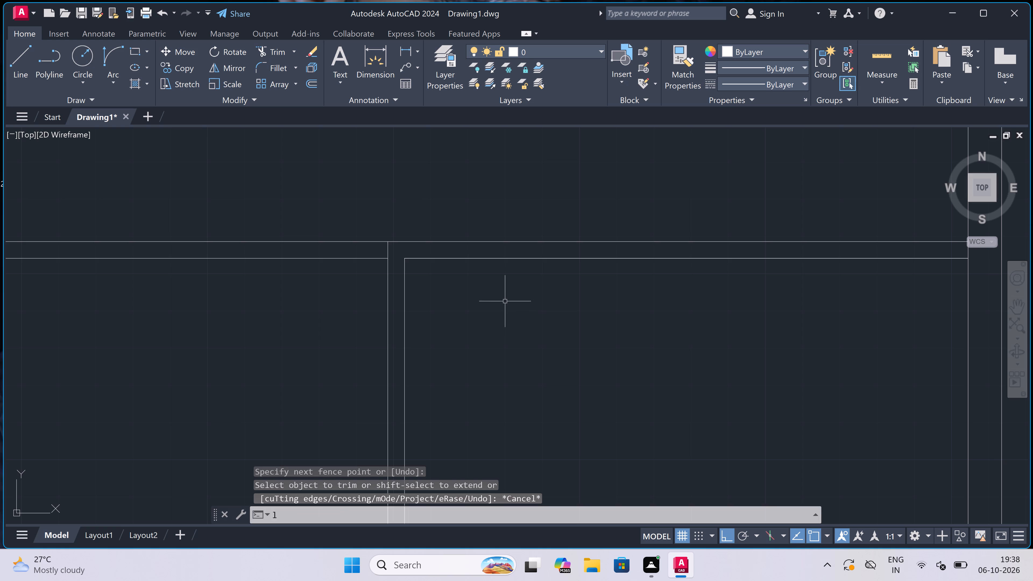
{"action": "key", "text": "space"}
{"action": "left_click", "coordinate": [522, 258]}
{"action": "left_click", "coordinate": [520, 248]}
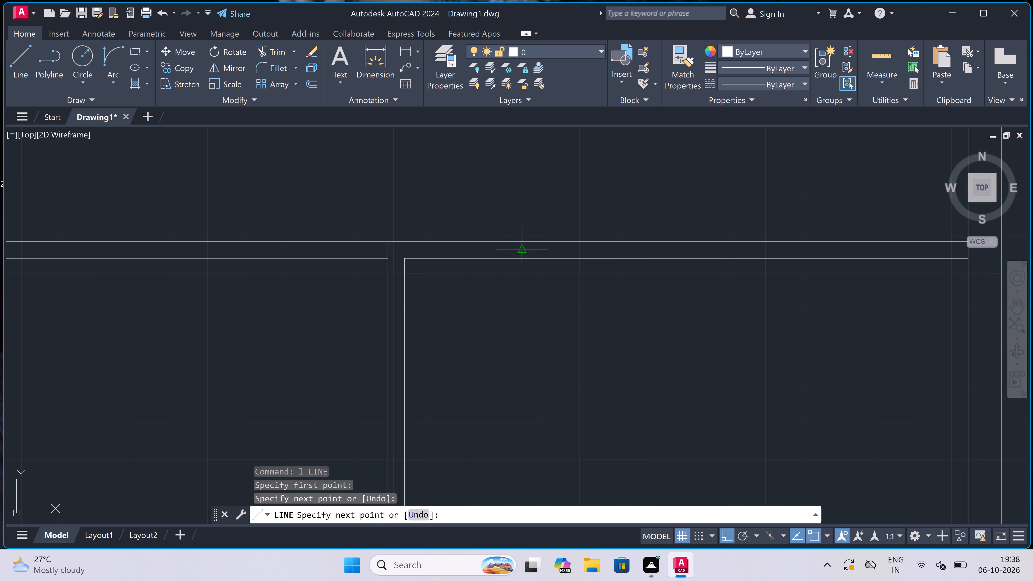
{"action": "key", "text": "Escape"}
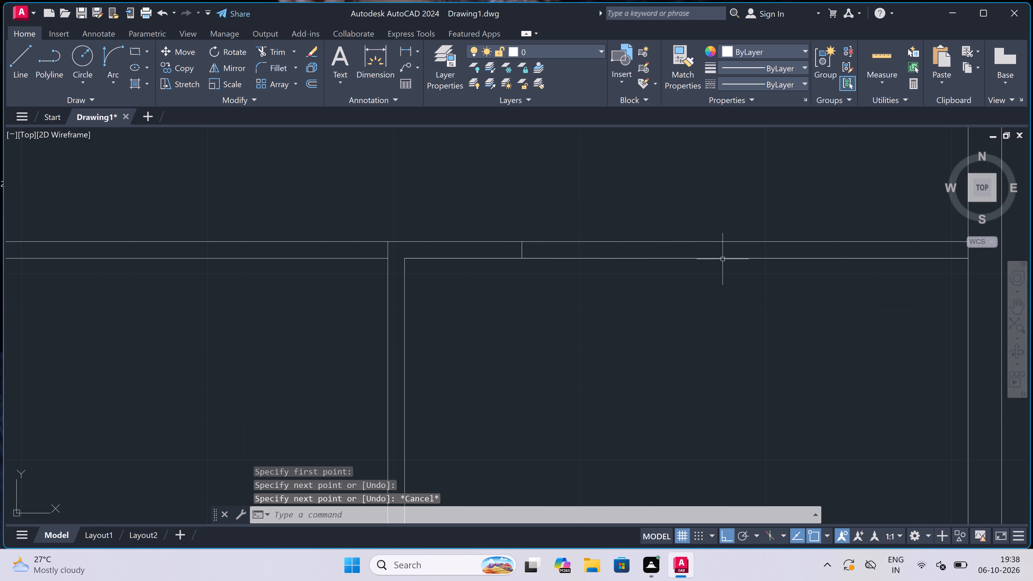
{"action": "key", "text": "space"}
{"action": "left_click", "coordinate": [728, 260]}
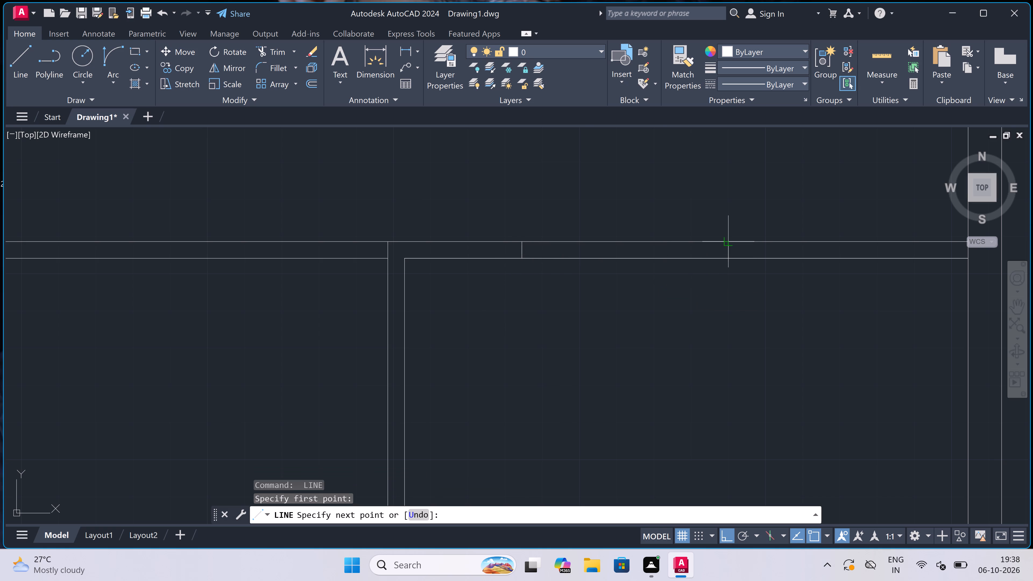
{"action": "left_click", "coordinate": [730, 241]}
{"action": "key", "text": "Escape"}
Trim both partition lines between the two jamb lines to open a gap in the upper full-width partition.
{"action": "key", "text": "t"}
{"action": "key", "text": "r"}
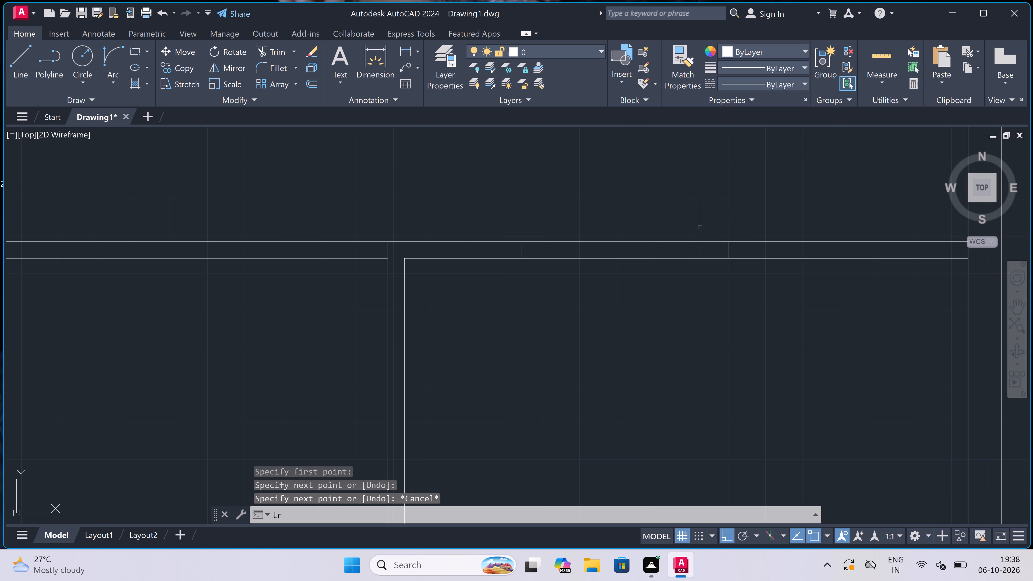
{"action": "key", "text": "space"}
{"action": "left_click", "coordinate": [679, 217]}
{"action": "left_click", "coordinate": [610, 383]}
{"action": "scroll", "coordinate": [620, 285], "scroll_direction": "down", "scroll_amount": 4}
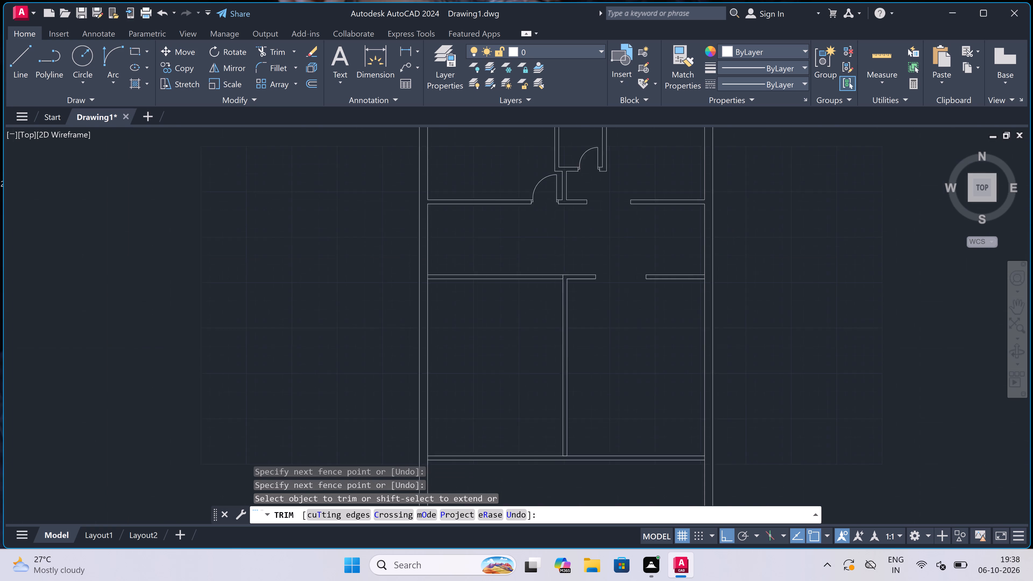
{"action": "key", "text": "Escape"}
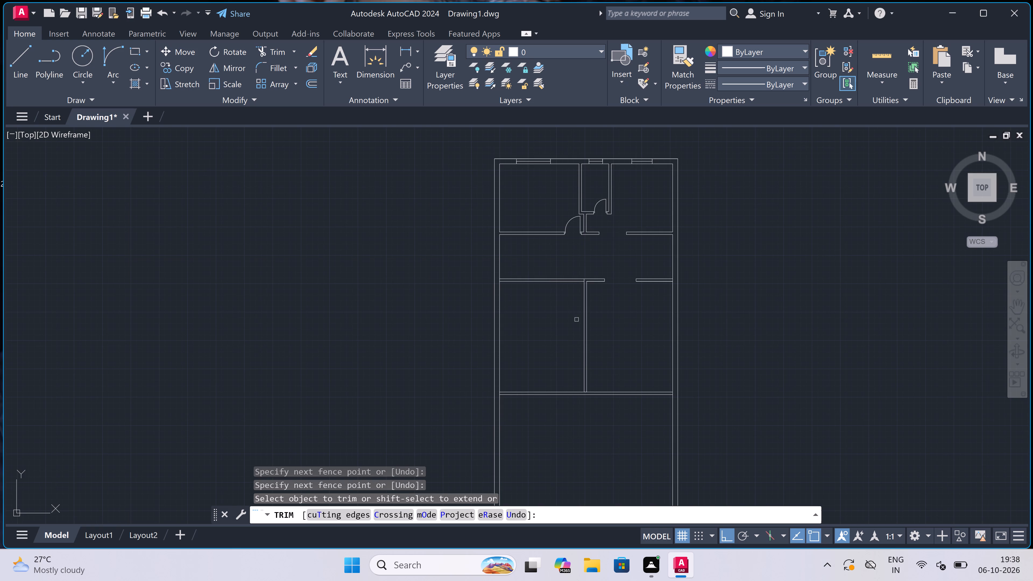
Draw a line 10' east from the west wall along the lower partition's upper line, continuing north to the upper partition's top line.
{"action": "scroll", "coordinate": [597, 385], "scroll_direction": "up", "scroll_amount": 3}
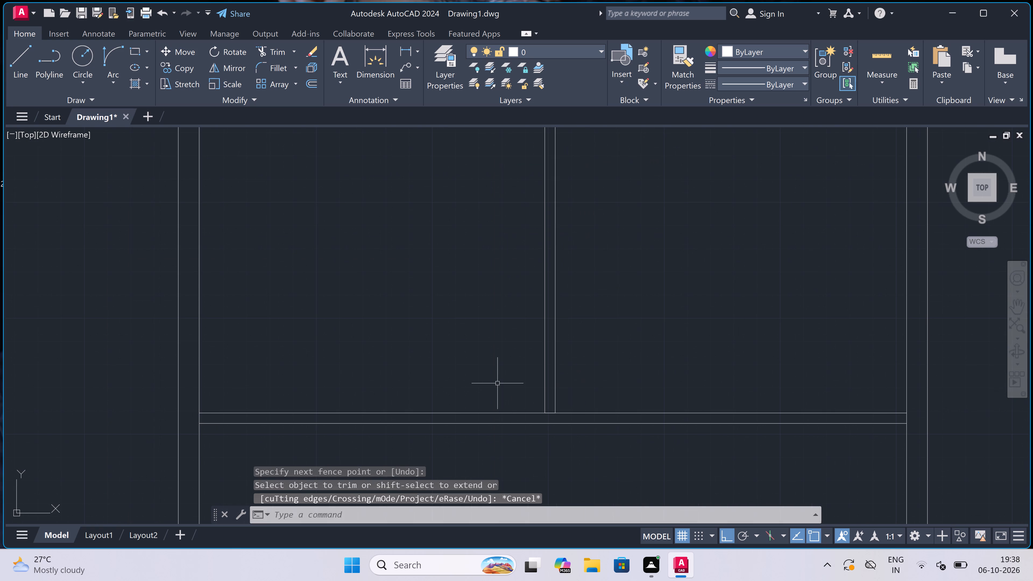
{"action": "key", "text": "l"}
{"action": "key", "text": "space"}
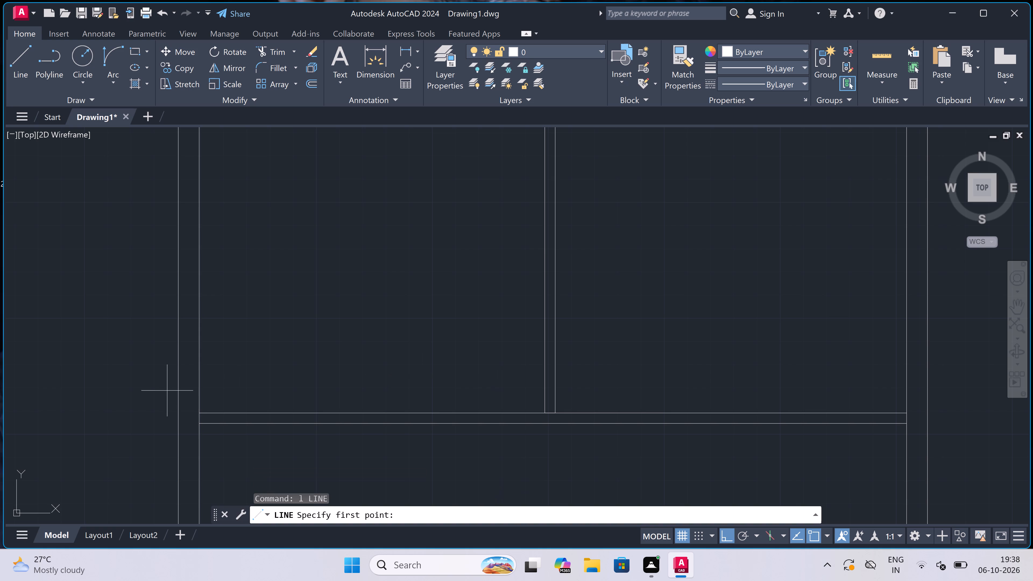
{"action": "left_click", "coordinate": [198, 412]}
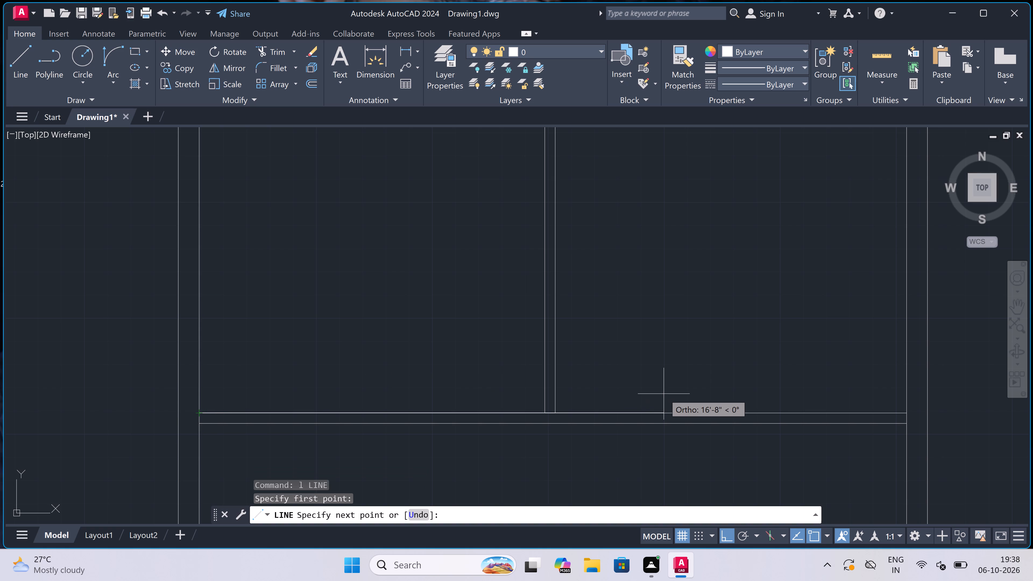
{"action": "type", "text": "10'"}
{"action": "key", "text": "space"}
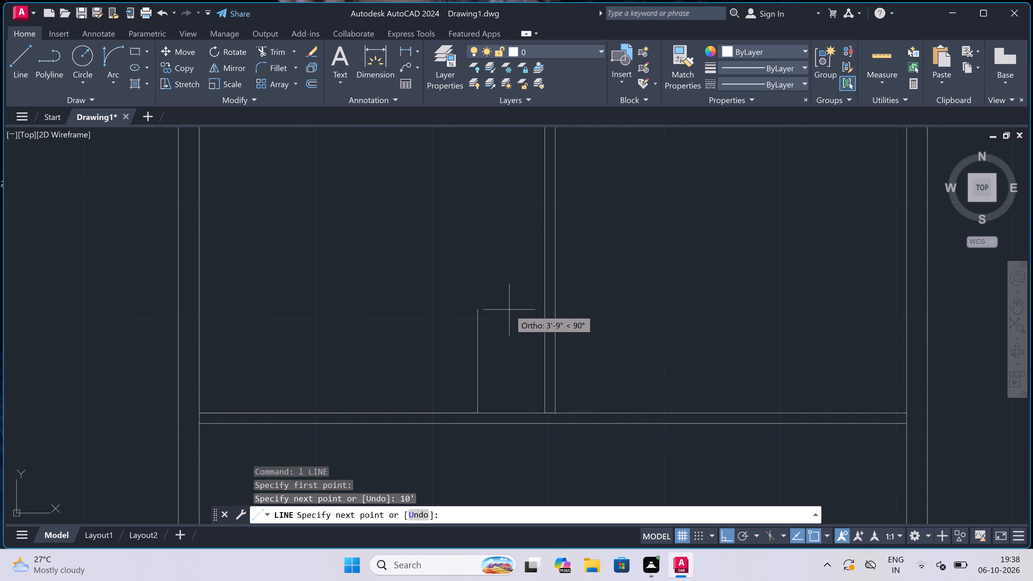
{"action": "scroll", "coordinate": [507, 313], "scroll_direction": "down", "scroll_amount": 4}
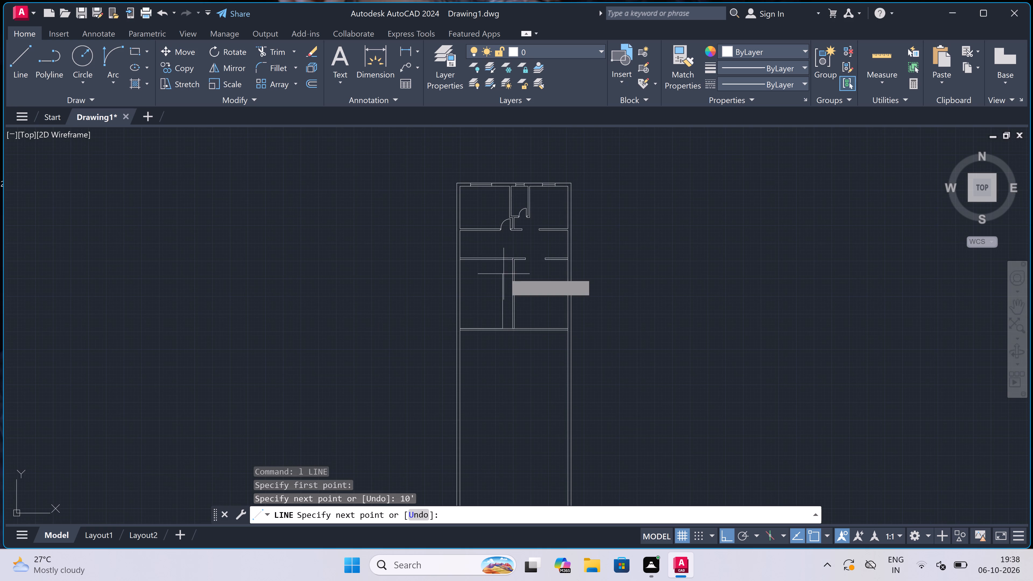
{"action": "scroll", "coordinate": [505, 269], "scroll_direction": "up", "scroll_amount": 4}
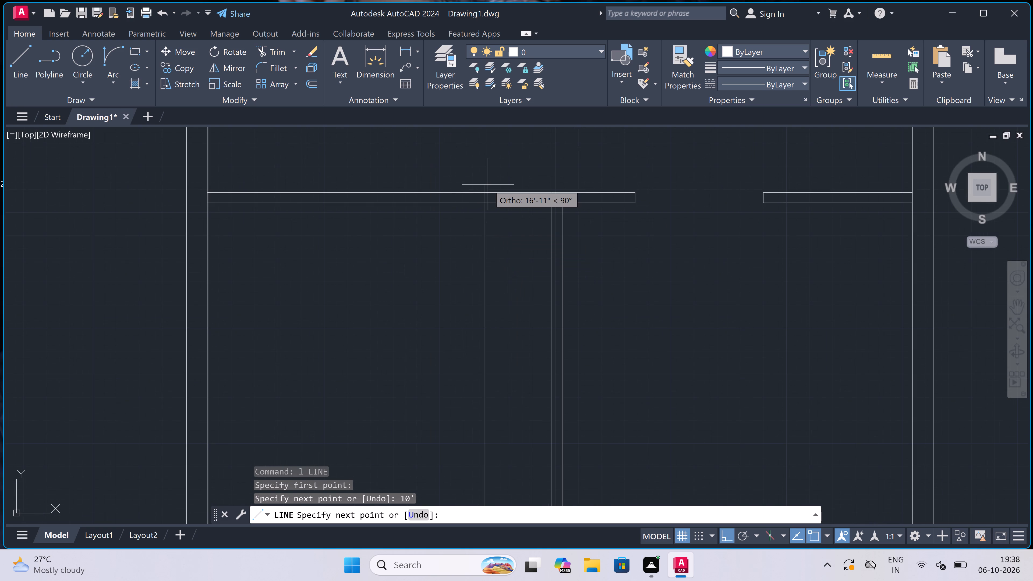
{"action": "scroll", "coordinate": [485, 193], "scroll_direction": "up", "scroll_amount": 1}
{"action": "double_click", "coordinate": [484, 193]}
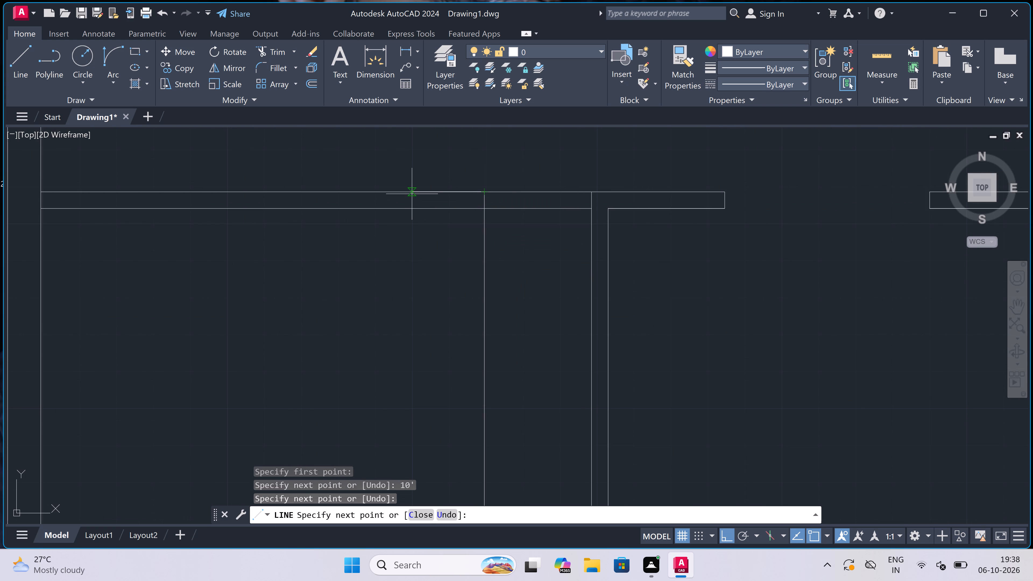
Continue the line 9" west and back south to the lower partition's lower line, forming the second face of a vertical wall.
{"action": "type", "text": "9\""}
{"action": "key", "text": "space"}
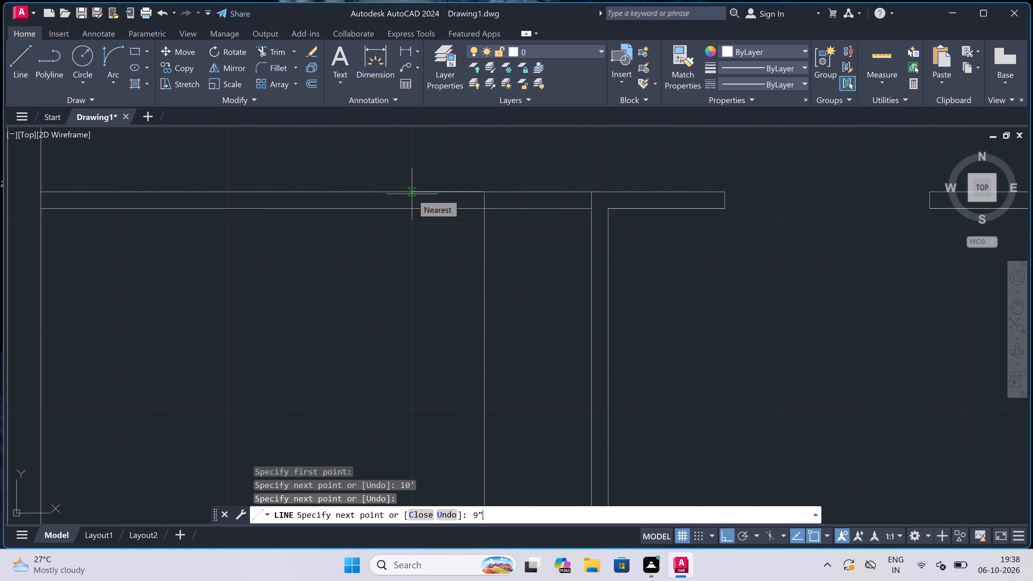
{"action": "scroll", "coordinate": [420, 165], "scroll_direction": "down", "scroll_amount": 3}
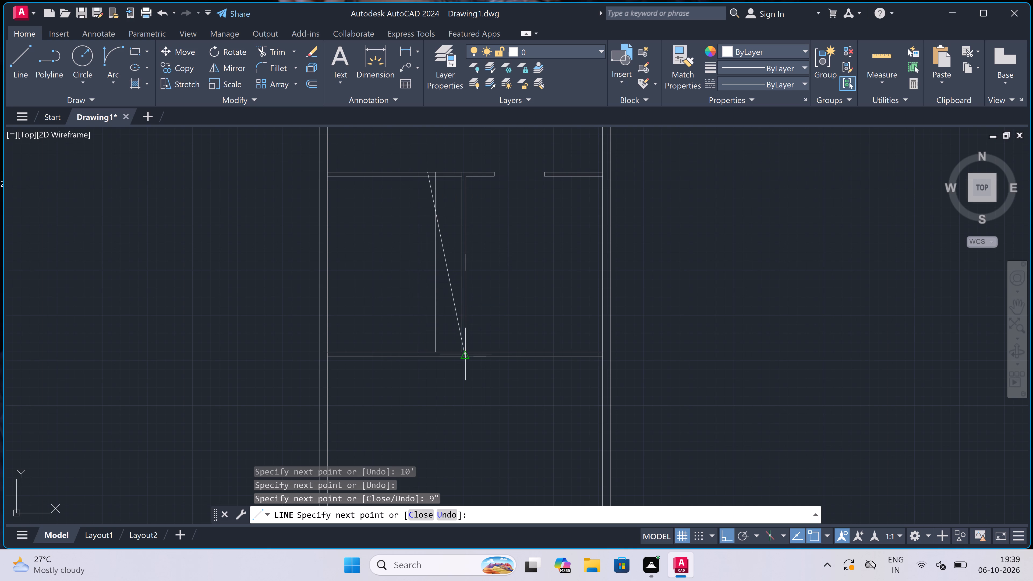
{"action": "scroll", "coordinate": [439, 356], "scroll_direction": "up", "scroll_amount": 4}
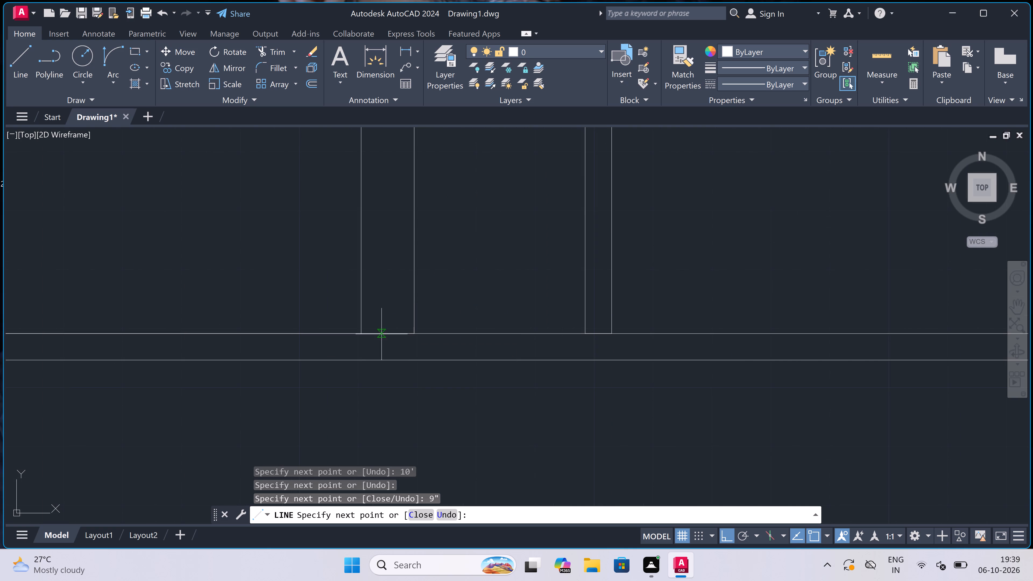
{"action": "left_click", "coordinate": [359, 358]}
{"action": "key", "text": "Escape"}
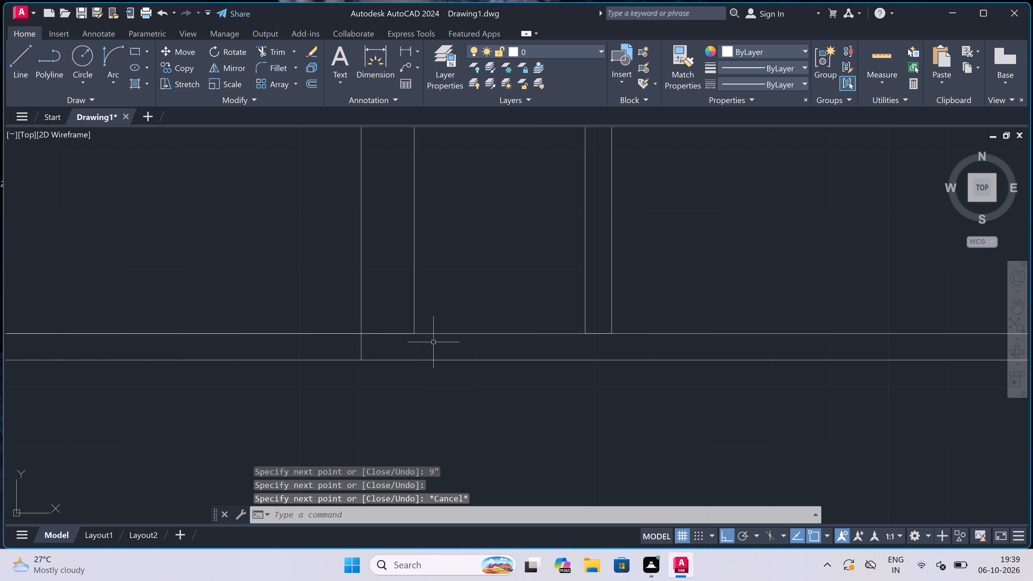
Draw a line 11' south from the vertical partition's upper east corner, continuing east to the east wall's inner face.
{"action": "scroll", "coordinate": [445, 348], "scroll_direction": "down", "scroll_amount": 4}
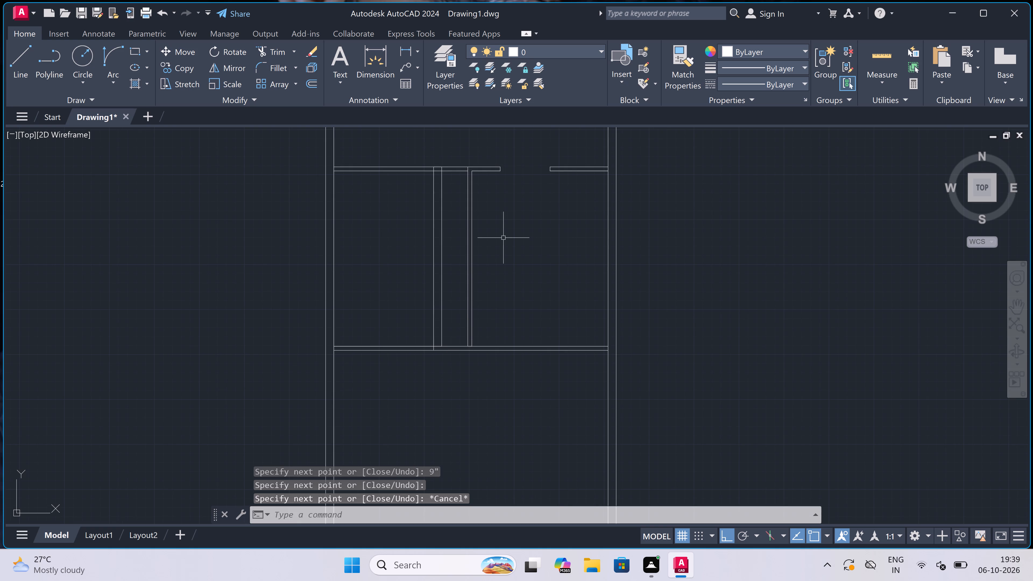
{"action": "key", "text": "space"}
{"action": "scroll", "coordinate": [476, 171], "scroll_direction": "up", "scroll_amount": 4}
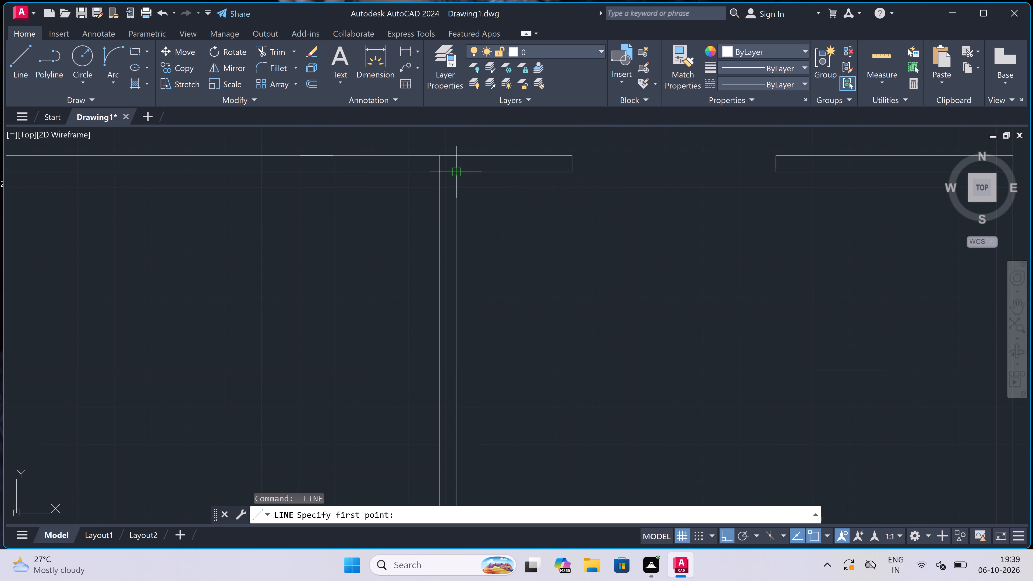
{"action": "left_click", "coordinate": [459, 175]}
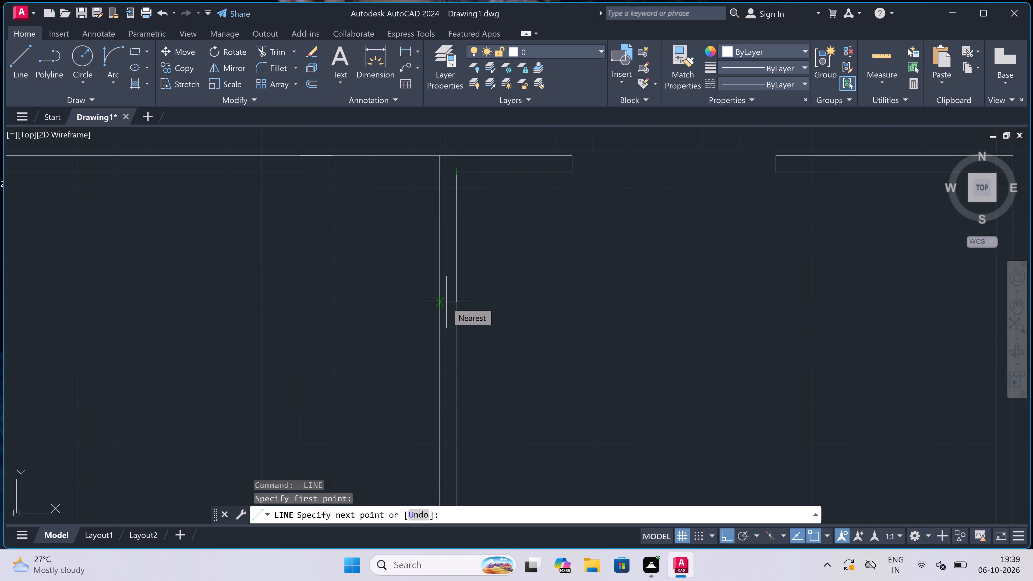
{"action": "type", "text": "11'"}
{"action": "key", "text": "space"}
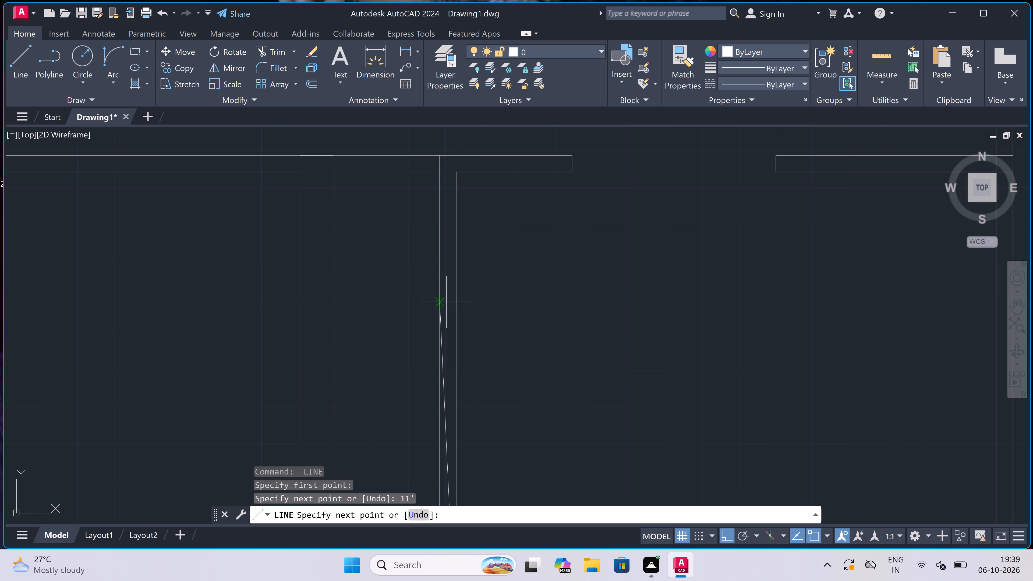
{"action": "scroll", "coordinate": [446, 301], "scroll_direction": "down", "scroll_amount": 3}
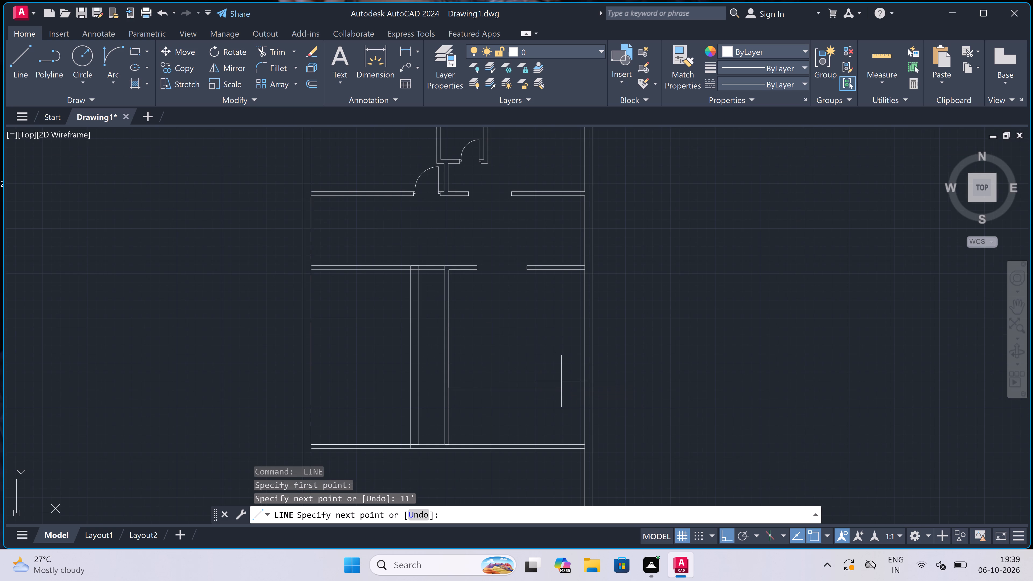
{"action": "left_click", "coordinate": [582, 386]}
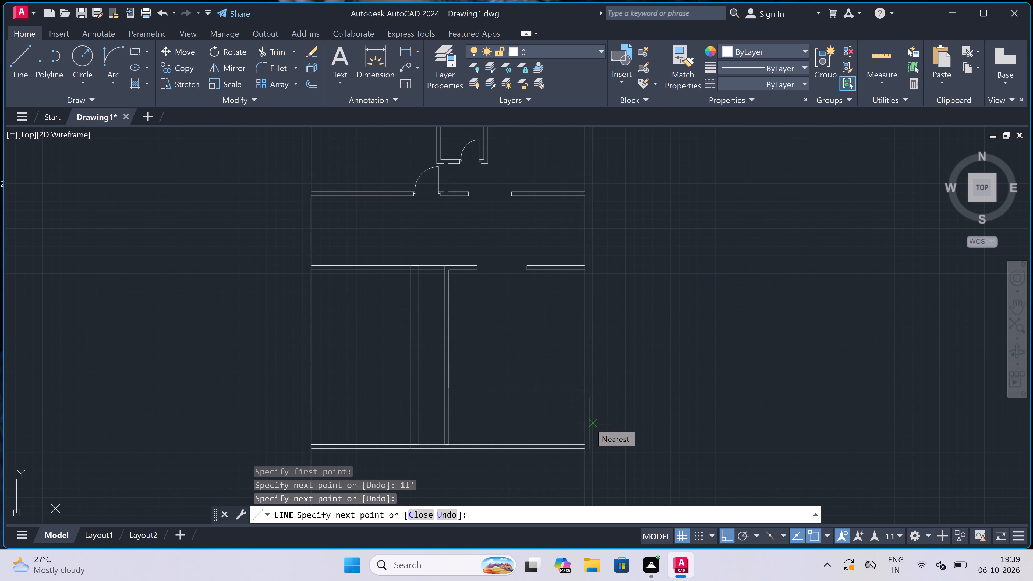
Continue the line 9" south, west to the 9" vertical wall, 9" north, and east to the 4.5" partition's east face.
{"action": "type", "text": "9\""}
{"action": "key", "text": "space"}
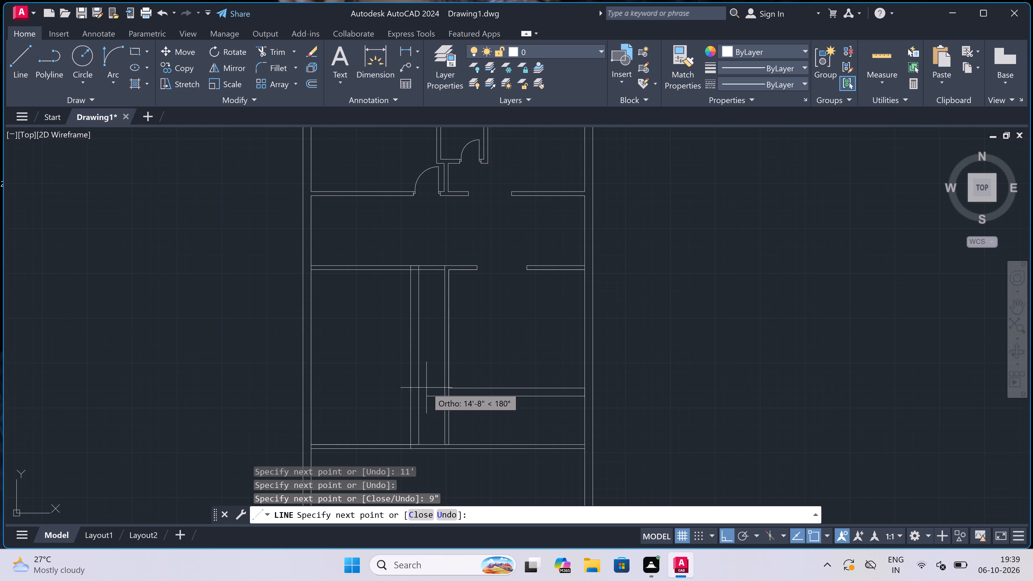
{"action": "scroll", "coordinate": [426, 388], "scroll_direction": "up", "scroll_amount": 3}
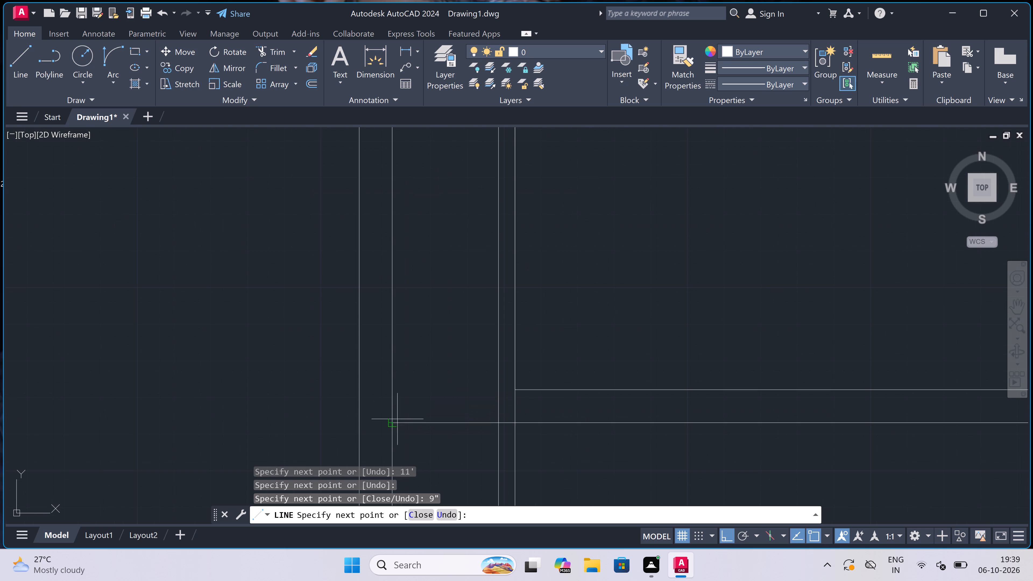
{"action": "left_click", "coordinate": [395, 423]}
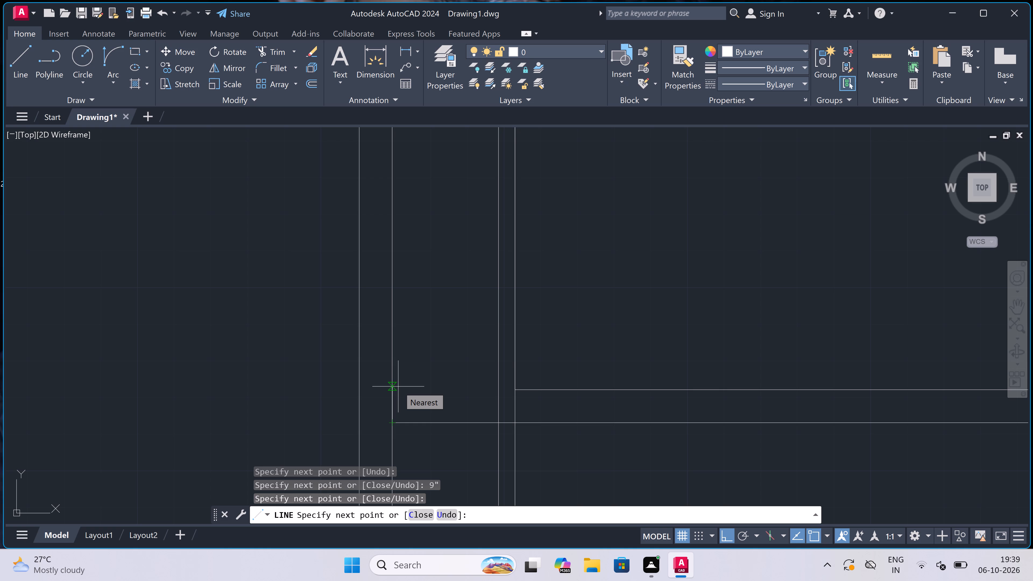
{"action": "type", "text": "9\""}
{"action": "key", "text": "space"}
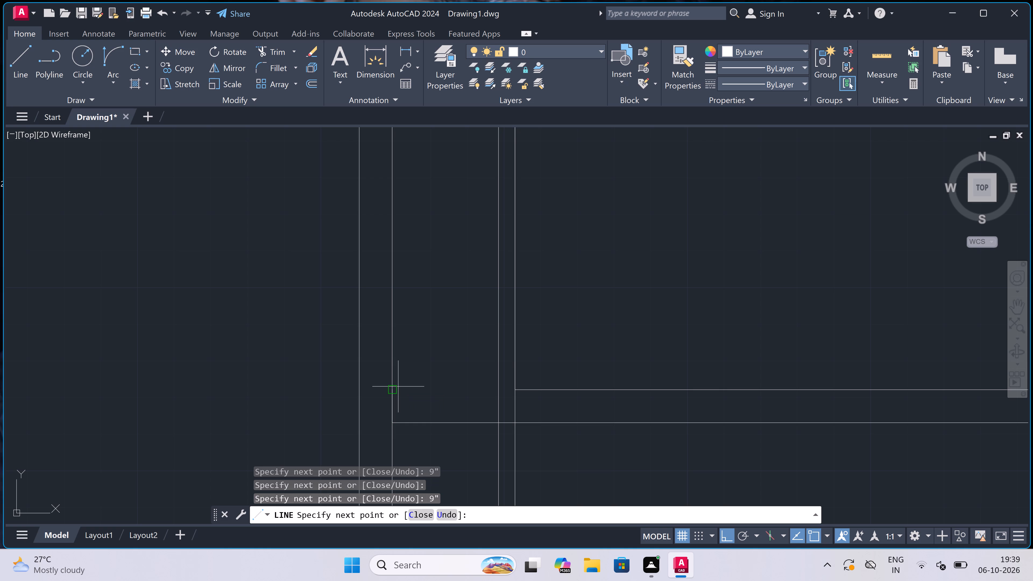
{"action": "left_click", "coordinate": [496, 387]}
{"action": "double_click", "coordinate": [519, 389]}
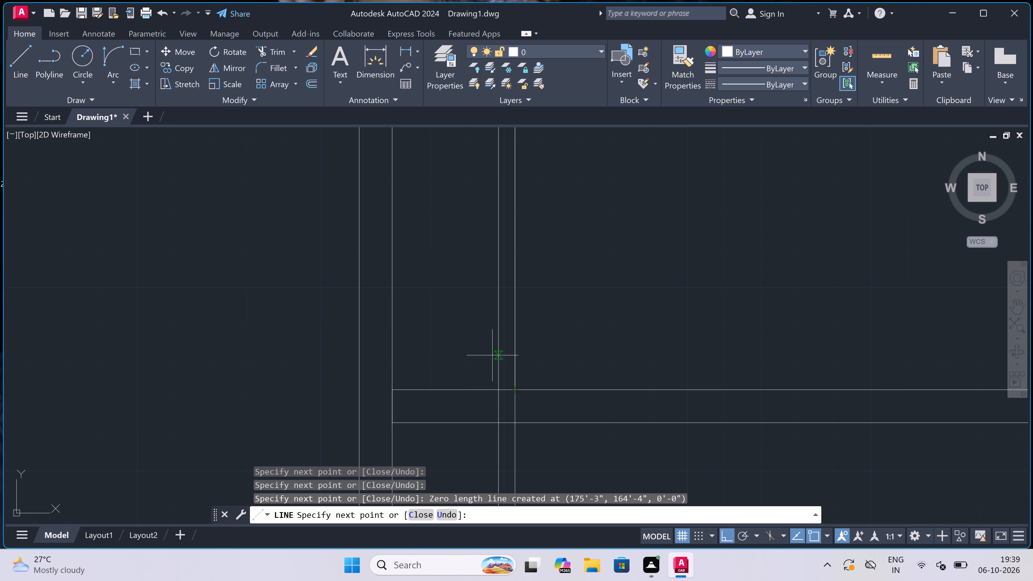
{"action": "key", "text": "Escape"}
Extend the horizontal 9" wall's lower line west to the far face of the 9" vertical wall.
{"action": "scroll", "coordinate": [427, 343], "scroll_direction": "down", "scroll_amount": 4}
{"action": "scroll", "coordinate": [427, 343], "scroll_direction": "up", "scroll_amount": 3}
{"action": "scroll", "coordinate": [427, 343], "scroll_direction": "down", "scroll_amount": 1}
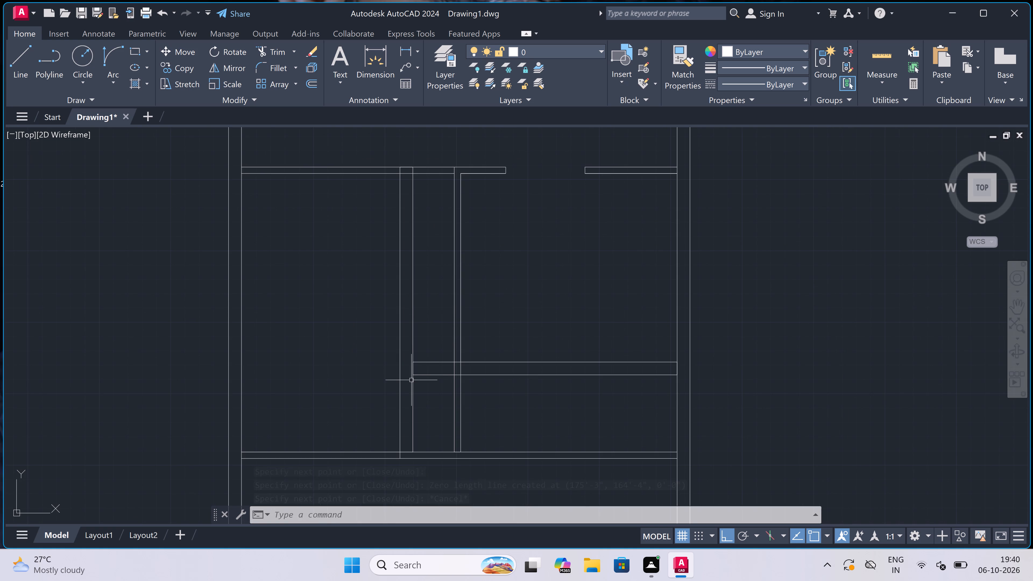
{"action": "scroll", "coordinate": [411, 375], "scroll_direction": "up", "scroll_amount": 2}
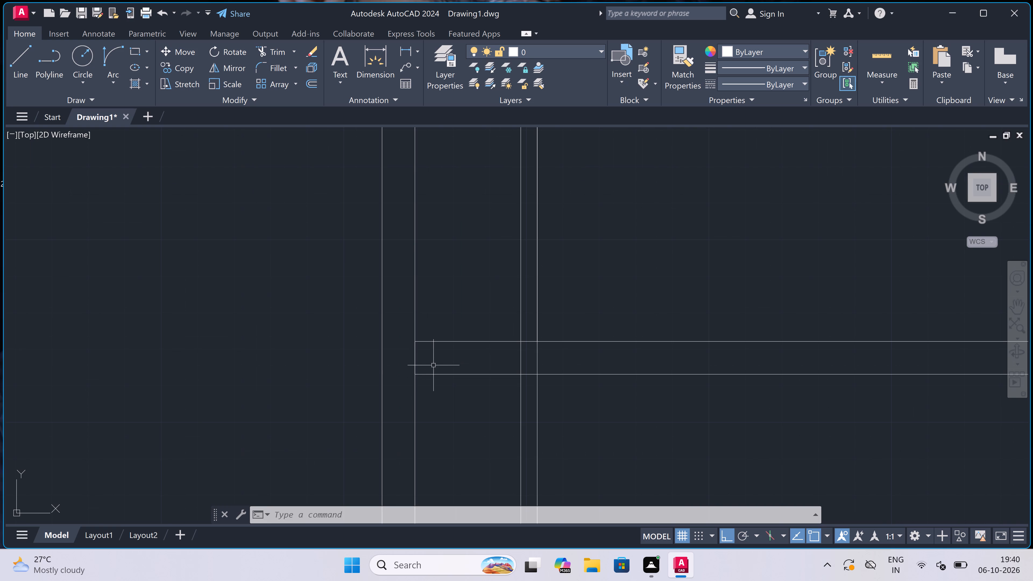
{"action": "key", "text": "e"}
{"action": "key", "text": "x"}
{"action": "key", "text": "space"}
{"action": "double_click", "coordinate": [444, 372]}
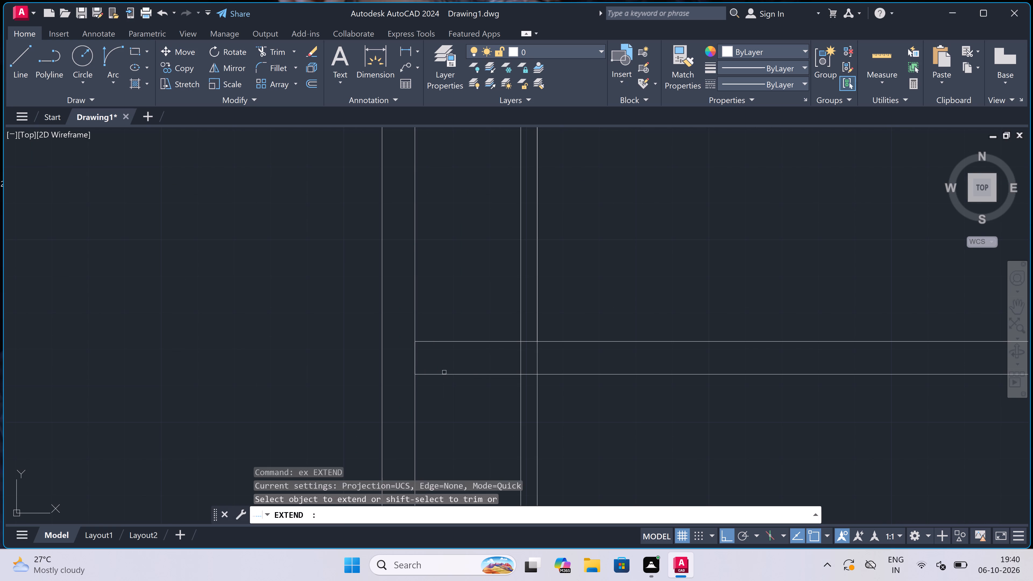
{"action": "left_click", "coordinate": [440, 399]}
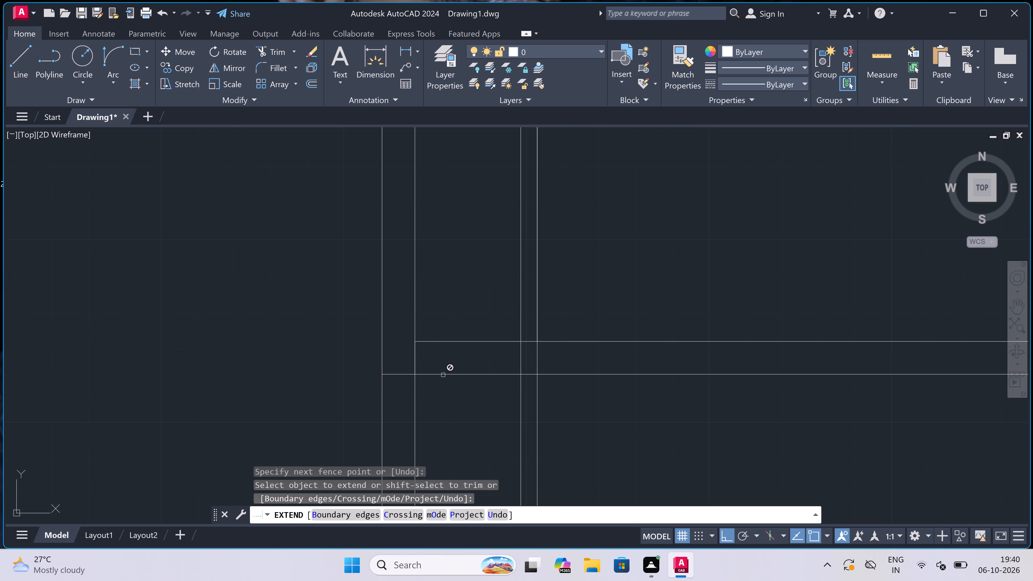
{"action": "key", "text": "Escape"}
Draw the door's west jamb across the horizontal 9" wall, continuing from its midpoint 2" east and 3' north as the door leaf.
{"action": "scroll", "coordinate": [443, 374], "scroll_direction": "down", "scroll_amount": 2}
{"action": "scroll", "coordinate": [444, 346], "scroll_direction": "up", "scroll_amount": 4}
{"action": "scroll", "coordinate": [444, 348], "scroll_direction": "down", "scroll_amount": 3}
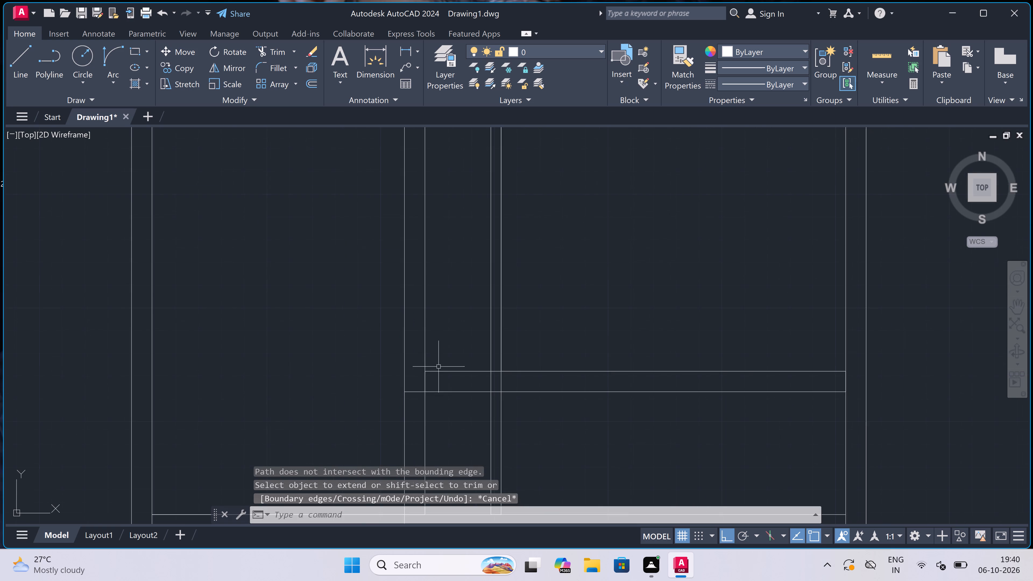
{"action": "scroll", "coordinate": [424, 390], "scroll_direction": "up", "scroll_amount": 3}
{"action": "key", "text": "l"}
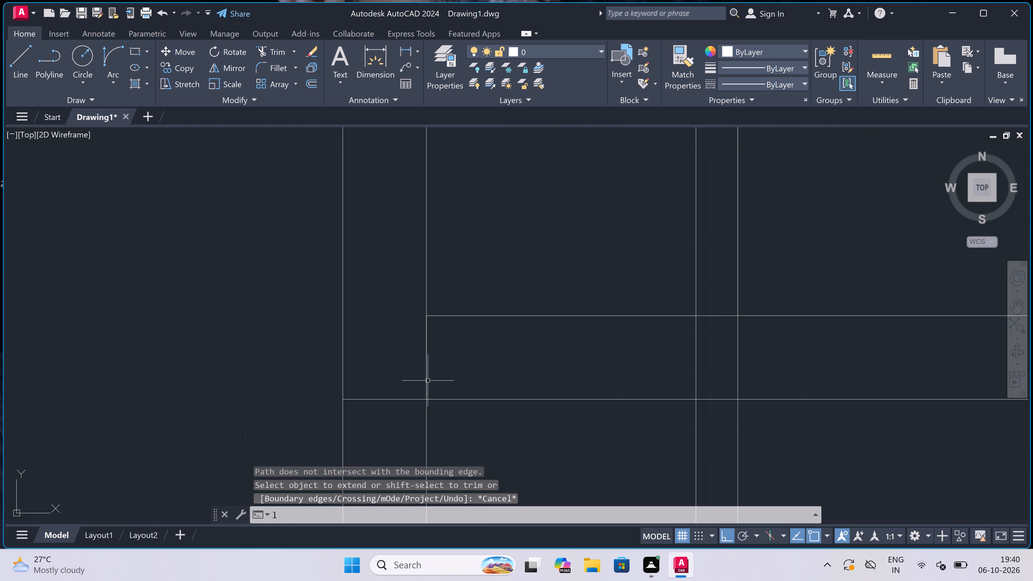
{"action": "key", "text": "space"}
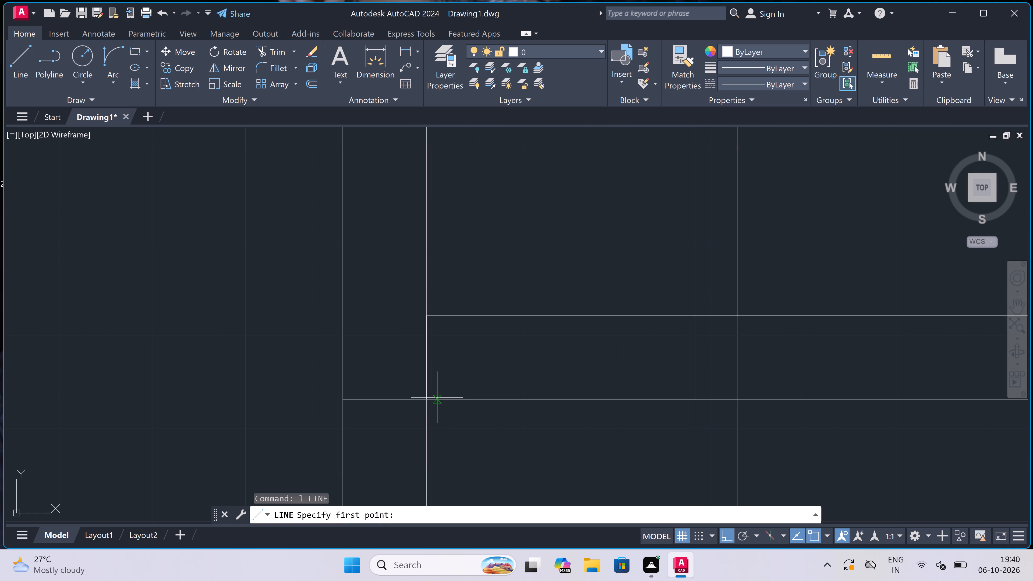
{"action": "left_click", "coordinate": [437, 398]}
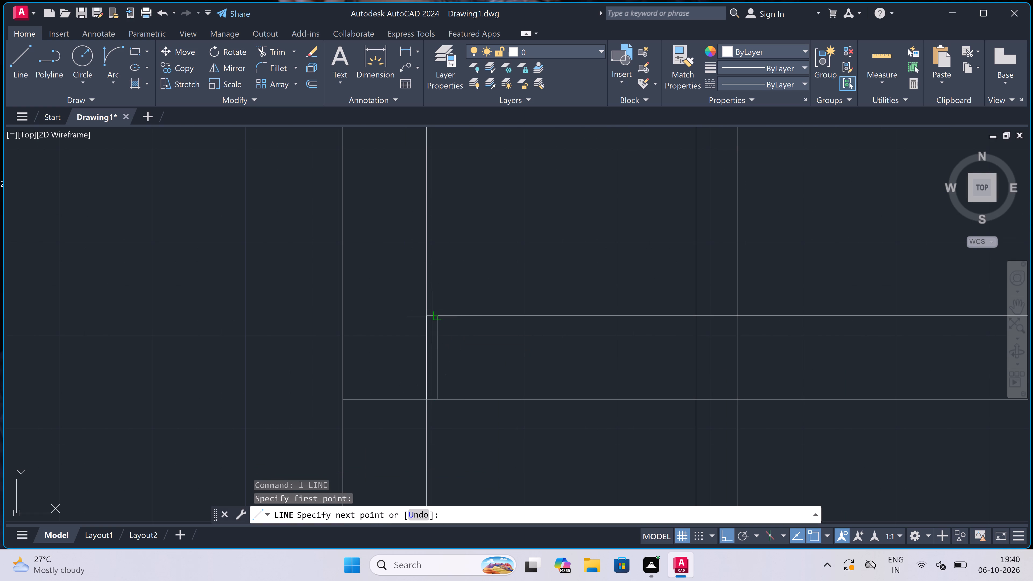
{"action": "left_click", "coordinate": [438, 318]}
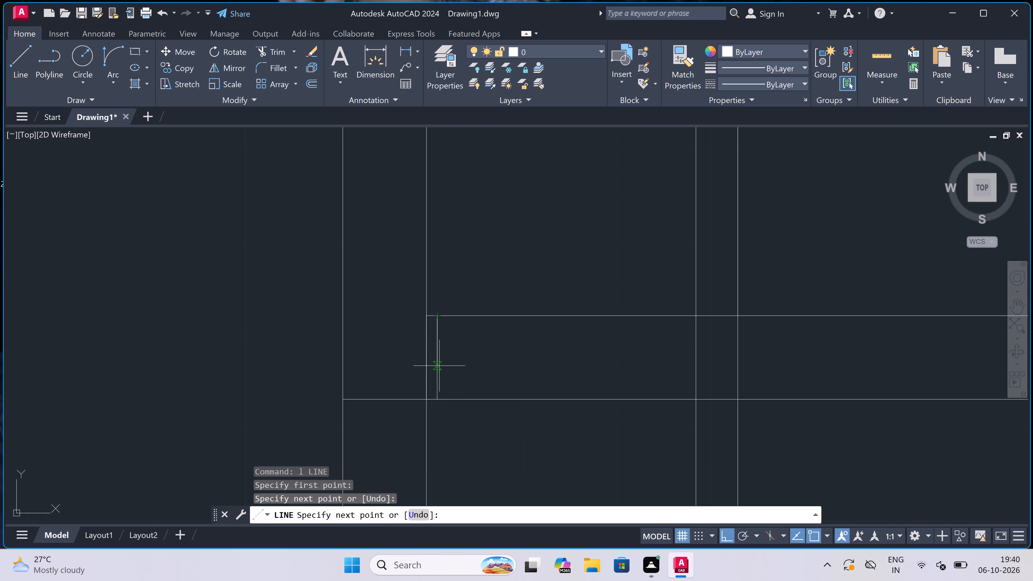
{"action": "left_click", "coordinate": [439, 360]}
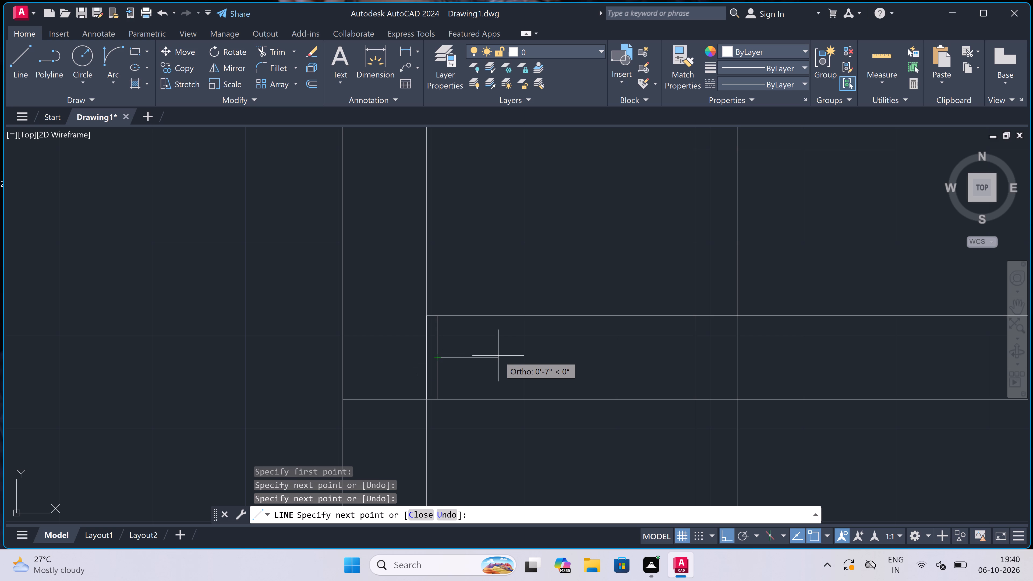
{"action": "type", "text": "2\""}
{"action": "key", "text": "space"}
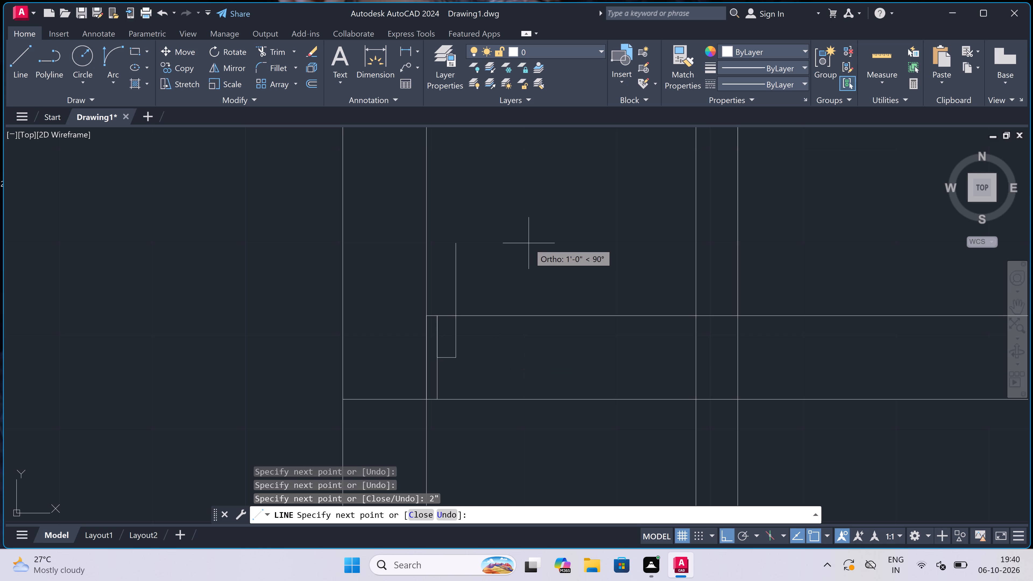
{"action": "type", "text": "3'"}
{"action": "key", "text": "space"}
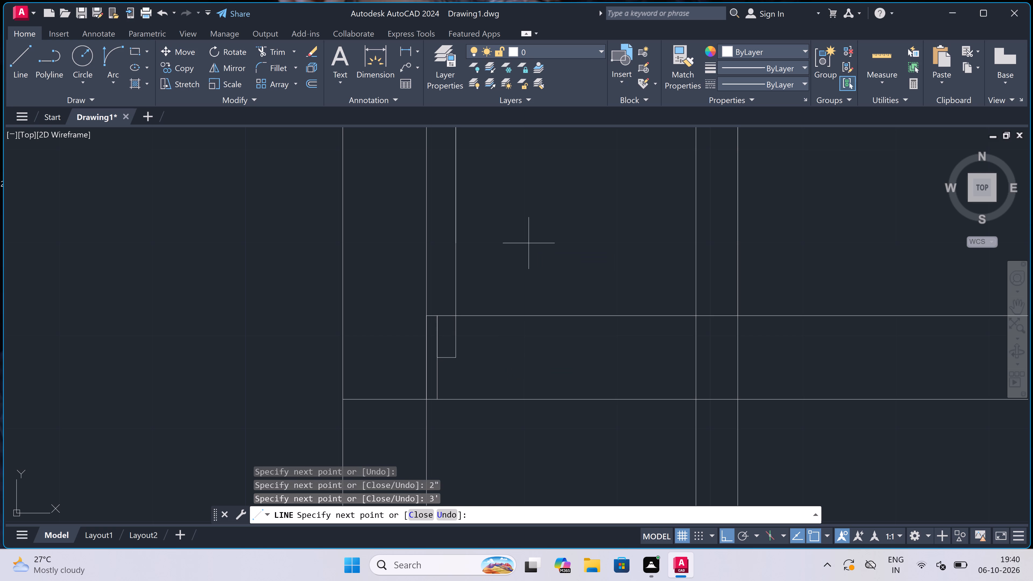
{"action": "scroll", "coordinate": [524, 250], "scroll_direction": "down", "scroll_amount": 4}
{"action": "scroll", "coordinate": [542, 231], "scroll_direction": "up", "scroll_amount": 5}
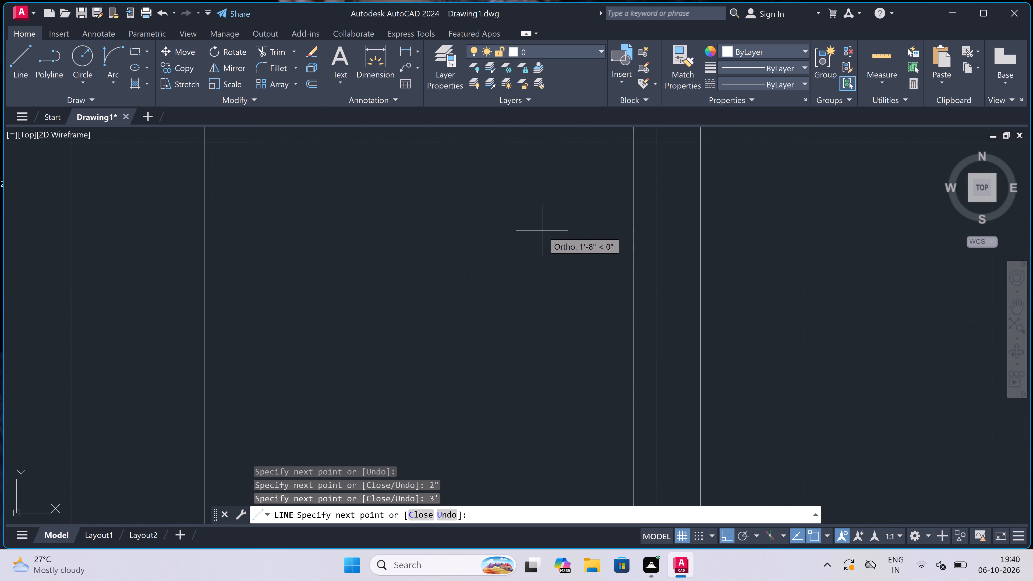
{"action": "scroll", "coordinate": [542, 230], "scroll_direction": "down", "scroll_amount": 2}
{"action": "key", "text": "Escape"}
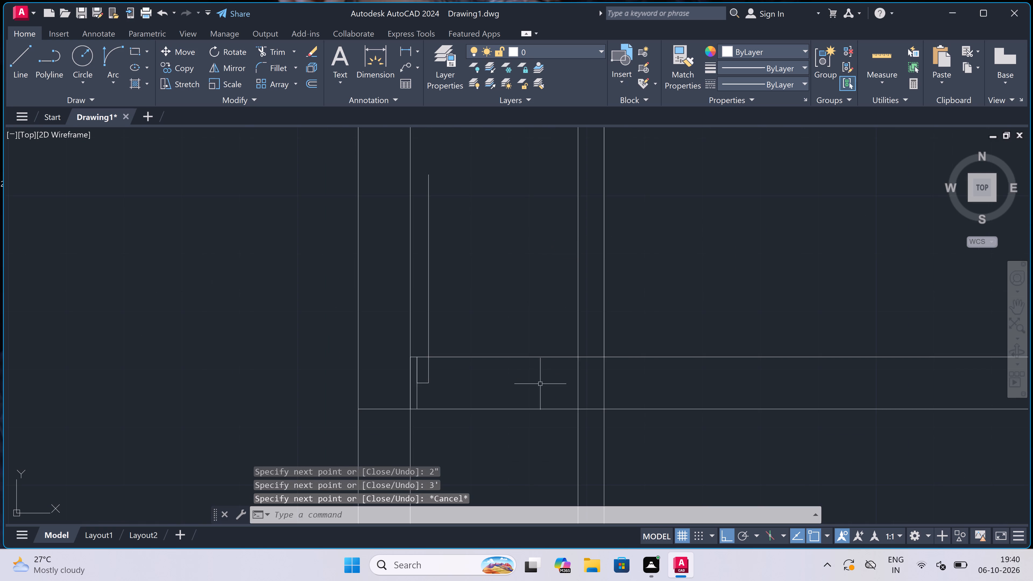
Draw the opposite door jamb across the 9" wall just west of the 4.5" partition, with a 2" westward stop from its midpoint.
{"action": "key", "text": "space"}
{"action": "double_click", "coordinate": [568, 355]}
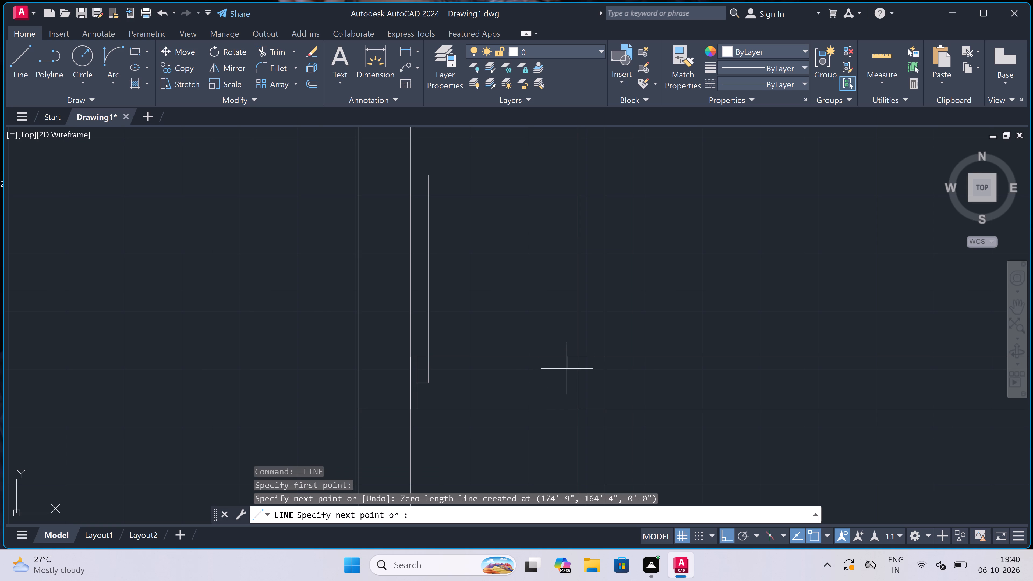
{"action": "left_click_drag", "start_coordinate": [565, 407], "coordinate": [567, 406]}
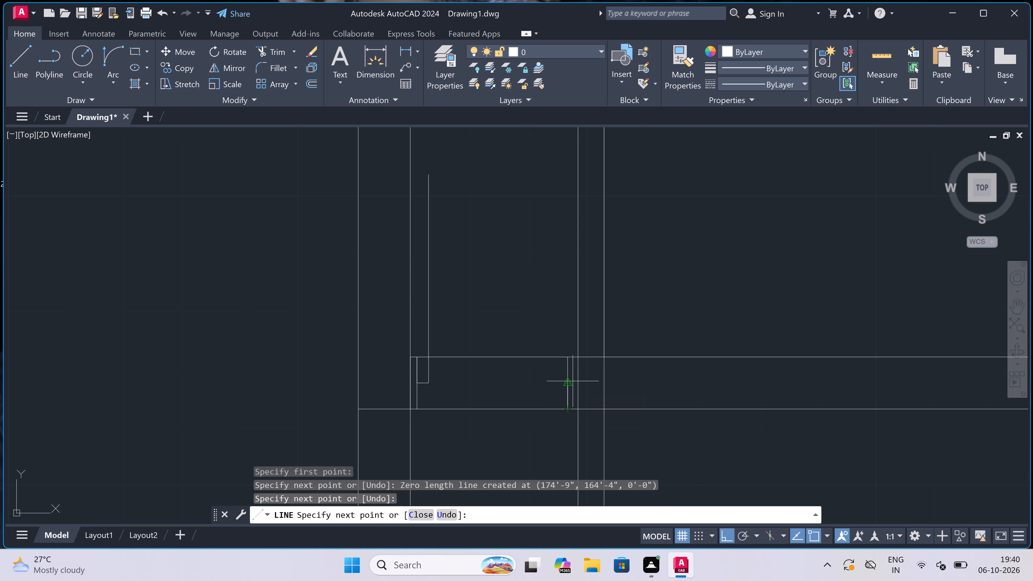
{"action": "left_click", "coordinate": [572, 381]}
{"action": "type", "text": "2\""}
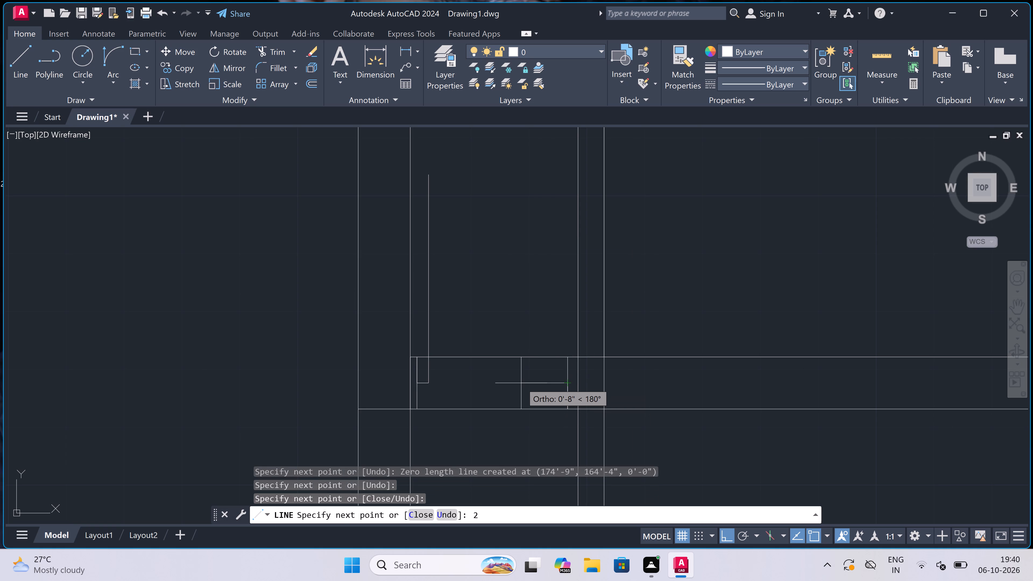
{"action": "key", "text": "space"}
{"action": "key", "text": "Escape"}
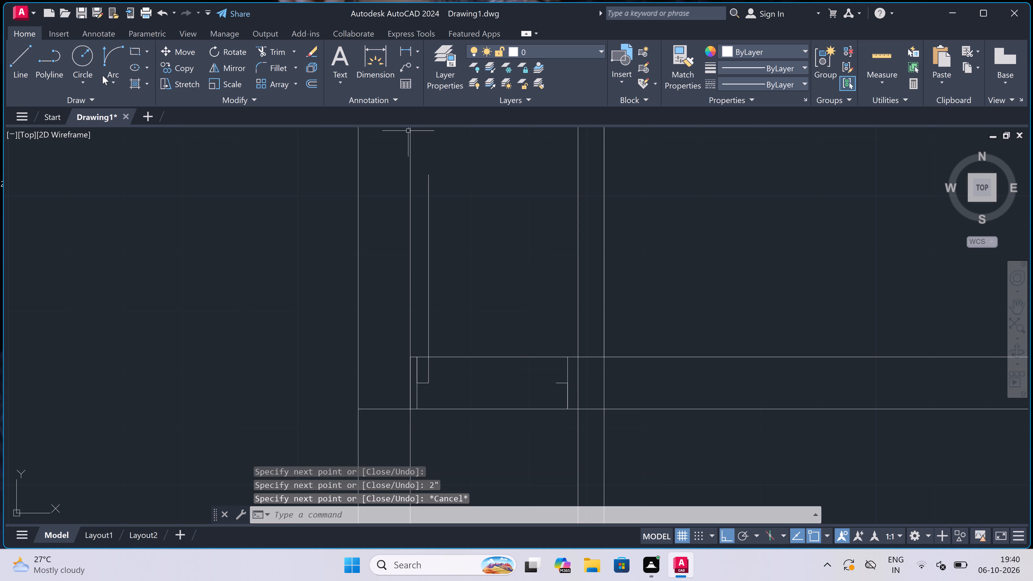
Draw the door swing arc from the top of the 3' leaf to the west end of the opposite jamb's stop.
{"action": "double_click", "coordinate": [110, 54]}
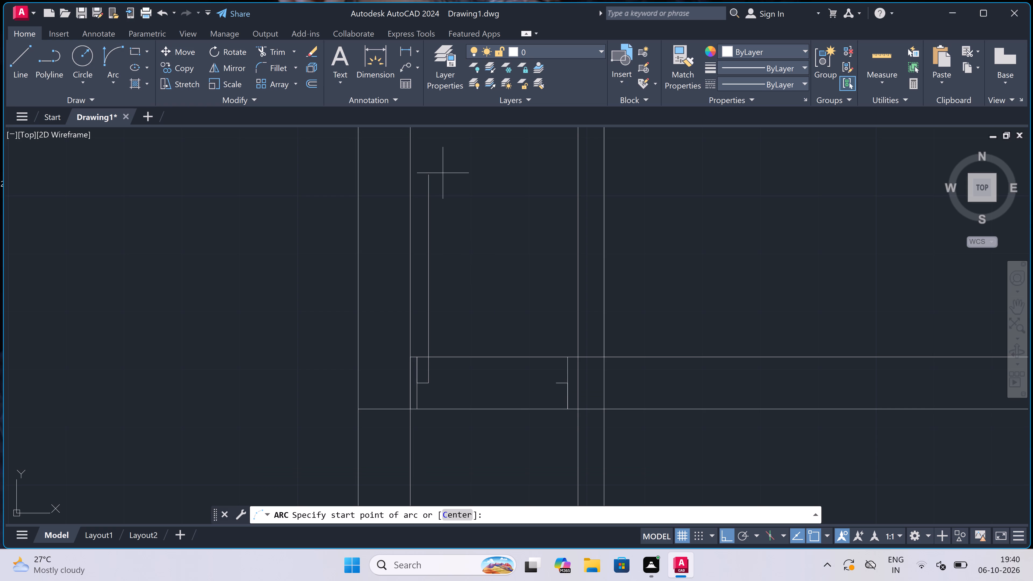
{"action": "left_click", "coordinate": [432, 173]}
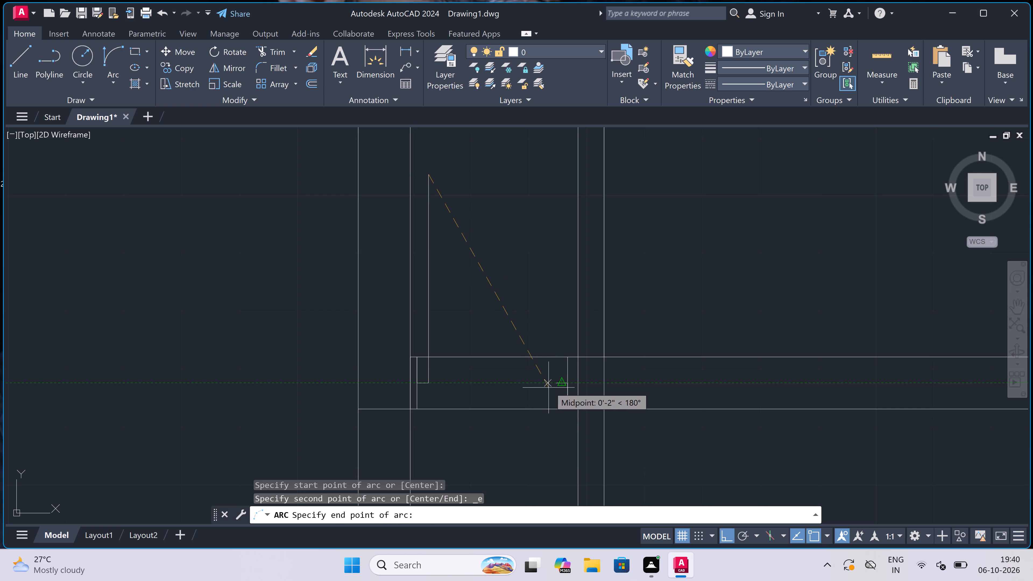
{"action": "double_click", "coordinate": [551, 385]}
{"action": "left_click", "coordinate": [559, 289]}
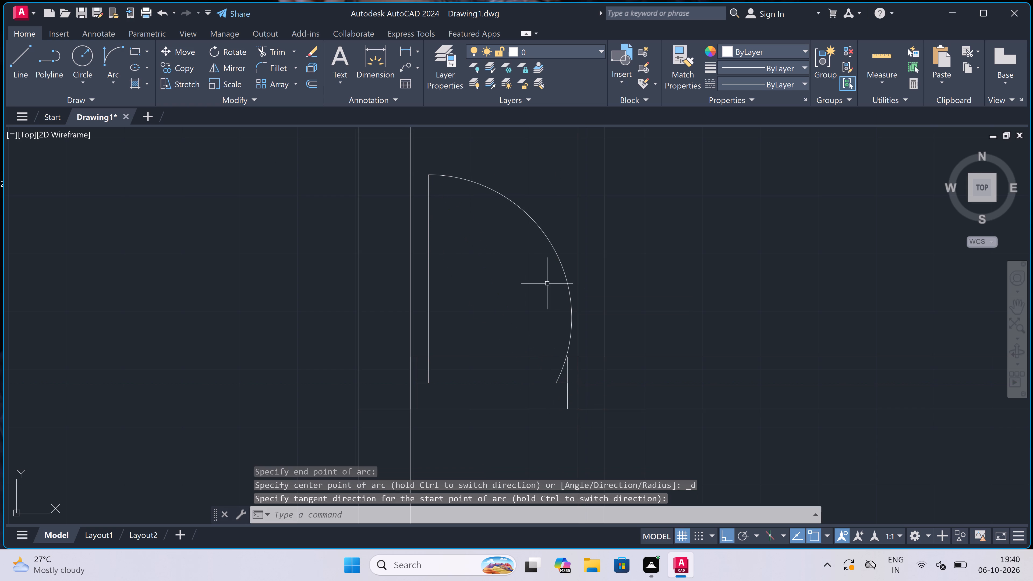
Trim both lines of the horizontal 9" wall between the two door jambs to open the doorway.
{"action": "type", "text": "tr"}
{"action": "key", "text": "space"}
{"action": "left_click", "coordinate": [512, 289]}
{"action": "left_click", "coordinate": [487, 432]}
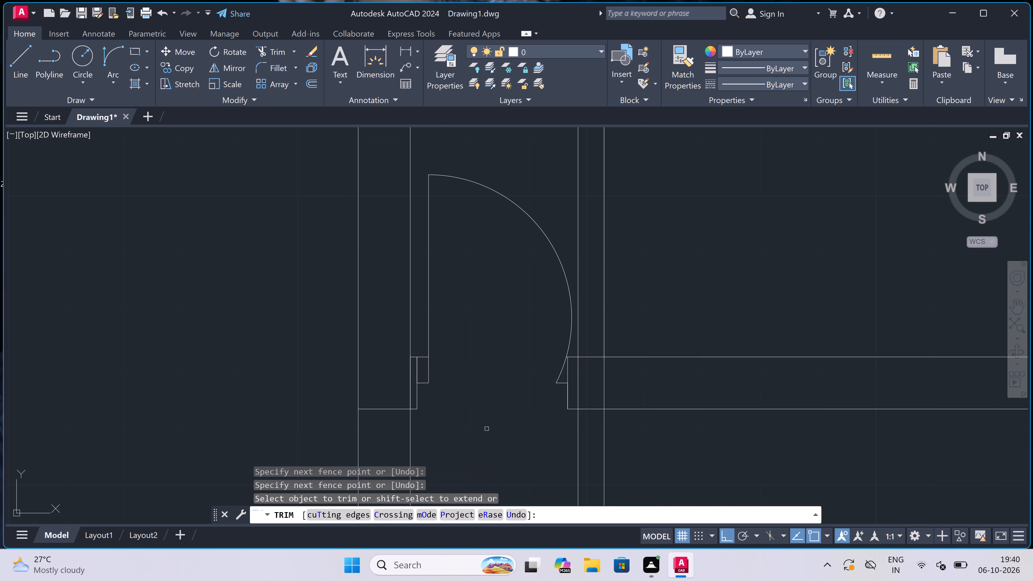
Trim the vertical 4.5" partition's two lines where they cross the horizontal 9" wall.
{"action": "scroll", "coordinate": [485, 388], "scroll_direction": "down", "scroll_amount": 2}
{"action": "scroll", "coordinate": [531, 391], "scroll_direction": "up", "scroll_amount": 4}
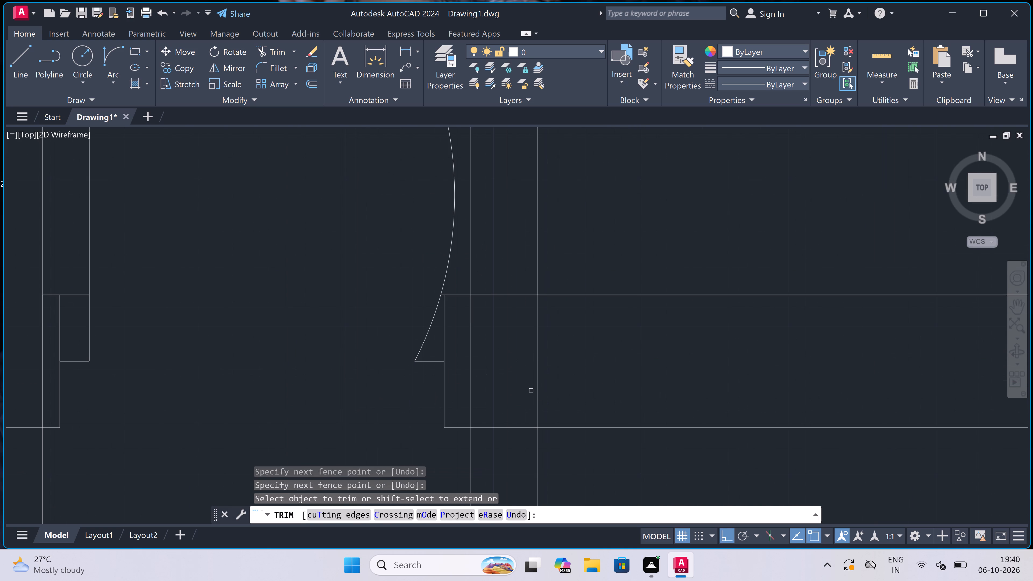
{"action": "left_click", "coordinate": [451, 351]}
{"action": "left_click", "coordinate": [591, 352]}
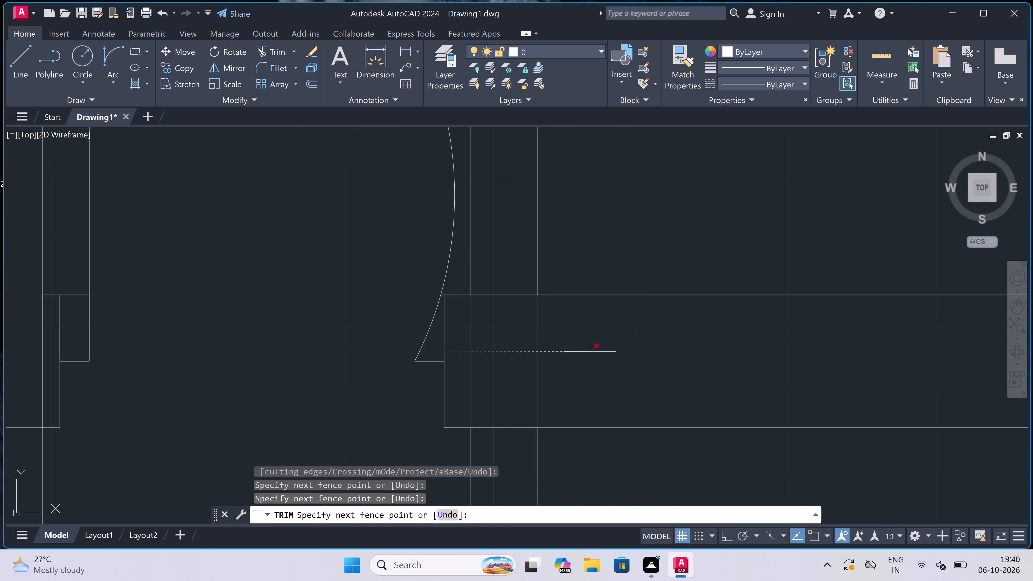
Trim away the vertical wall and partition lines running from the horizontal 9" wall down to the lower partition.
{"action": "scroll", "coordinate": [528, 319], "scroll_direction": "down", "scroll_amount": 1}
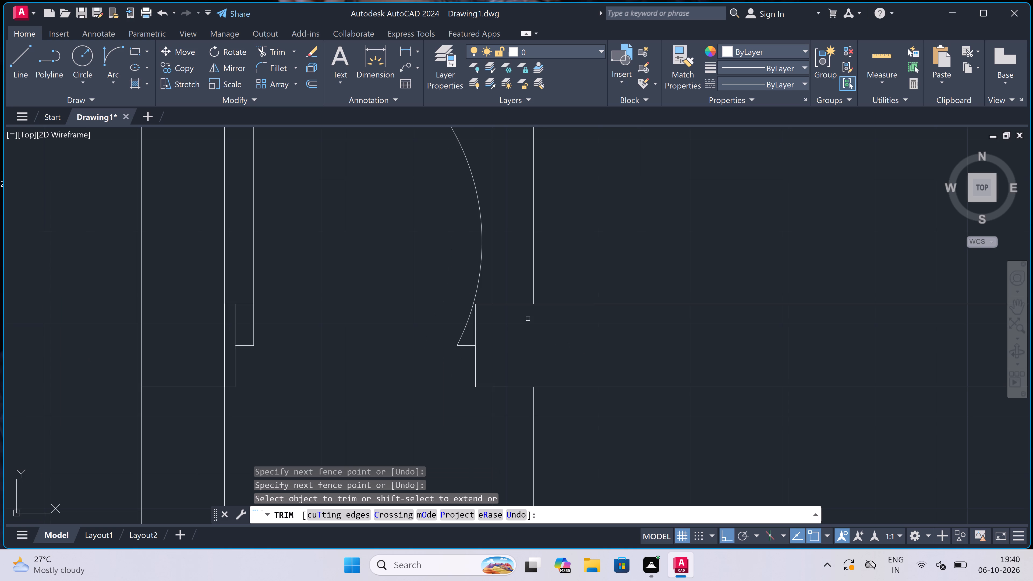
{"action": "scroll", "coordinate": [528, 319], "scroll_direction": "down", "scroll_amount": 3}
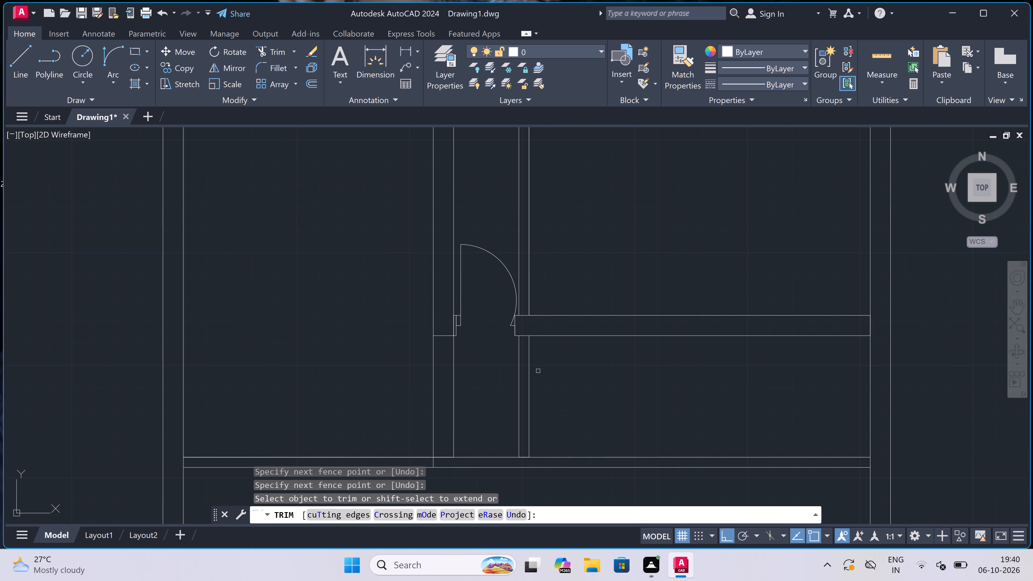
{"action": "left_click", "coordinate": [543, 383]}
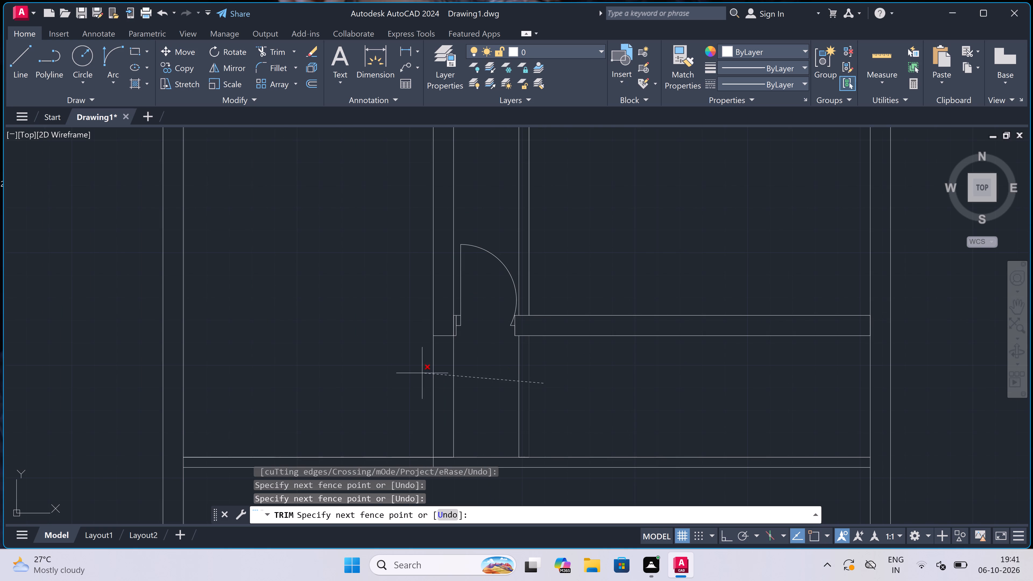
{"action": "left_click", "coordinate": [351, 382]}
{"action": "scroll", "coordinate": [436, 353], "scroll_direction": "down", "scroll_amount": 4}
{"action": "scroll", "coordinate": [433, 376], "scroll_direction": "up", "scroll_amount": 4}
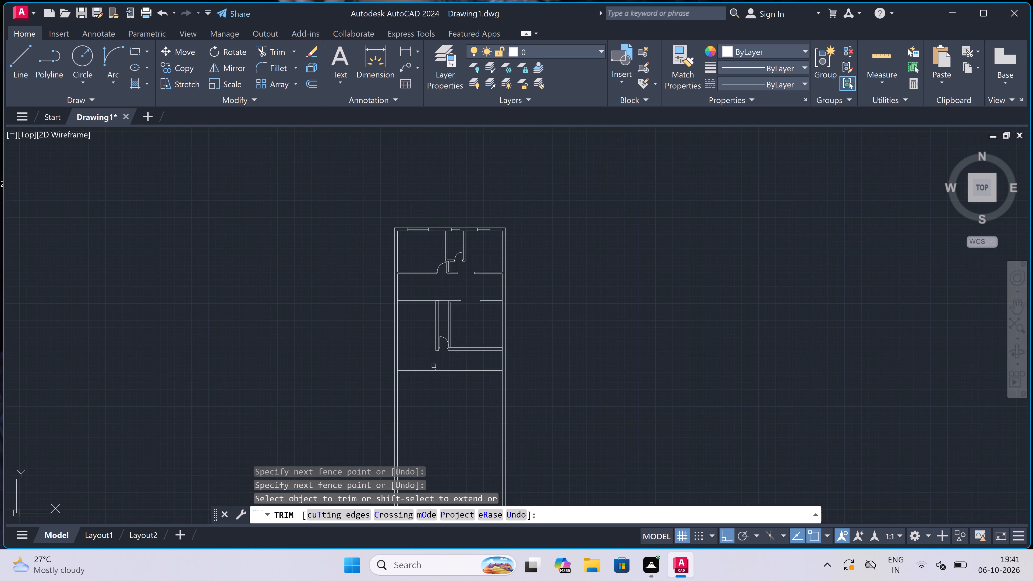
{"action": "scroll", "coordinate": [441, 347], "scroll_direction": "up", "scroll_amount": 4}
{"action": "scroll", "coordinate": [440, 343], "scroll_direction": "down", "scroll_amount": 3}
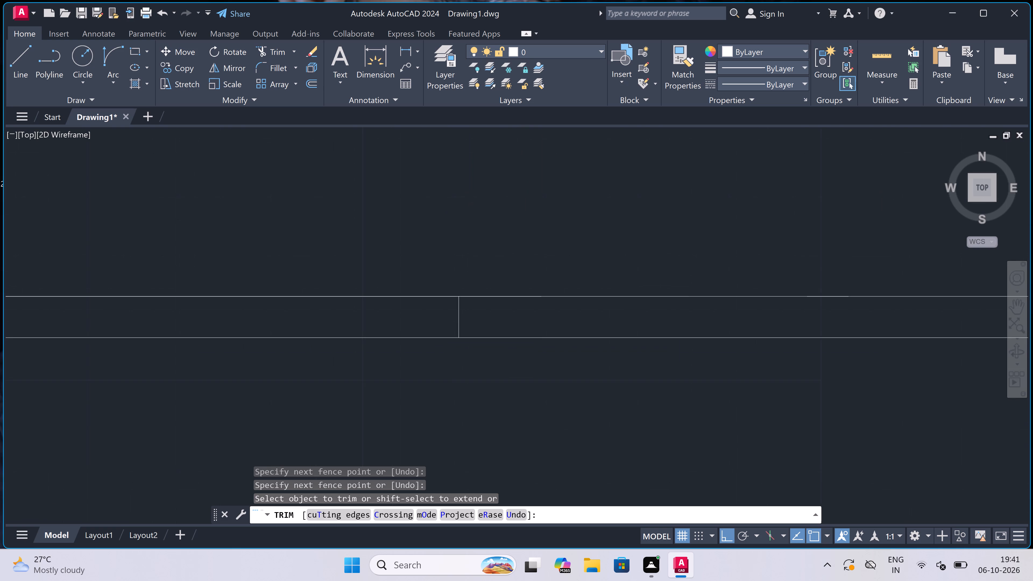
{"action": "scroll", "coordinate": [444, 311], "scroll_direction": "down", "scroll_amount": 3}
{"action": "scroll", "coordinate": [448, 274], "scroll_direction": "up", "scroll_amount": 3}
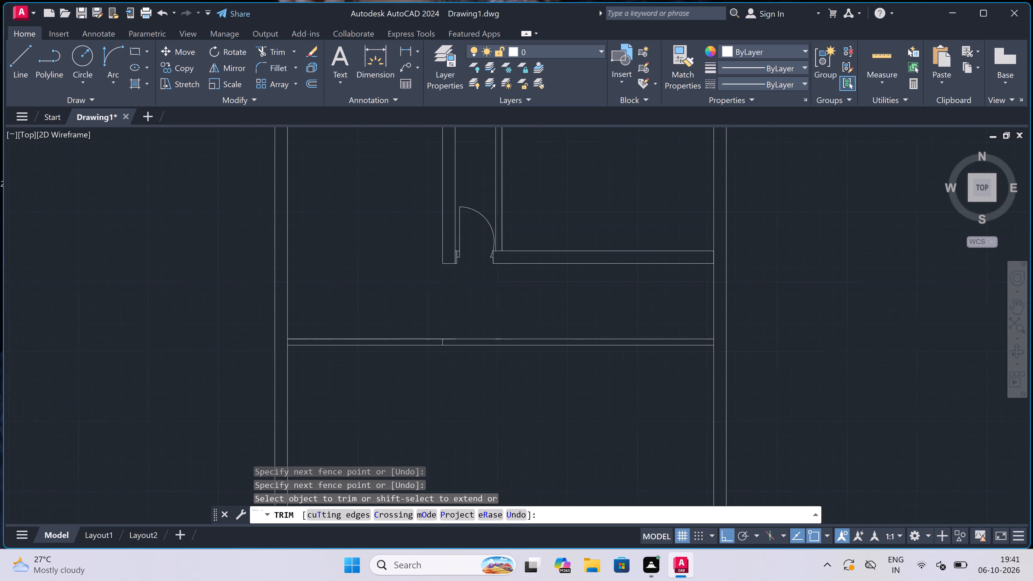
{"action": "key", "text": "Escape"}
Draw a 9" wide wall stub about 1' north from the lower partition's upper line, in line with the vertical 9" wall above.
{"action": "key", "text": "l"}
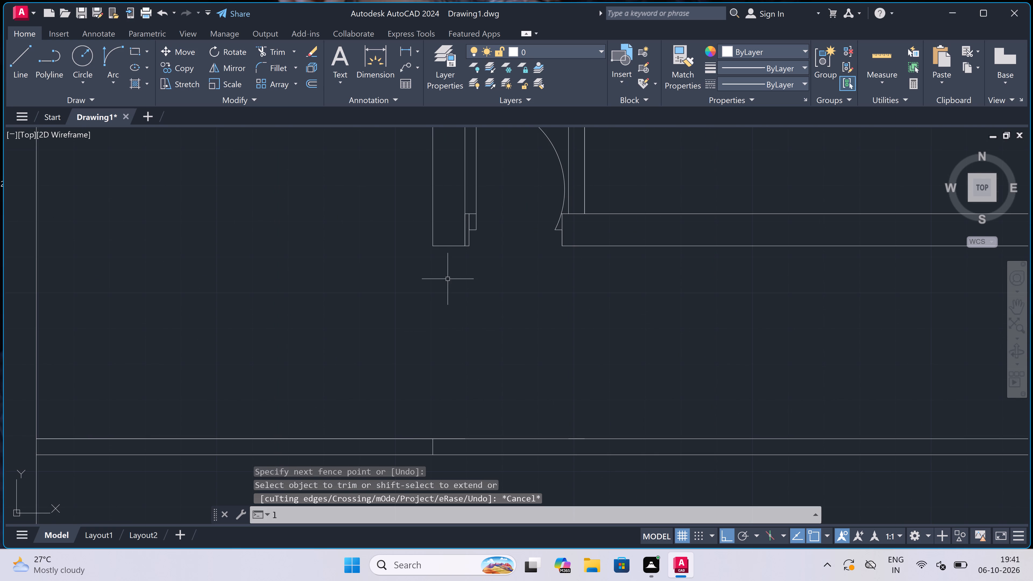
{"action": "key", "text": "space"}
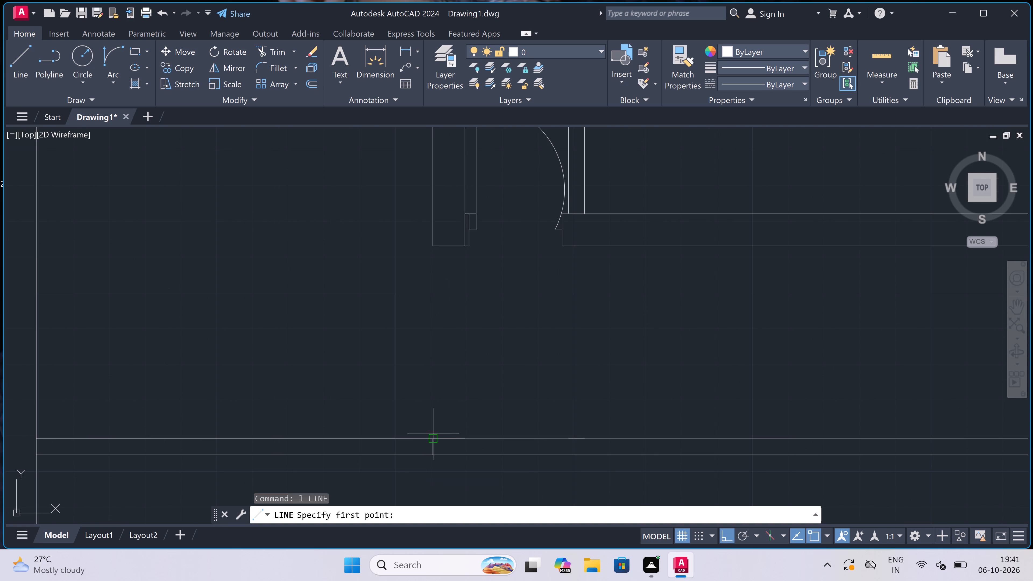
{"action": "left_click", "coordinate": [433, 440]}
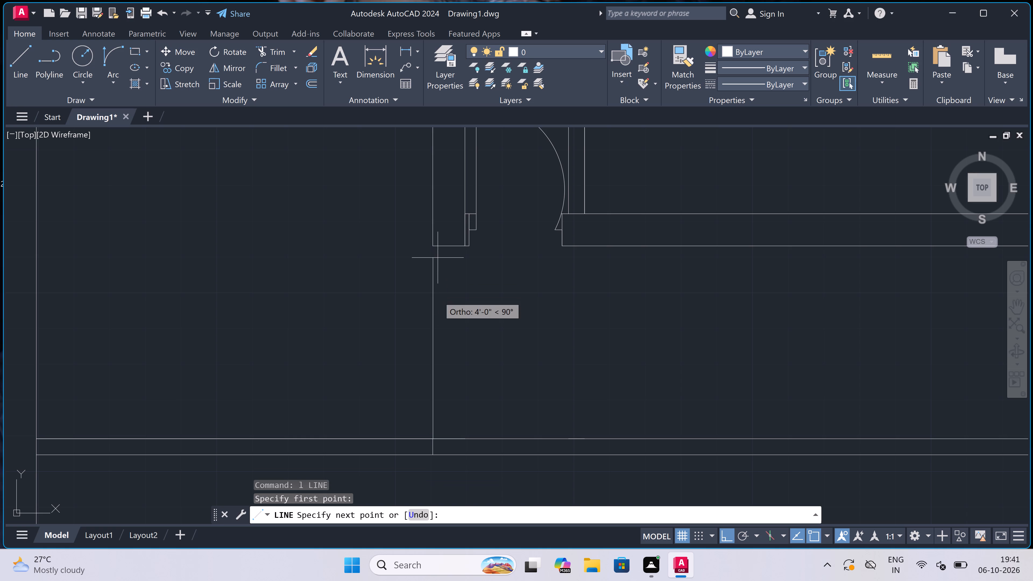
{"action": "left_click", "coordinate": [431, 398]}
{"action": "type", "text": "9\""}
{"action": "key", "text": "space"}
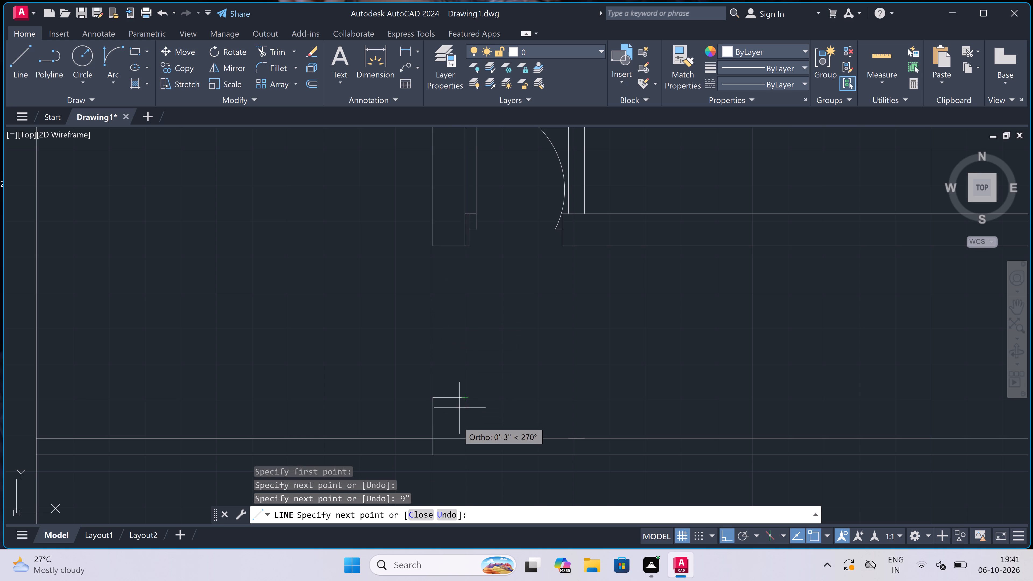
{"action": "left_click", "coordinate": [465, 438]}
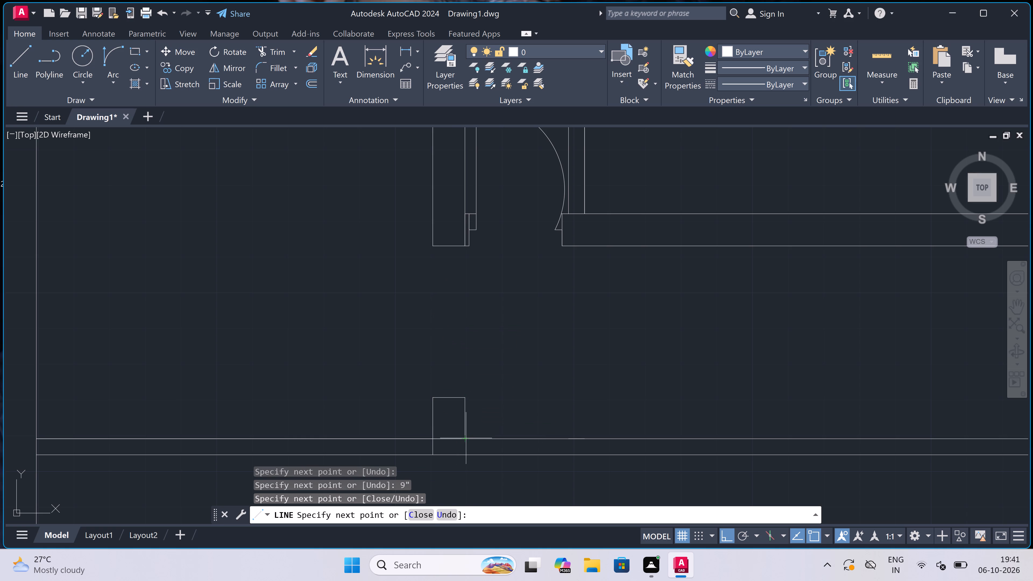
{"action": "key", "text": "Escape"}
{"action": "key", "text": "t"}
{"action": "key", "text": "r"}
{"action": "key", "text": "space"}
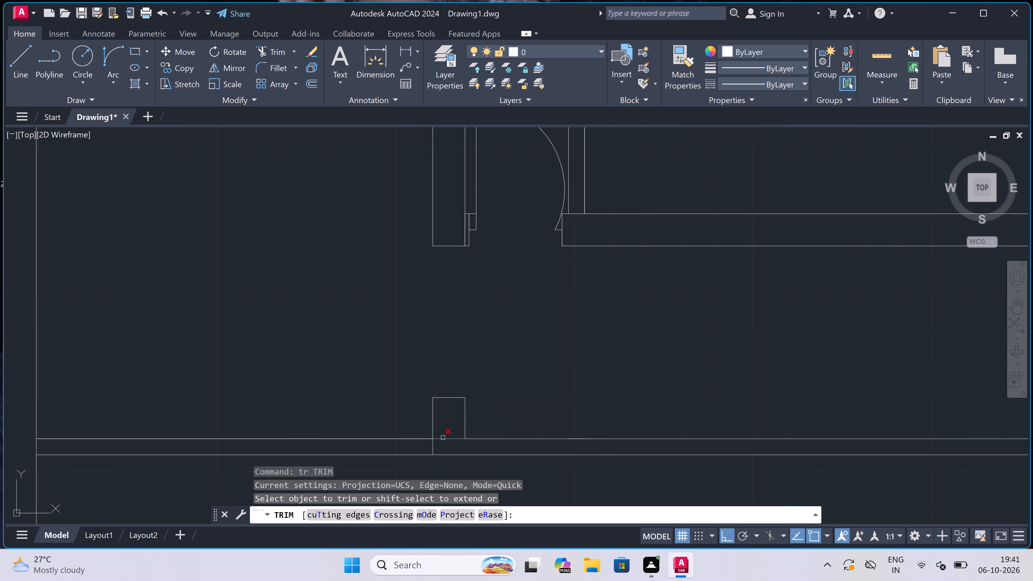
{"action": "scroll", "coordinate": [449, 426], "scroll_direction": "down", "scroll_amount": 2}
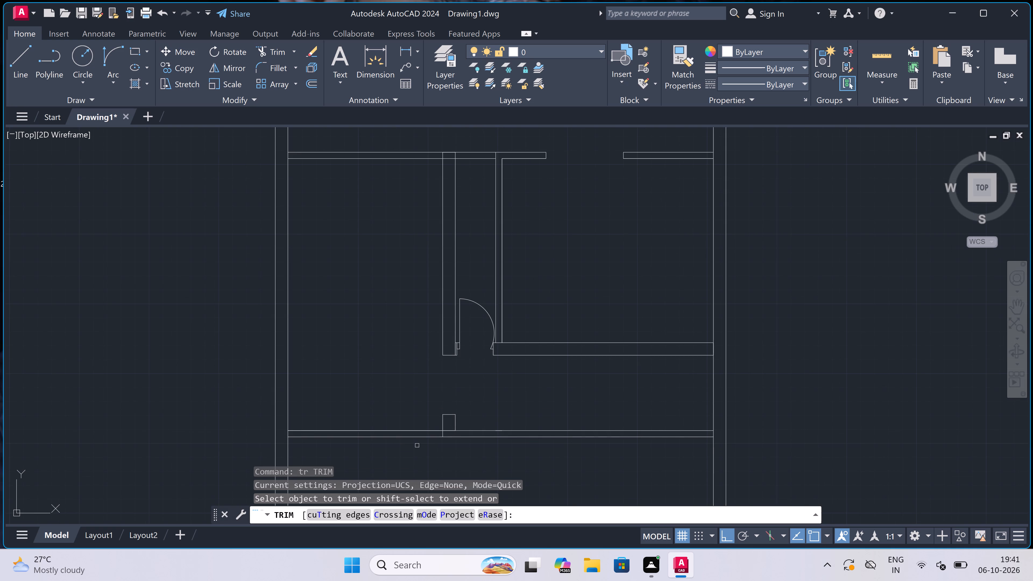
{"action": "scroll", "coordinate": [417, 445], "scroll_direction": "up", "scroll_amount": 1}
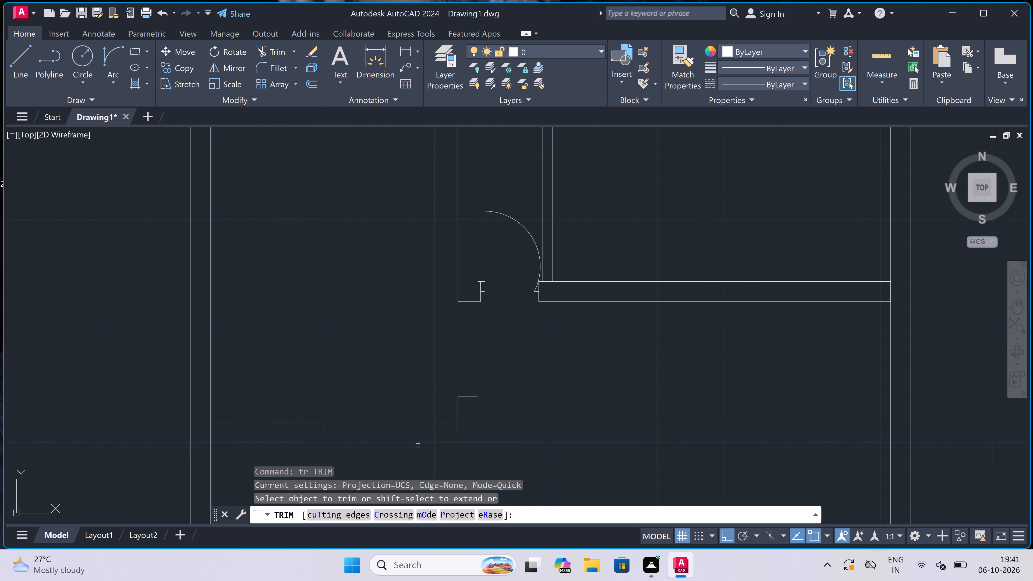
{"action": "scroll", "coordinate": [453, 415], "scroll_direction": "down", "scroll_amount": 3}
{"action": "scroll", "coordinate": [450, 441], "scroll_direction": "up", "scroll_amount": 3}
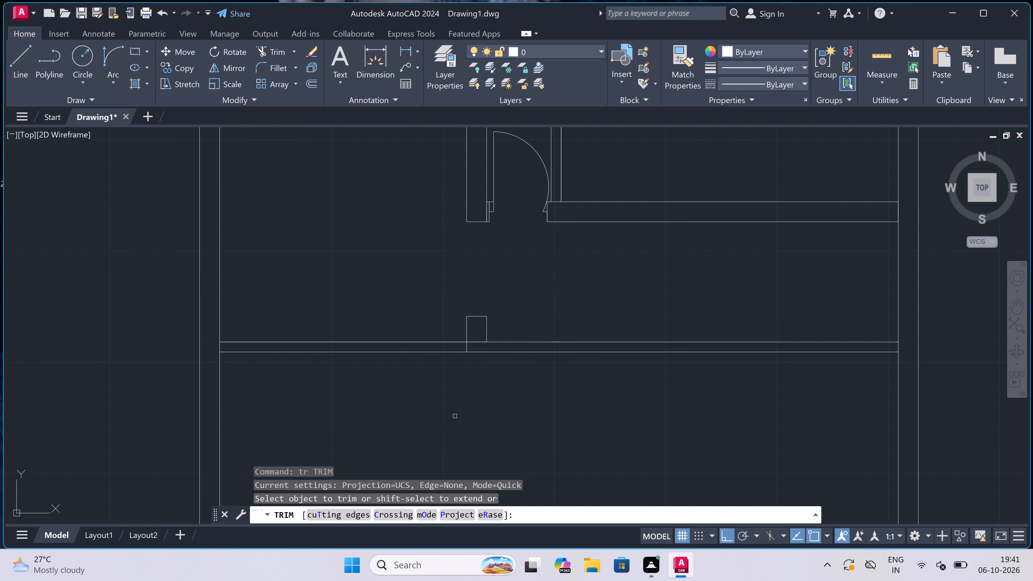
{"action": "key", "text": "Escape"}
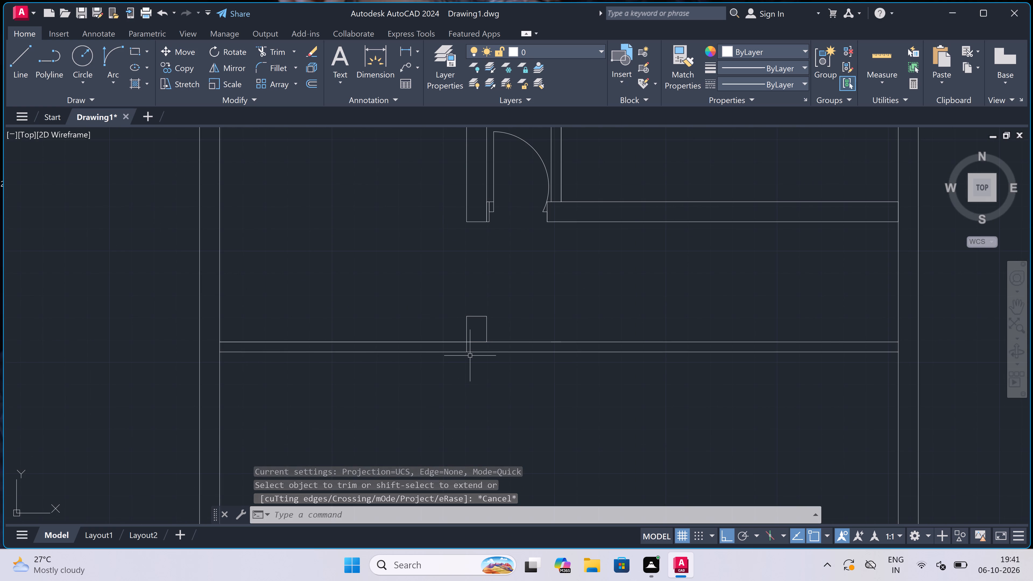
Erase the lower line of the lower horizontal partition beneath the wall stub.
{"action": "double_click", "coordinate": [470, 354]}
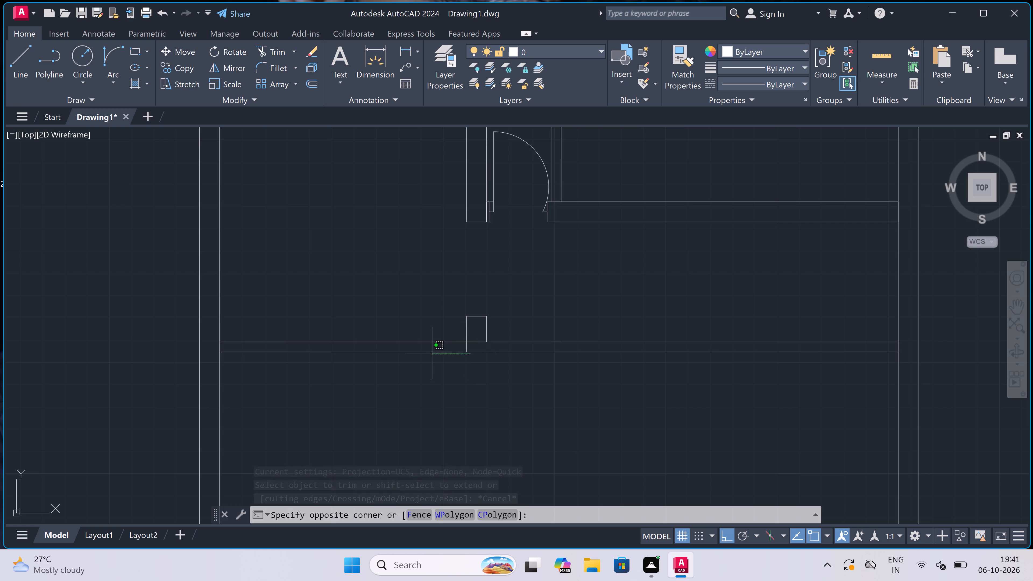
{"action": "left_click", "coordinate": [426, 356]}
{"action": "left_click", "coordinate": [423, 348]}
{"action": "left_click", "coordinate": [397, 375]}
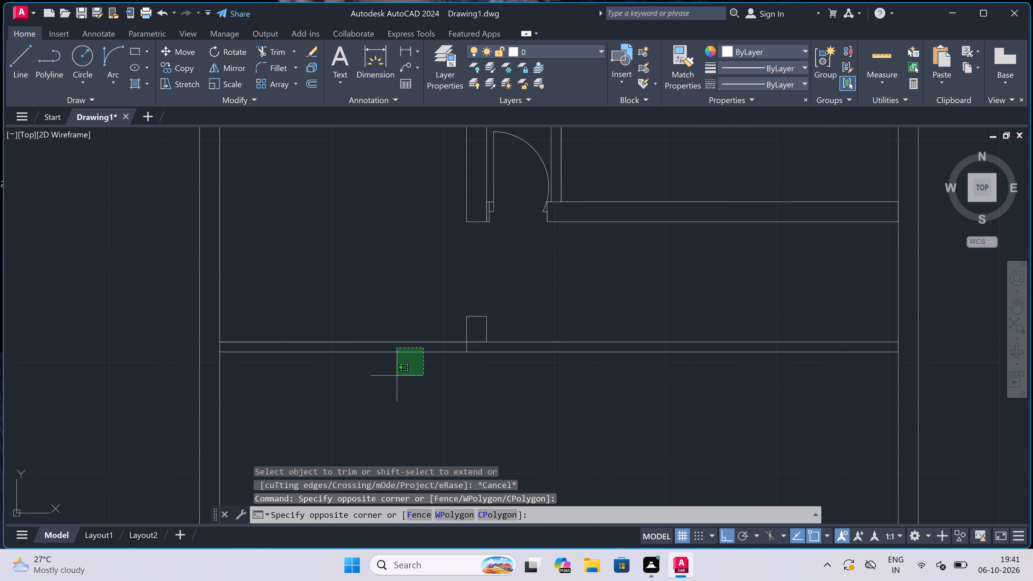
{"action": "key", "text": "Delete"}
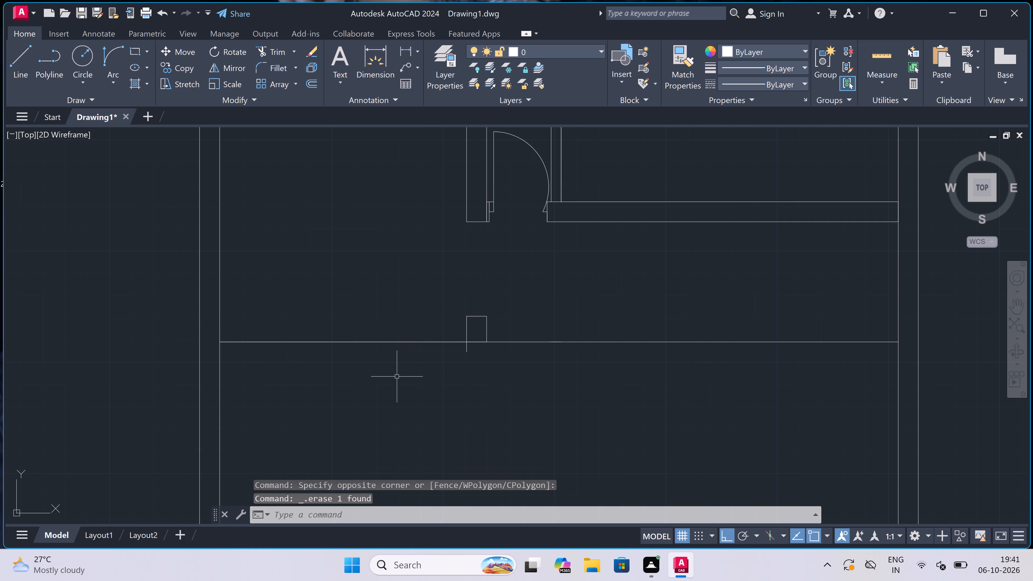
Offset both segments of the lower partition's upper line 9" south to make it a 9" wall.
{"action": "type", "text": "o"}
{"action": "key", "text": "space"}
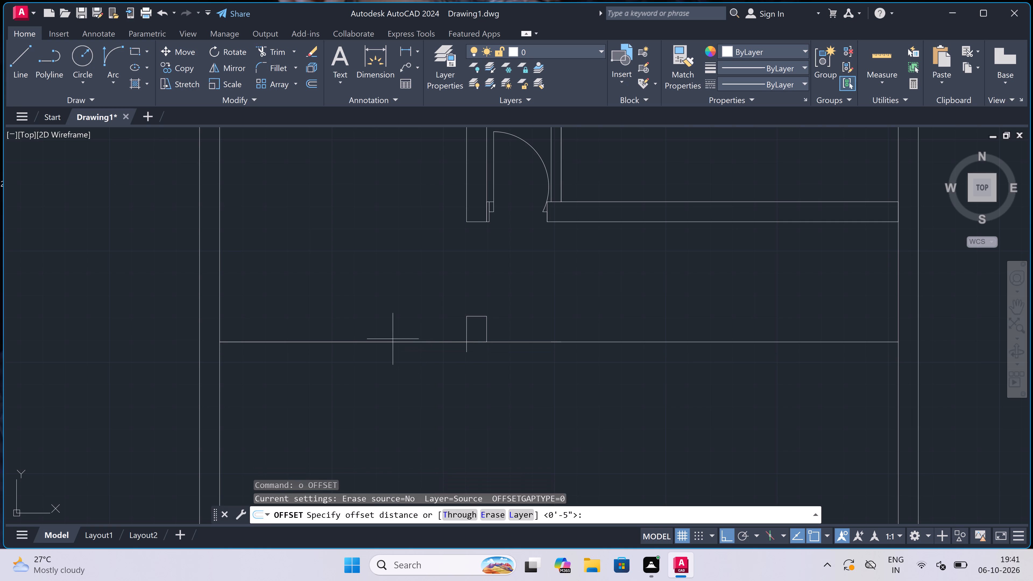
{"action": "double_click", "coordinate": [392, 342]}
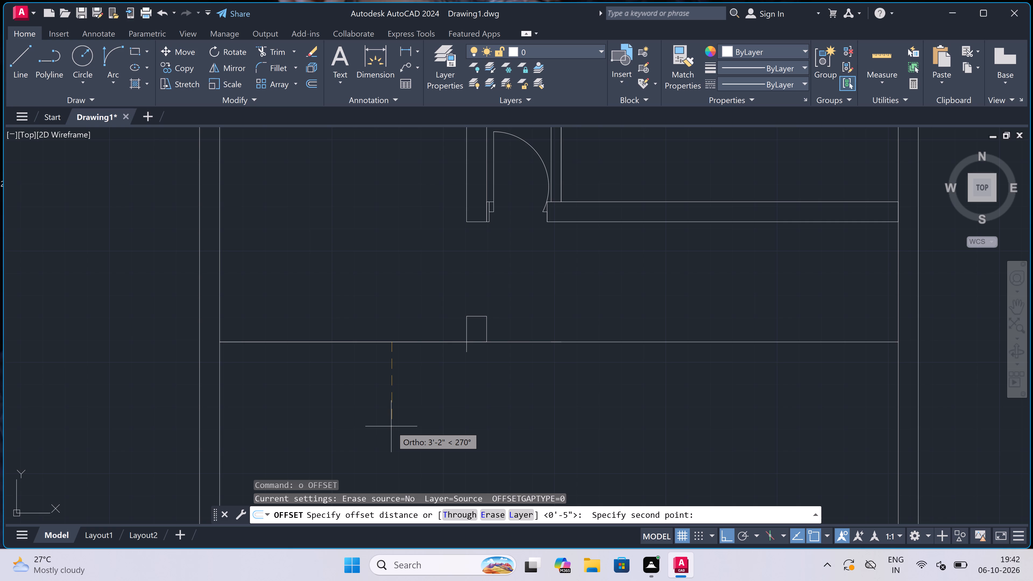
{"action": "scroll", "coordinate": [391, 426], "scroll_direction": "down", "scroll_amount": 2}
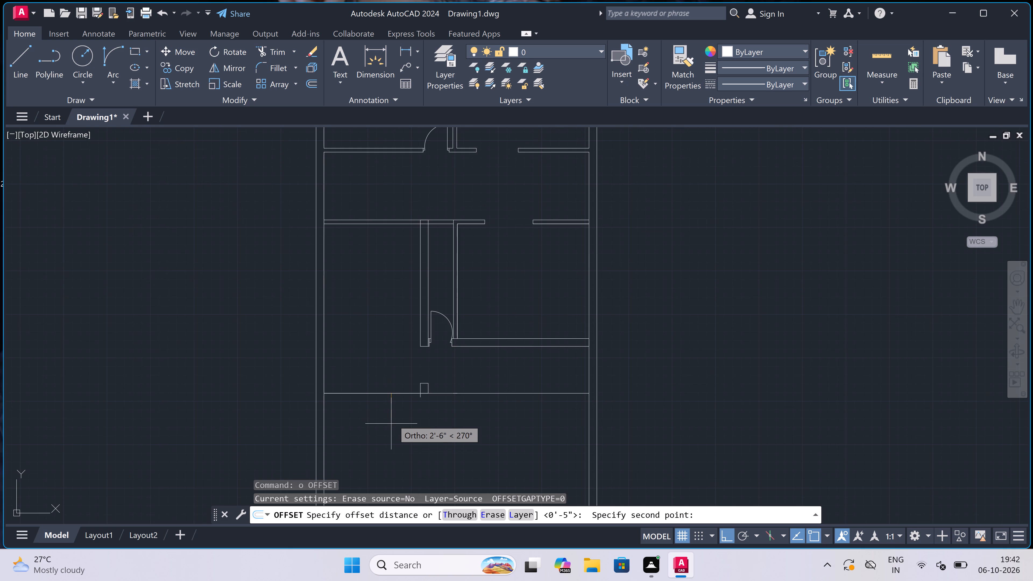
{"action": "key", "text": "9"}
{"action": "type", "text": "\""}
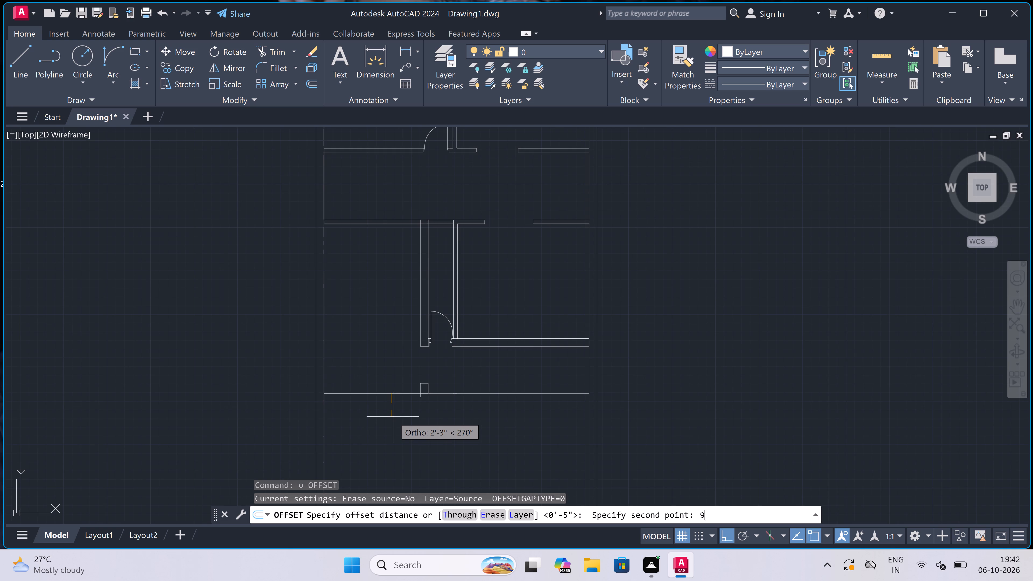
{"action": "key", "text": "space"}
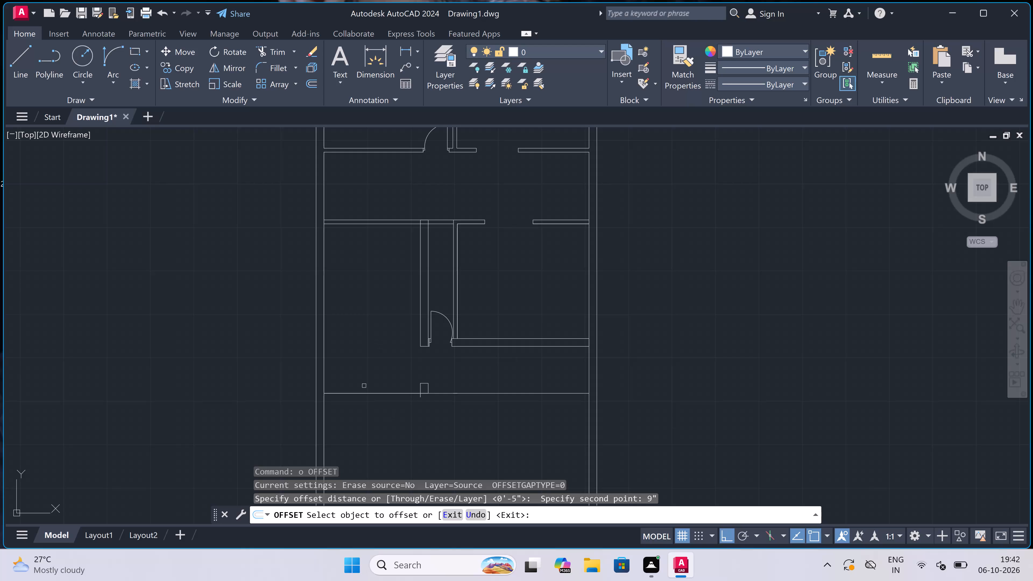
{"action": "scroll", "coordinate": [361, 392], "scroll_direction": "down", "scroll_amount": 3}
{"action": "scroll", "coordinate": [358, 404], "scroll_direction": "up", "scroll_amount": 5}
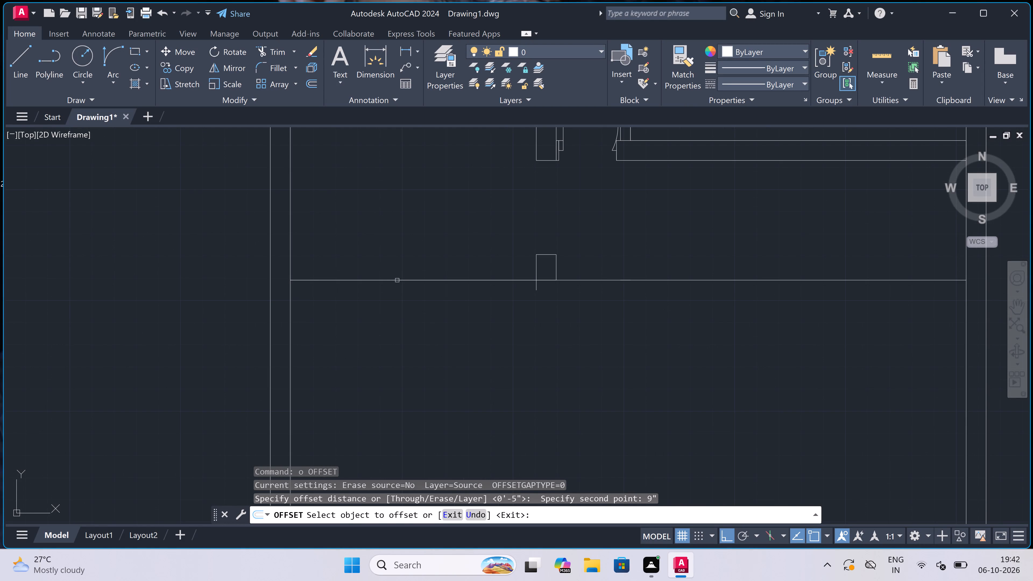
{"action": "left_click", "coordinate": [397, 280]}
{"action": "left_click", "coordinate": [385, 343]}
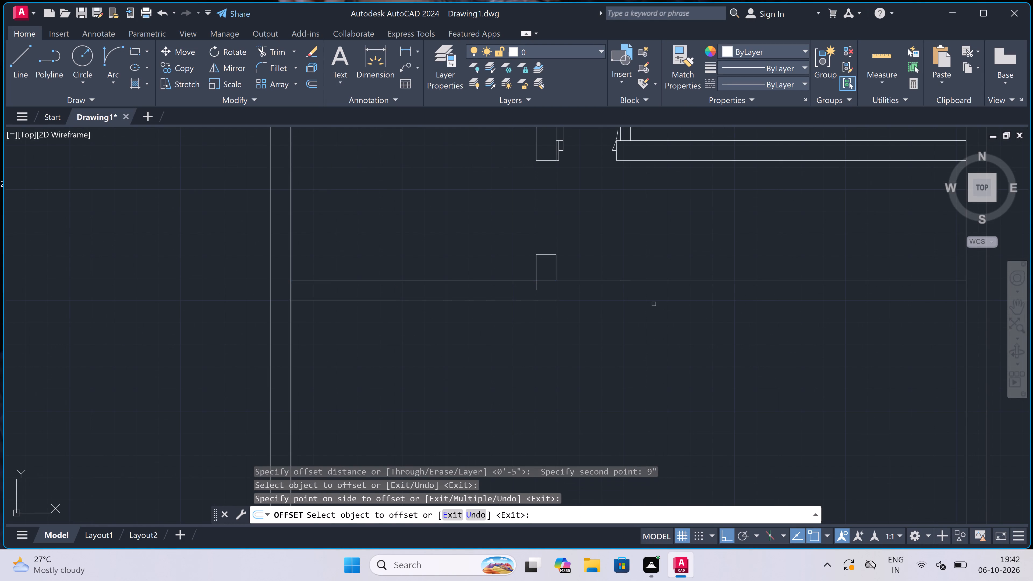
{"action": "double_click", "coordinate": [655, 279]}
{"action": "left_click", "coordinate": [653, 334]}
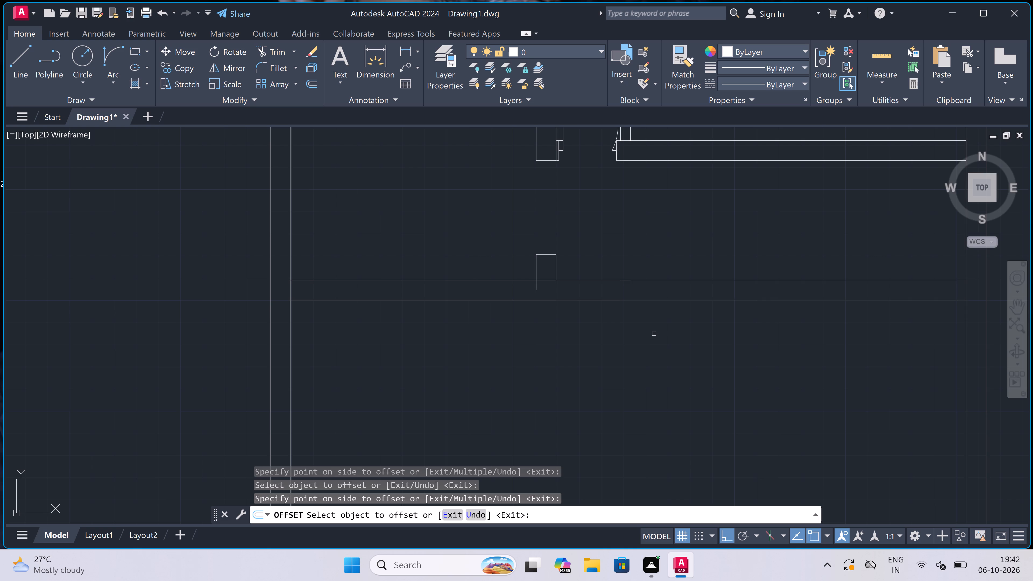
{"action": "key", "text": "Escape"}
Draw a vertical jamb line across the lower 9" wall just west of the stub.
{"action": "scroll", "coordinate": [536, 303], "scroll_direction": "down", "scroll_amount": 3}
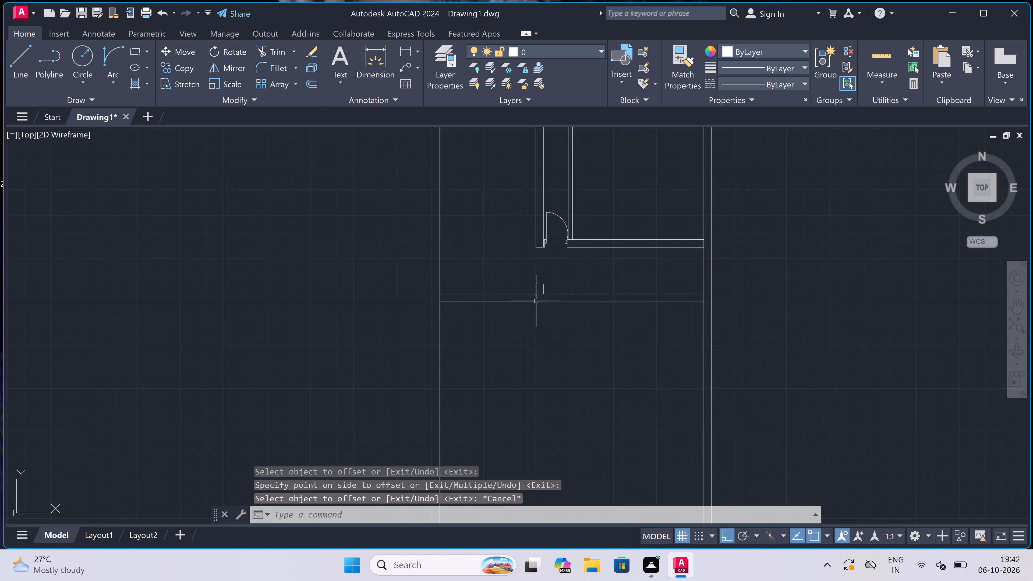
{"action": "scroll", "coordinate": [542, 291], "scroll_direction": "up", "scroll_amount": 4}
{"action": "key", "text": "l"}
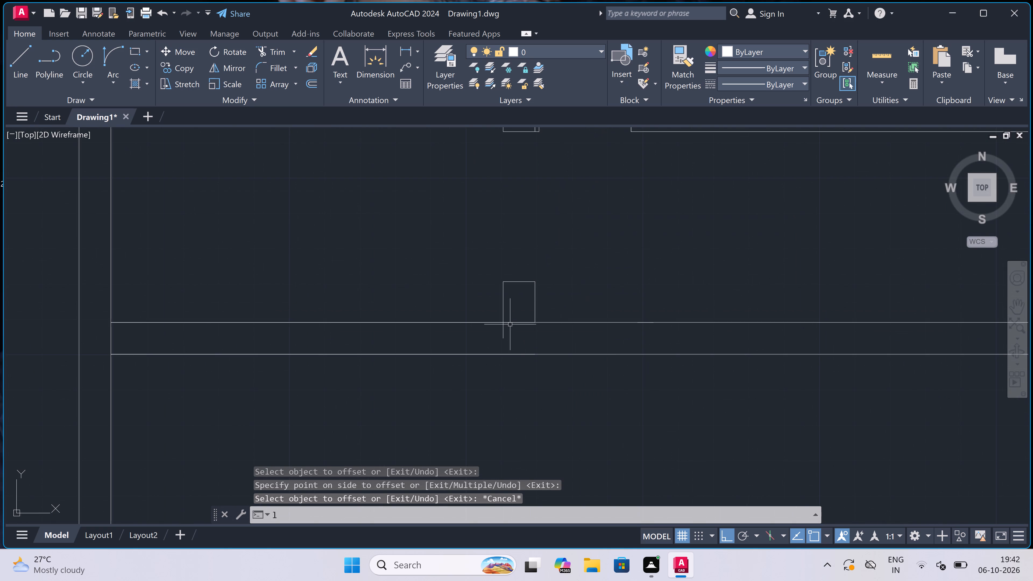
{"action": "key", "text": "space"}
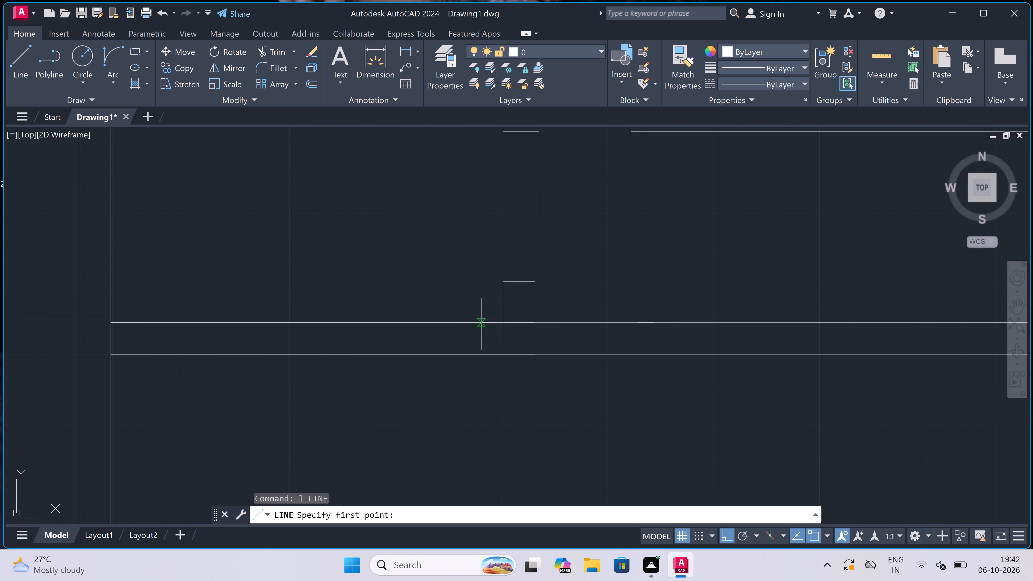
{"action": "left_click", "coordinate": [466, 324]}
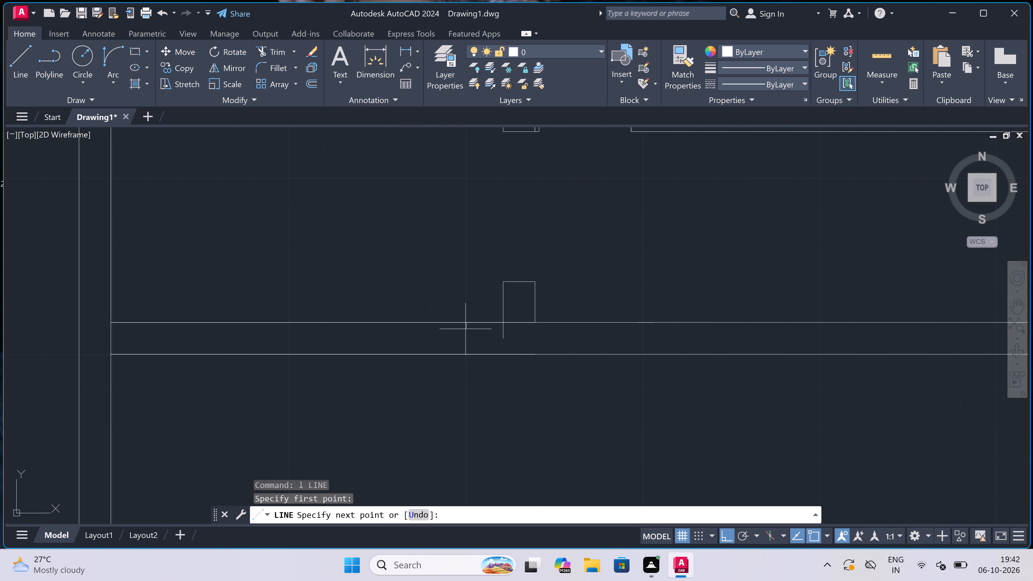
{"action": "left_click", "coordinate": [465, 352]}
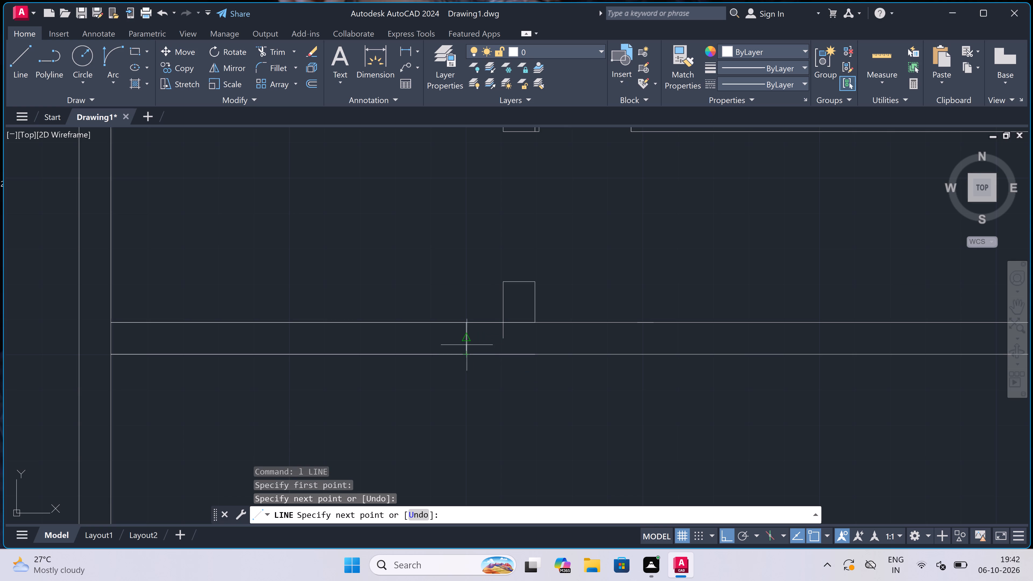
{"action": "key", "text": "Escape"}
Trim the stub's west line below the wall's upper line and the upper wall line between the stub's two sides.
{"action": "type", "text": "tr"}
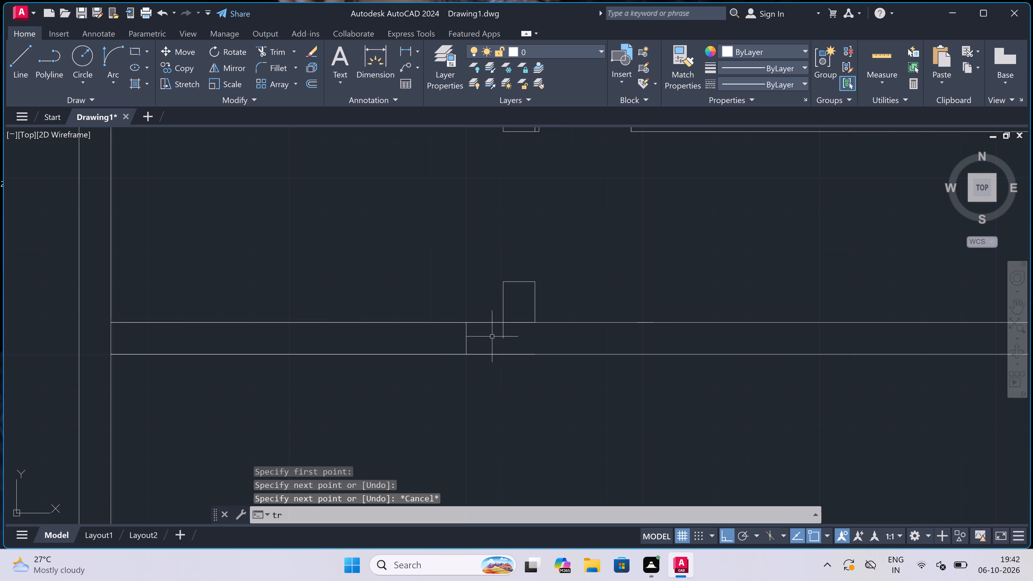
{"action": "key", "text": "space"}
{"action": "scroll", "coordinate": [496, 333], "scroll_direction": "up", "scroll_amount": 2}
{"action": "left_click", "coordinate": [496, 328]}
{"action": "double_click", "coordinate": [574, 323]}
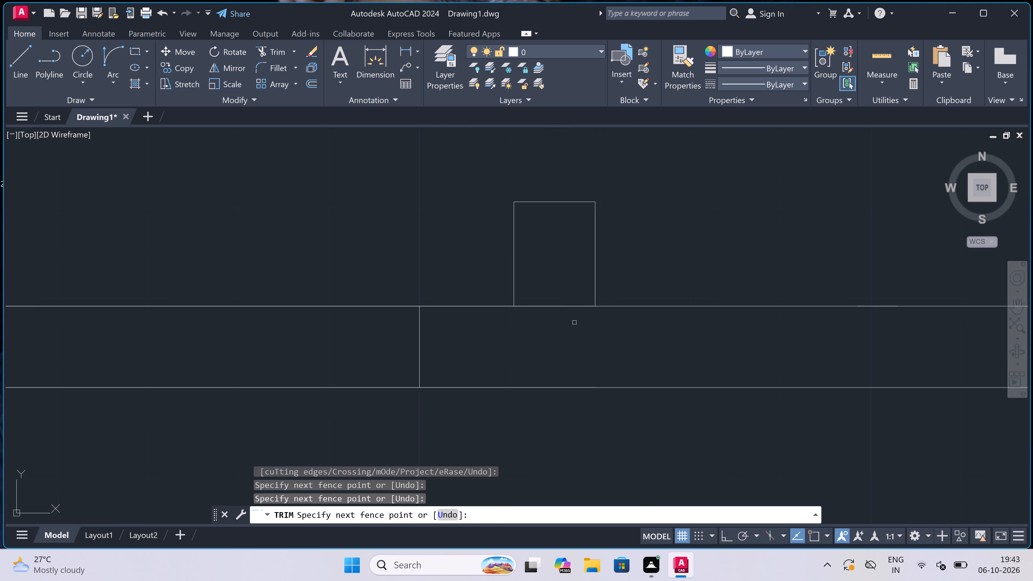
{"action": "left_click", "coordinate": [556, 331]}
{"action": "left_click", "coordinate": [565, 278]}
{"action": "left_click", "coordinate": [555, 356]}
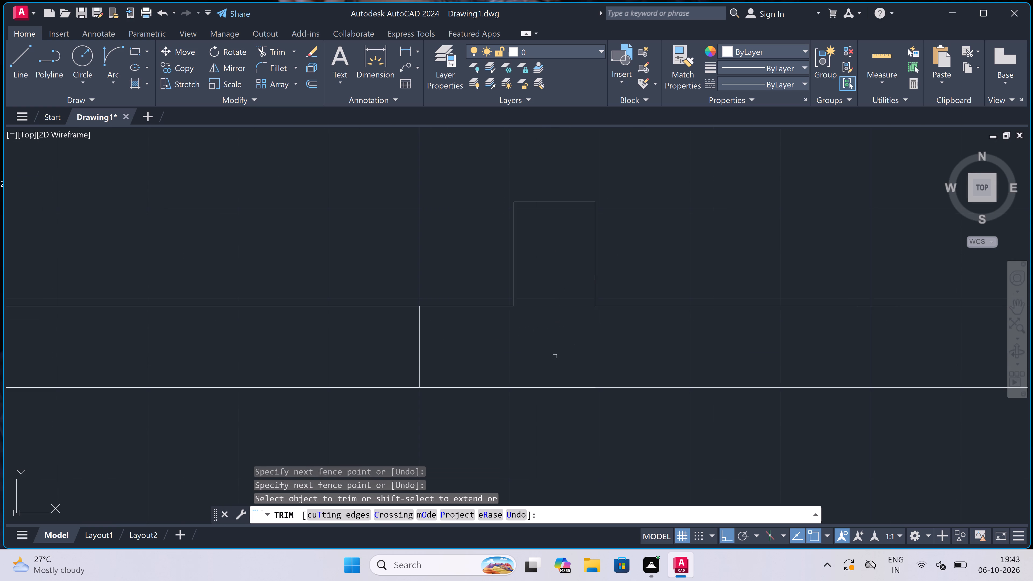
{"action": "key", "text": "Escape"}
Extend the stub's east line down to the lower line of the 9" wall.
{"action": "key", "text": "e"}
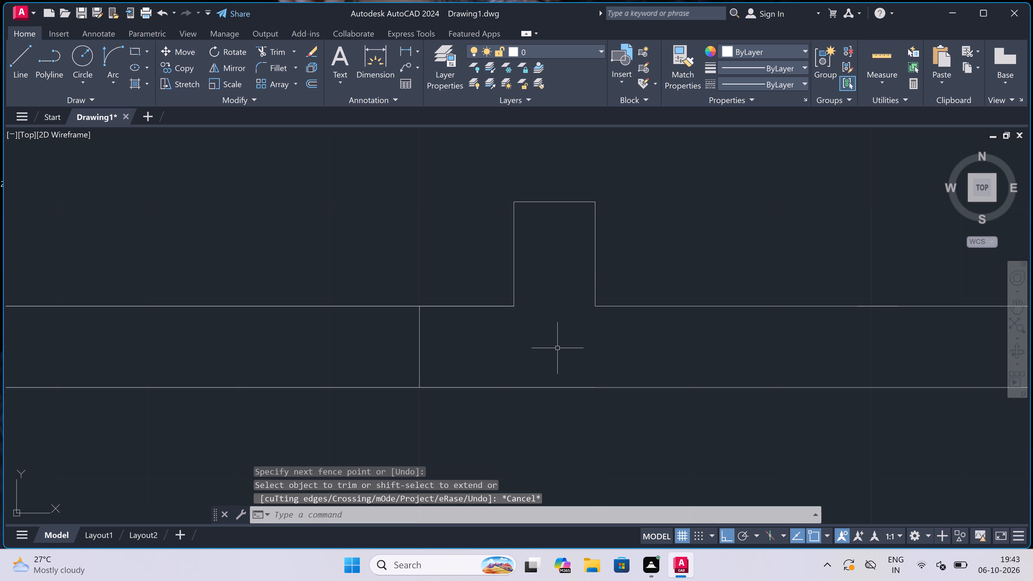
{"action": "key", "text": "x"}
{"action": "key", "text": "space"}
{"action": "left_click", "coordinate": [560, 281]}
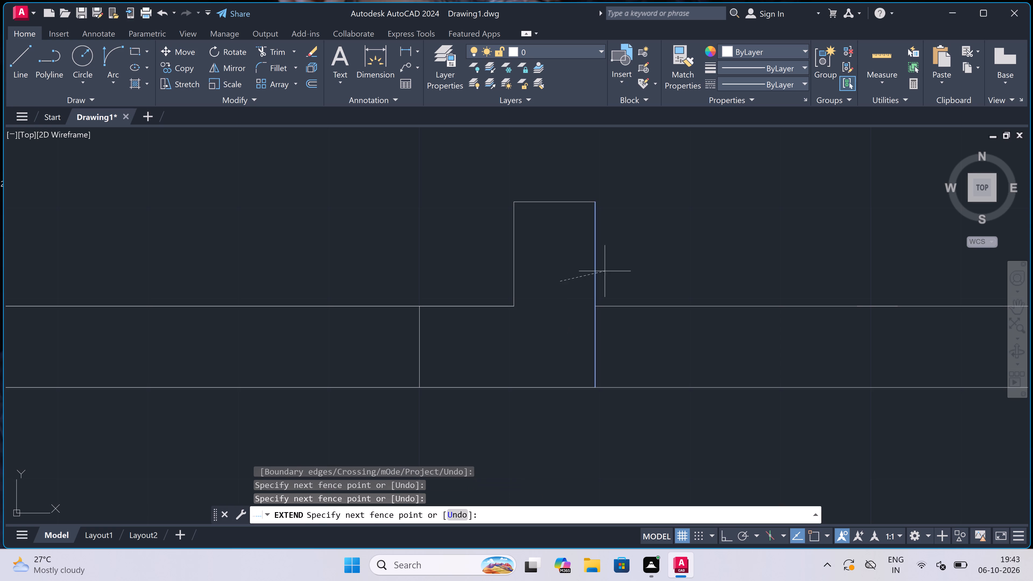
{"action": "left_click", "coordinate": [638, 267]}
{"action": "key", "text": "Escape"}
Draw a second vertical jamb line across the lower 9" wall, close to the west exterior wall.
{"action": "scroll", "coordinate": [478, 339], "scroll_direction": "down", "scroll_amount": 4}
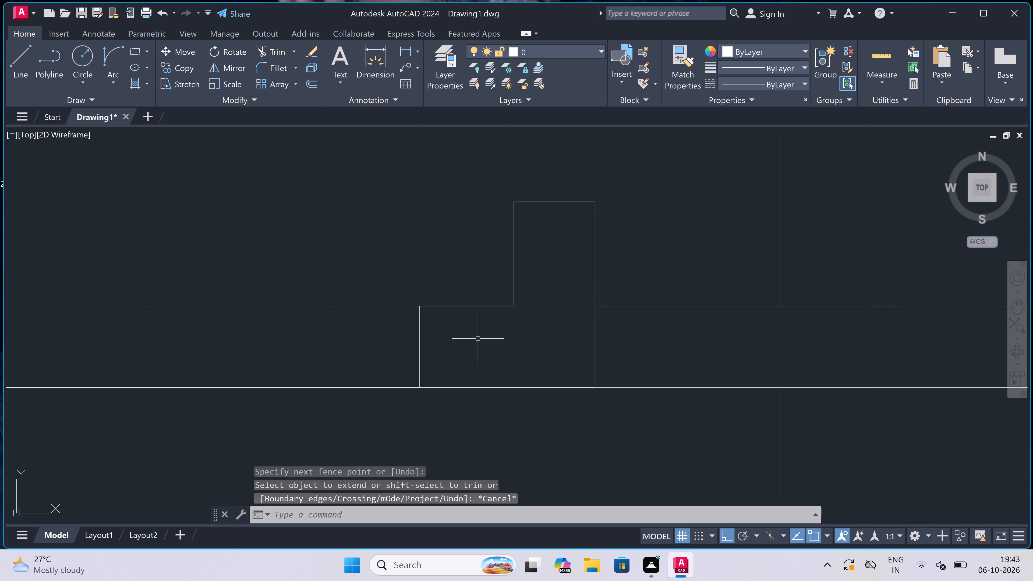
{"action": "scroll", "coordinate": [430, 347], "scroll_direction": "down", "scroll_amount": 2}
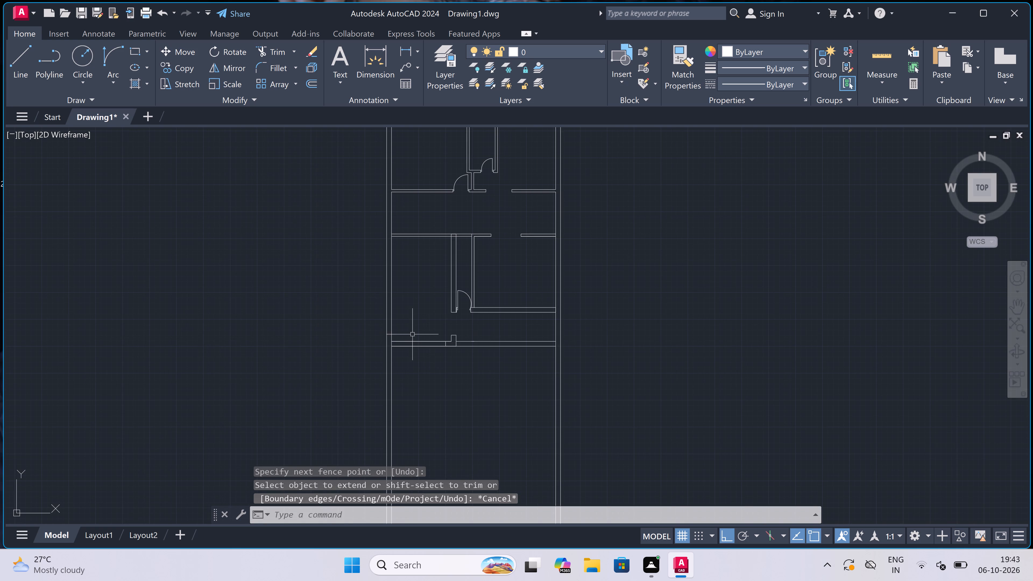
{"action": "scroll", "coordinate": [412, 334], "scroll_direction": "up", "scroll_amount": 2}
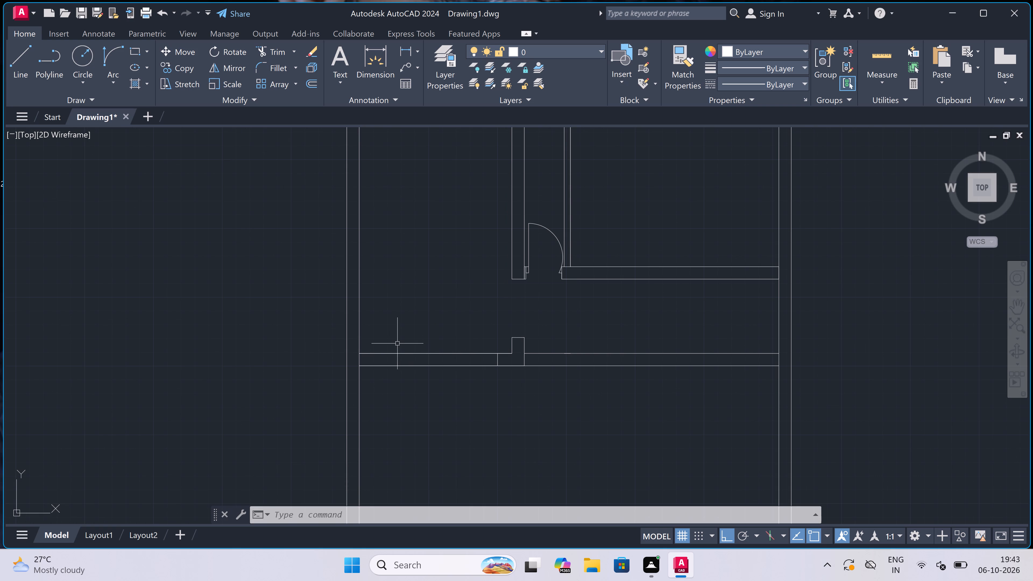
{"action": "key", "text": "l"}
{"action": "key", "text": "space"}
{"action": "scroll", "coordinate": [357, 345], "scroll_direction": "up", "scroll_amount": 1}
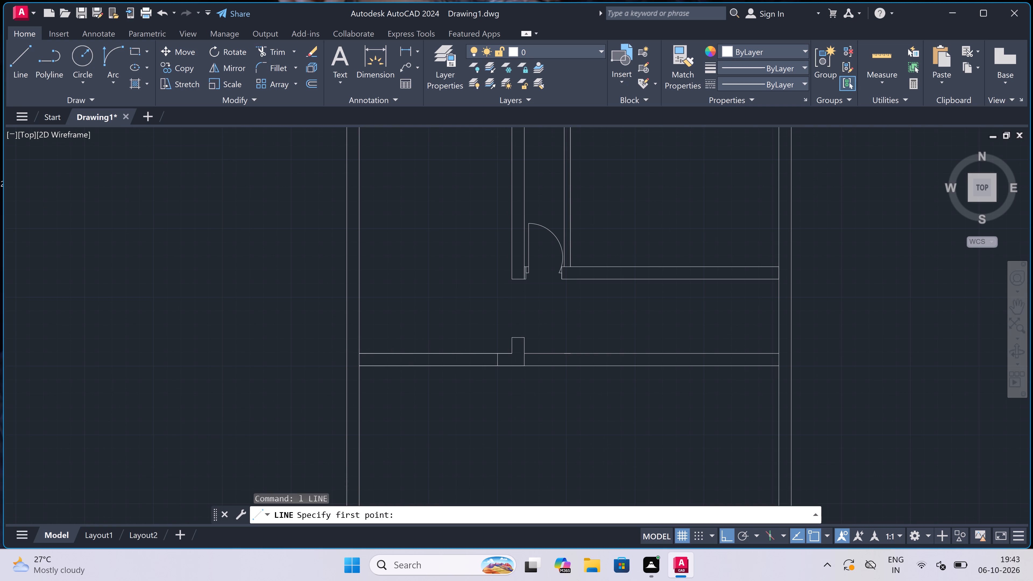
{"action": "scroll", "coordinate": [357, 345], "scroll_direction": "up", "scroll_amount": 1}
{"action": "left_click", "coordinate": [401, 367]}
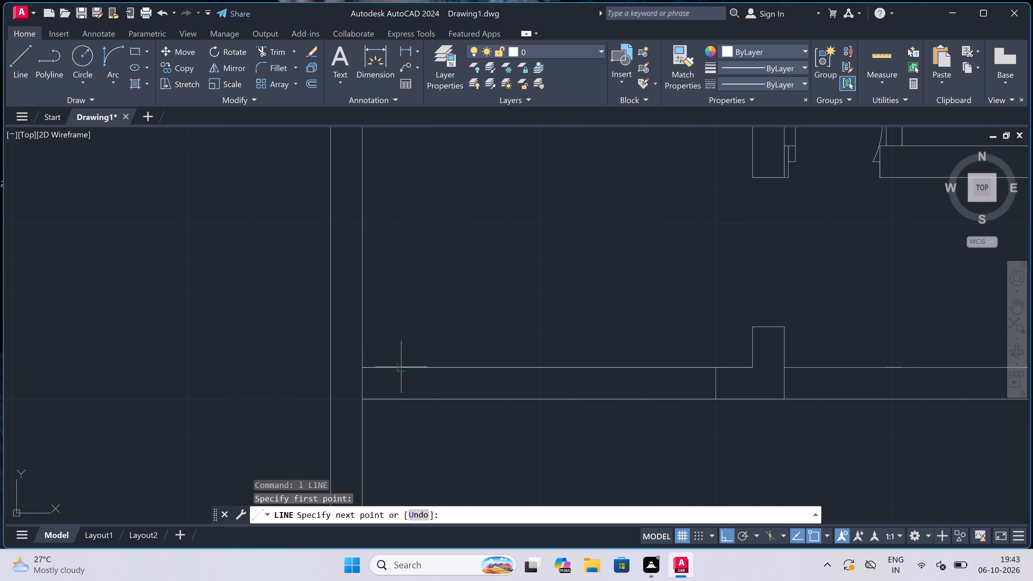
{"action": "left_click", "coordinate": [402, 394]}
{"action": "key", "text": "Escape"}
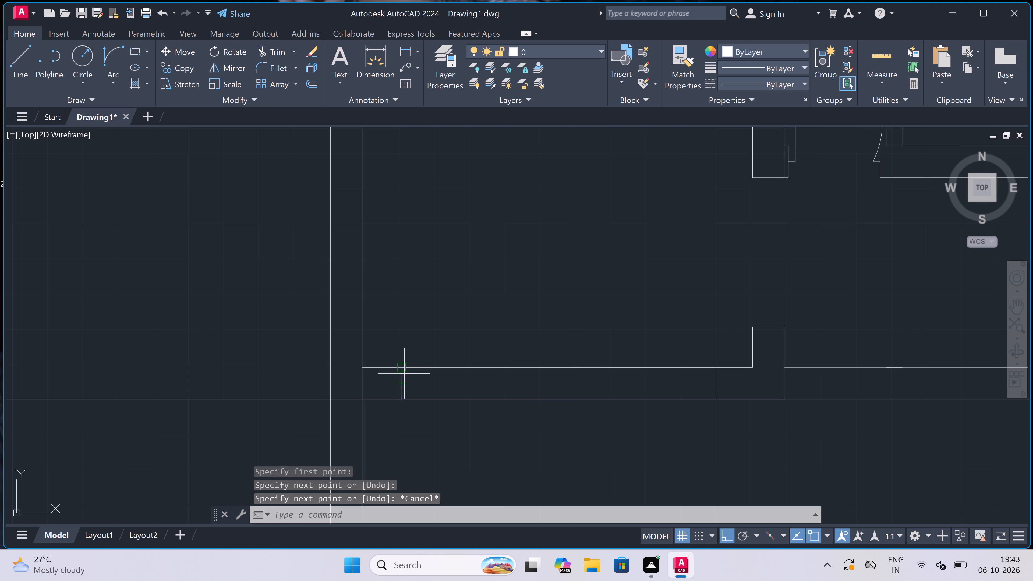
Draw a line continuing the lower wall's bottom line west across the thickness of the west exterior wall.
{"action": "key", "text": "space"}
{"action": "left_click", "coordinate": [360, 400]}
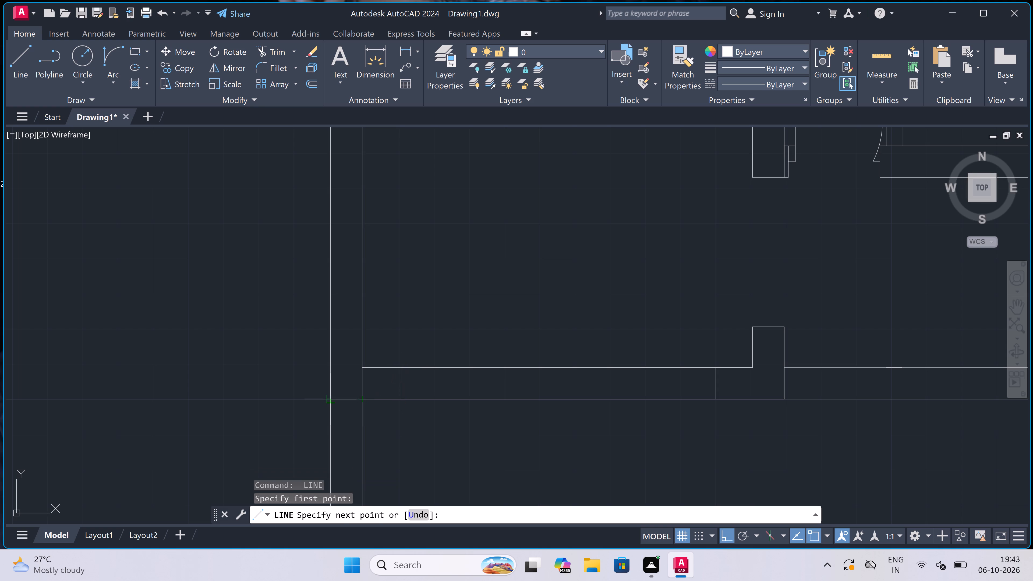
{"action": "left_click", "coordinate": [331, 400]}
{"action": "key", "text": "Escape"}
Trim both lines of the west exterior wall below the bottom line of the lower 9" wall.
{"action": "scroll", "coordinate": [389, 367], "scroll_direction": "down", "scroll_amount": 3}
{"action": "scroll", "coordinate": [390, 399], "scroll_direction": "up", "scroll_amount": 2}
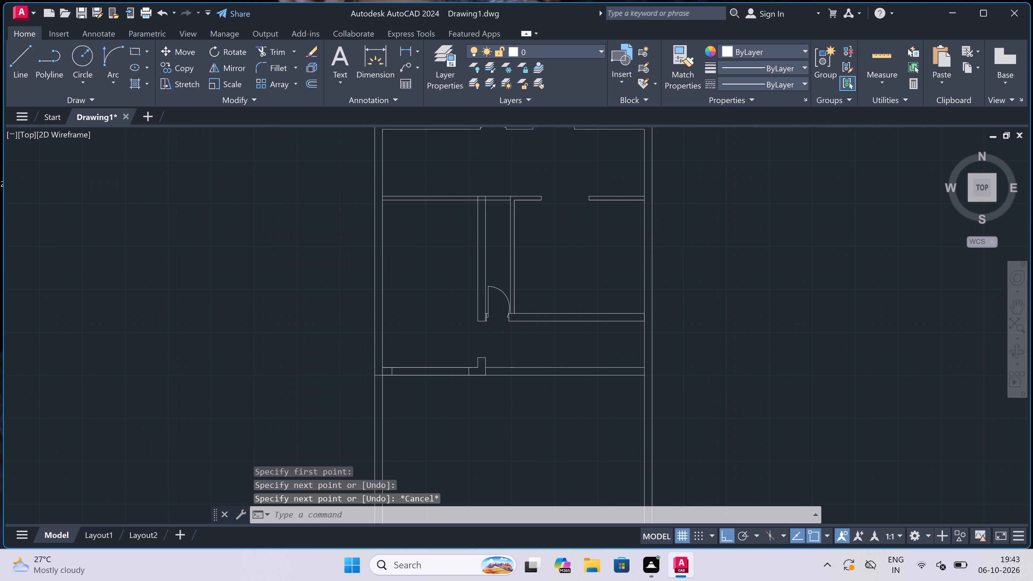
{"action": "key", "text": "t"}
{"action": "key", "text": "r"}
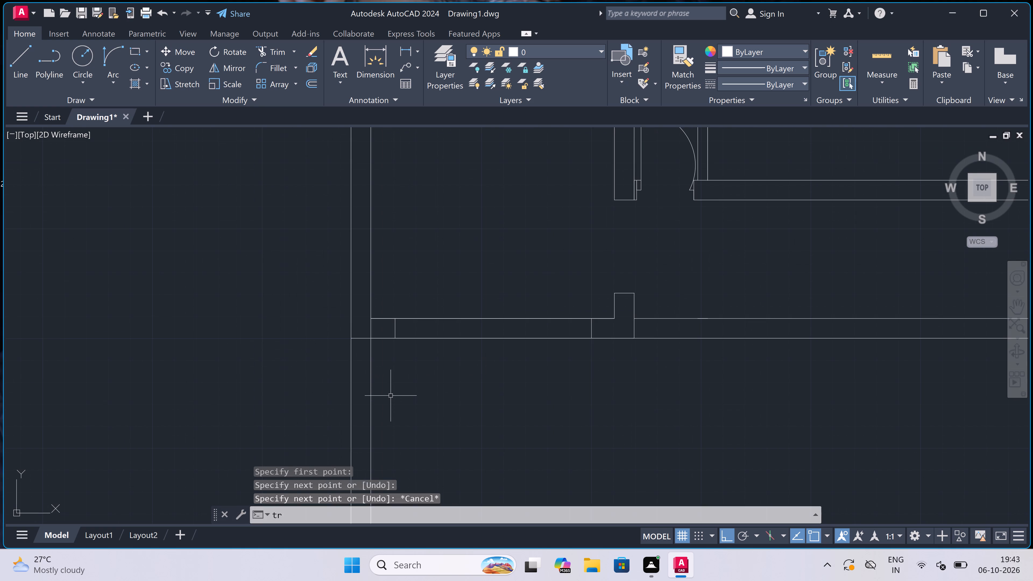
{"action": "key", "text": "space"}
{"action": "double_click", "coordinate": [401, 403]}
{"action": "left_click", "coordinate": [263, 389]}
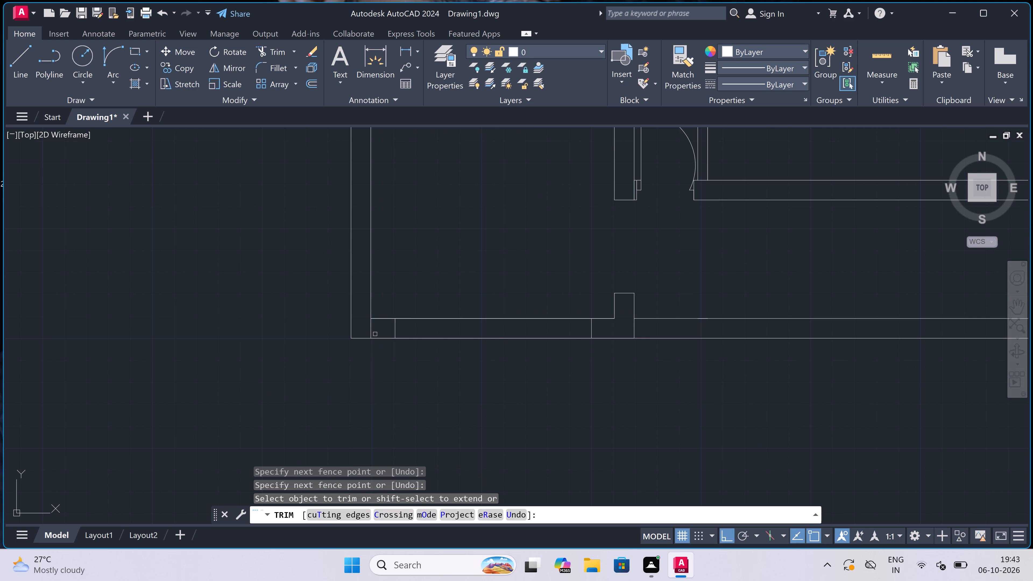
Trim the west exterior wall's inner line where it crosses the lower 9" wall at the southwest corner.
{"action": "scroll", "coordinate": [368, 330], "scroll_direction": "up", "scroll_amount": 4}
{"action": "left_click", "coordinate": [368, 330]}
{"action": "left_click", "coordinate": [441, 310]}
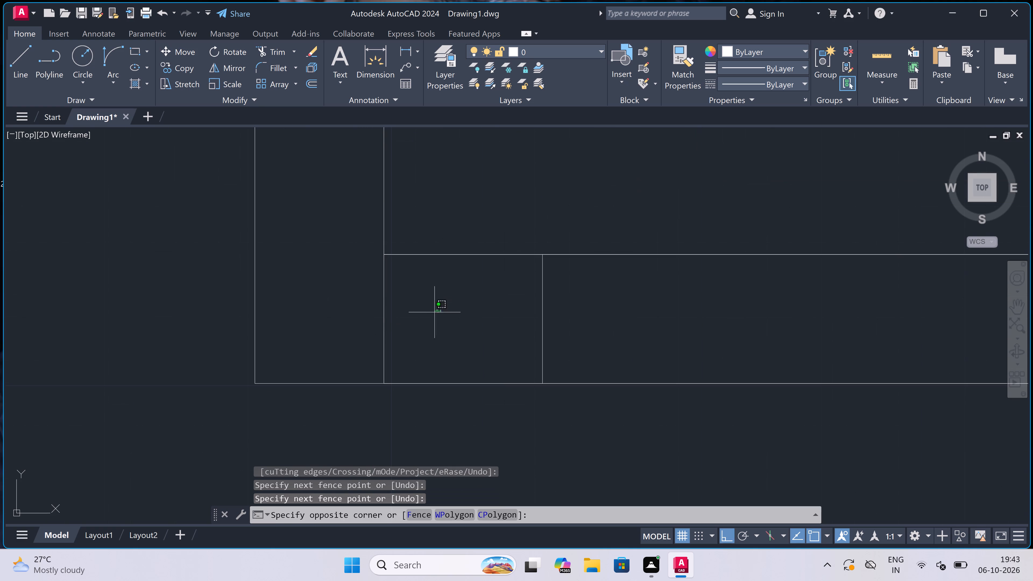
{"action": "left_click", "coordinate": [372, 324]}
{"action": "key", "text": "Escape"}
{"action": "type", "text": "tr"}
{"action": "key", "text": "space"}
{"action": "double_click", "coordinate": [407, 312]}
{"action": "left_click", "coordinate": [342, 319]}
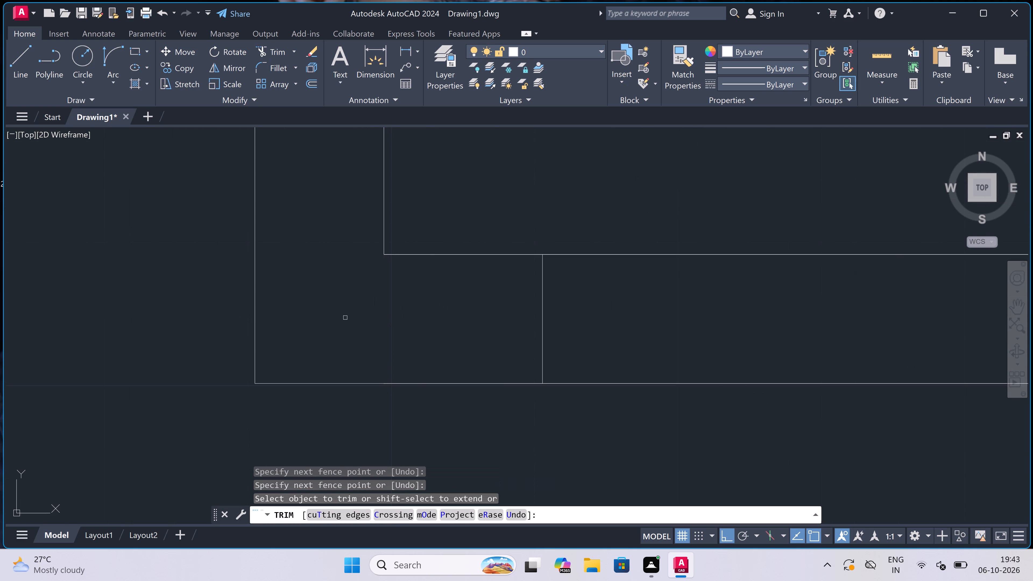
Trim both lines of the lower 9" wall between the two jamb lines to form the opening.
{"action": "scroll", "coordinate": [345, 318], "scroll_direction": "down", "scroll_amount": 7}
{"action": "left_click", "coordinate": [405, 298]}
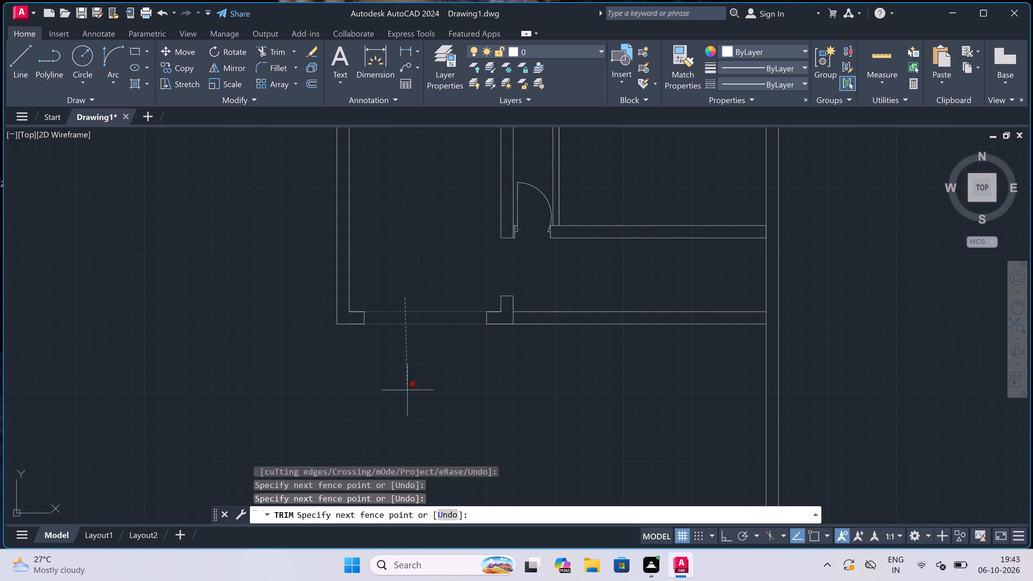
{"action": "double_click", "coordinate": [407, 390]}
Trim the east exterior wall's inner line where the lower 9" wall and the 9" wall above it join.
{"action": "scroll", "coordinate": [433, 348], "scroll_direction": "down", "scroll_amount": 4}
{"action": "scroll", "coordinate": [429, 330], "scroll_direction": "up", "scroll_amount": 3}
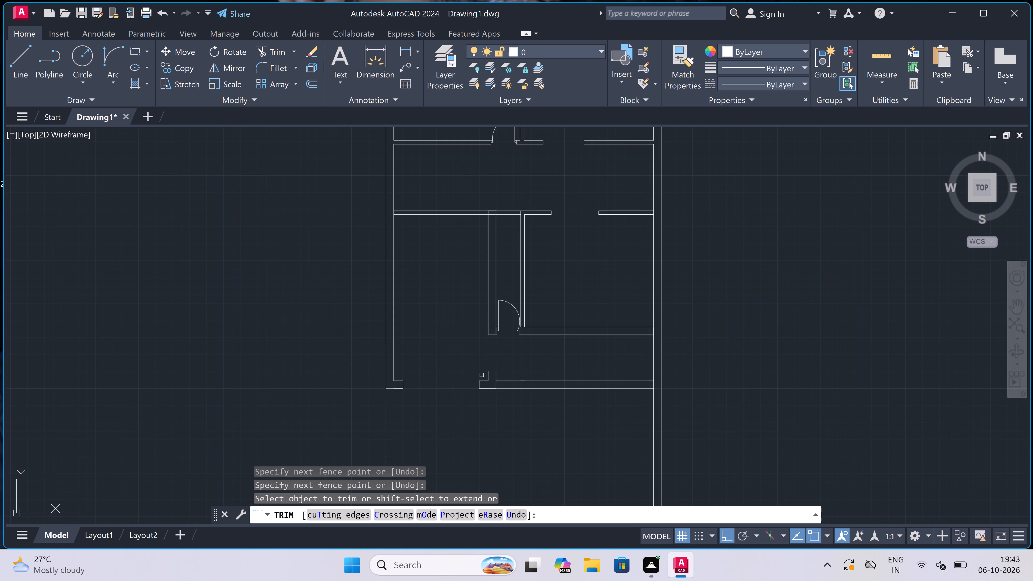
{"action": "scroll", "coordinate": [717, 423], "scroll_direction": "up", "scroll_amount": 2}
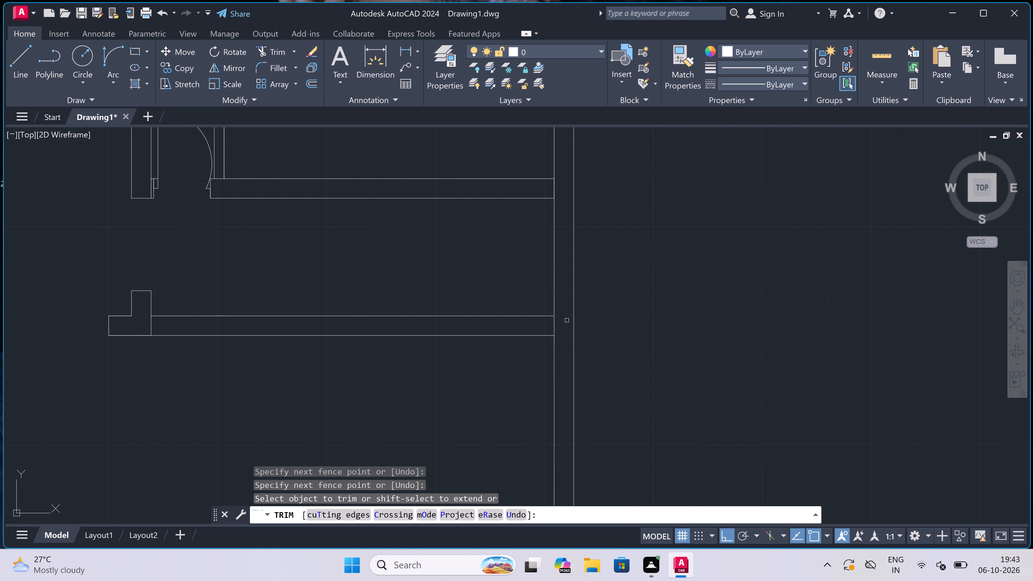
{"action": "scroll", "coordinate": [561, 327], "scroll_direction": "up", "scroll_amount": 3}
{"action": "left_click", "coordinate": [561, 327]}
{"action": "left_click", "coordinate": [458, 327]}
{"action": "scroll", "coordinate": [509, 335], "scroll_direction": "down", "scroll_amount": 3}
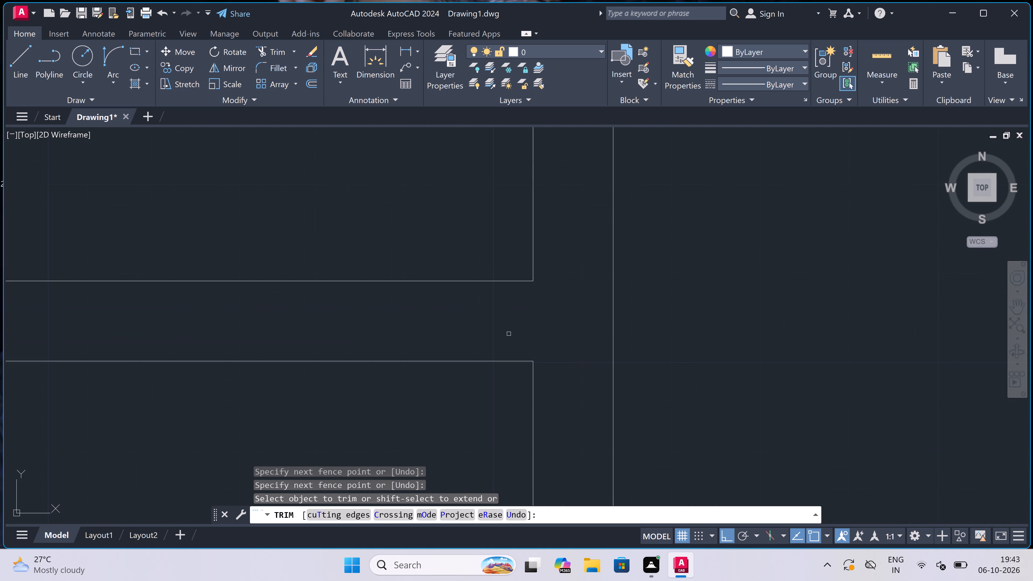
{"action": "scroll", "coordinate": [509, 335], "scroll_direction": "down", "scroll_amount": 4}
{"action": "scroll", "coordinate": [512, 286], "scroll_direction": "up", "scroll_amount": 3}
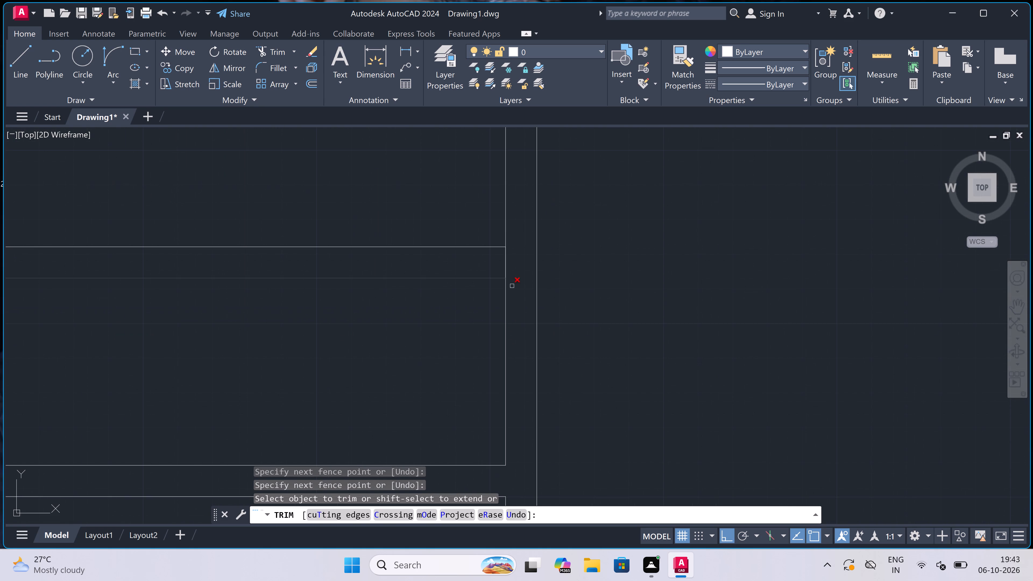
{"action": "scroll", "coordinate": [499, 258], "scroll_direction": "up", "scroll_amount": 3}
{"action": "left_click", "coordinate": [498, 260]}
{"action": "double_click", "coordinate": [553, 250]}
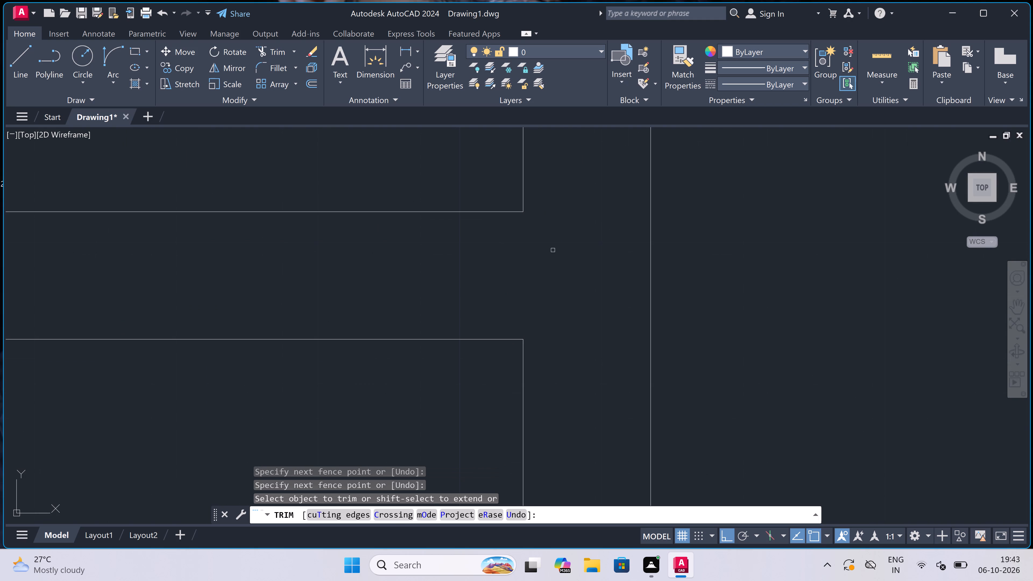
Trim the east exterior wall's inner line where the lower of the two 4.5" partitions joins it.
{"action": "scroll", "coordinate": [553, 251], "scroll_direction": "down", "scroll_amount": 8}
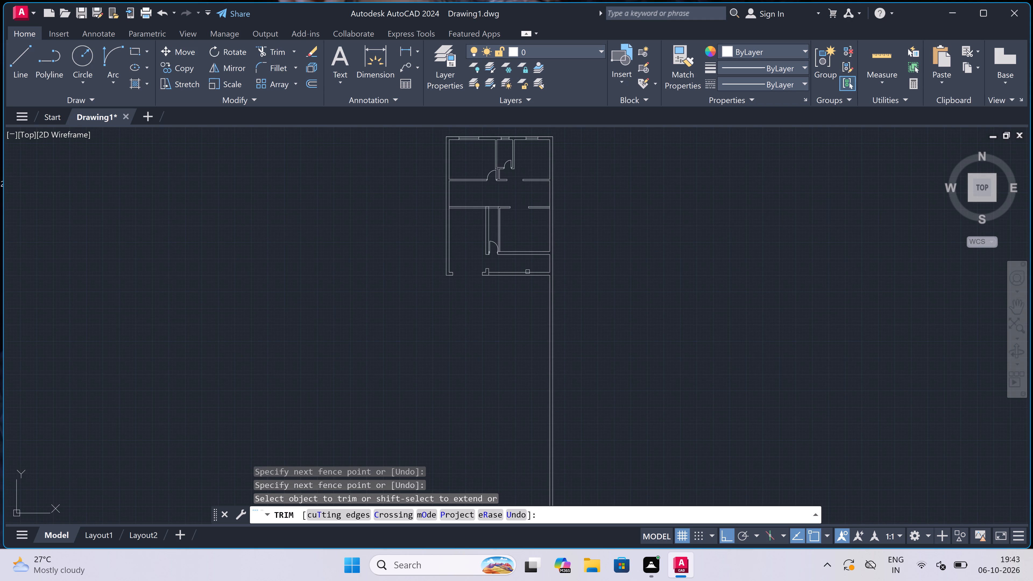
{"action": "scroll", "coordinate": [548, 173], "scroll_direction": "up", "scroll_amount": 3}
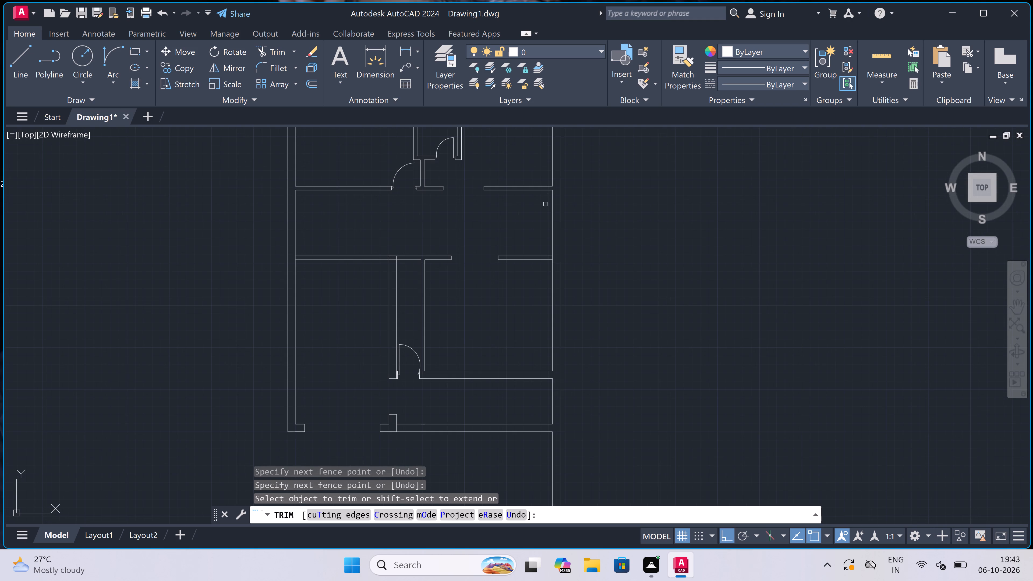
{"action": "scroll", "coordinate": [555, 243], "scroll_direction": "up", "scroll_amount": 4}
{"action": "scroll", "coordinate": [528, 314], "scroll_direction": "up", "scroll_amount": 2}
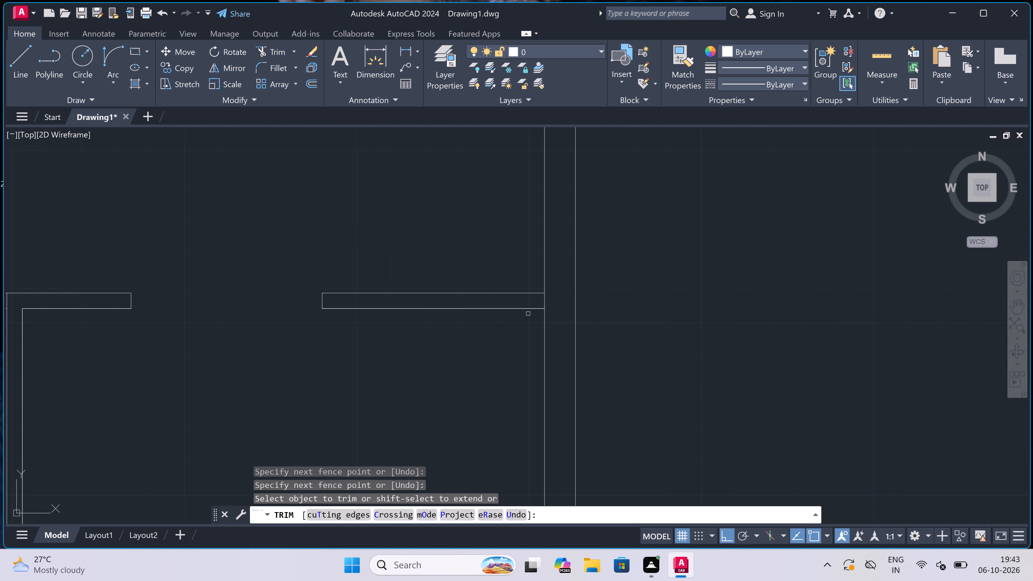
{"action": "scroll", "coordinate": [528, 314], "scroll_direction": "up", "scroll_amount": 2}
{"action": "left_click", "coordinate": [639, 246]}
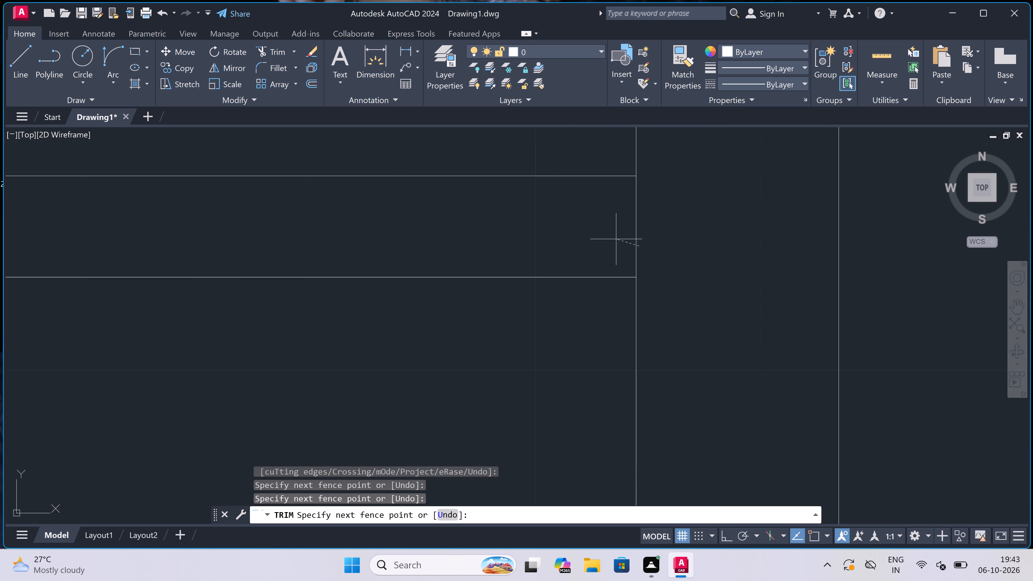
{"action": "left_click", "coordinate": [614, 239]}
Trim both lines of the 4.5" partition across the passage that leads down to the lower door.
{"action": "scroll", "coordinate": [586, 242], "scroll_direction": "down", "scroll_amount": 9}
{"action": "scroll", "coordinate": [560, 256], "scroll_direction": "down", "scroll_amount": 4}
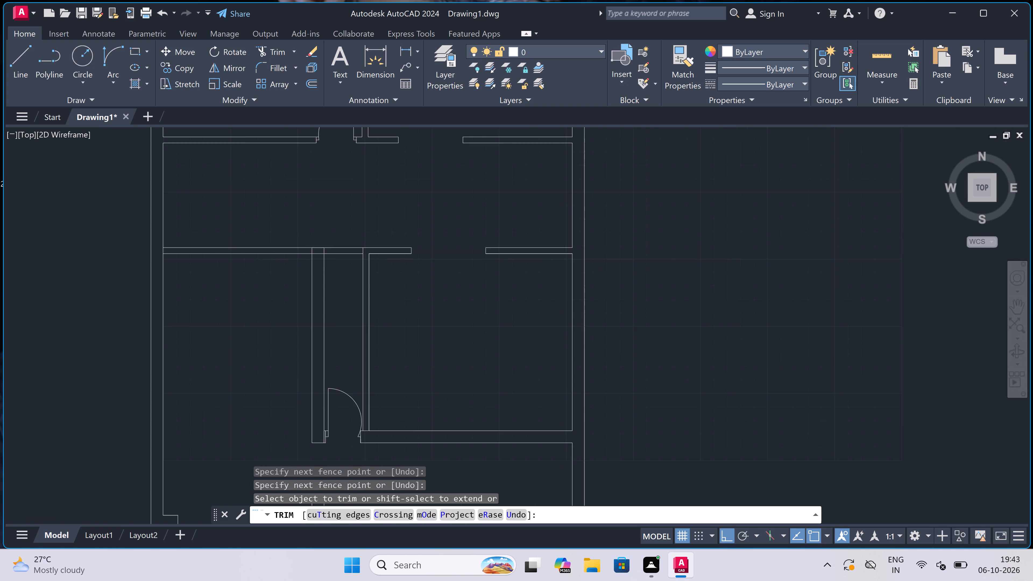
{"action": "scroll", "coordinate": [545, 260], "scroll_direction": "down", "scroll_amount": 4}
{"action": "scroll", "coordinate": [500, 254], "scroll_direction": "up", "scroll_amount": 4}
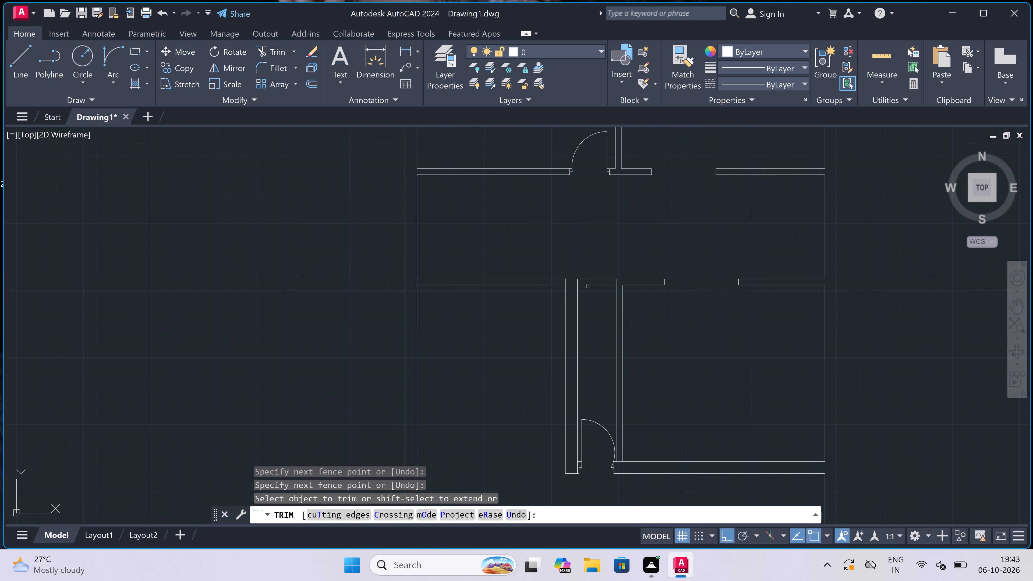
{"action": "left_click", "coordinate": [603, 304]}
{"action": "left_click", "coordinate": [604, 255]}
Trim the overlapping lines at the corner where the 4.5" partition meets the vertical 9" wall west of the passage.
{"action": "scroll", "coordinate": [574, 281], "scroll_direction": "up", "scroll_amount": 3}
{"action": "scroll", "coordinate": [547, 275], "scroll_direction": "up", "scroll_amount": 2}
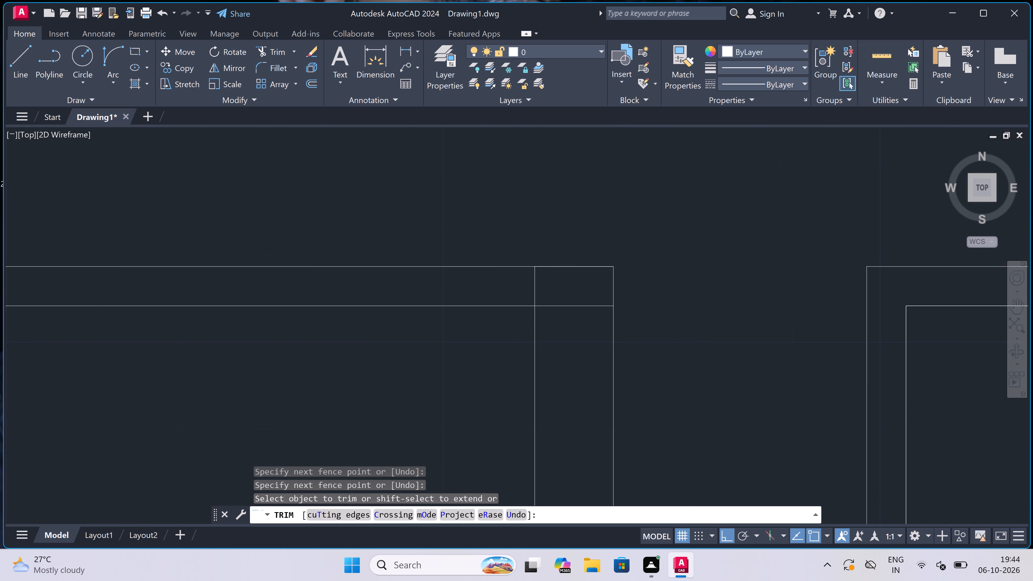
{"action": "left_click", "coordinate": [491, 281]}
{"action": "double_click", "coordinate": [583, 367]}
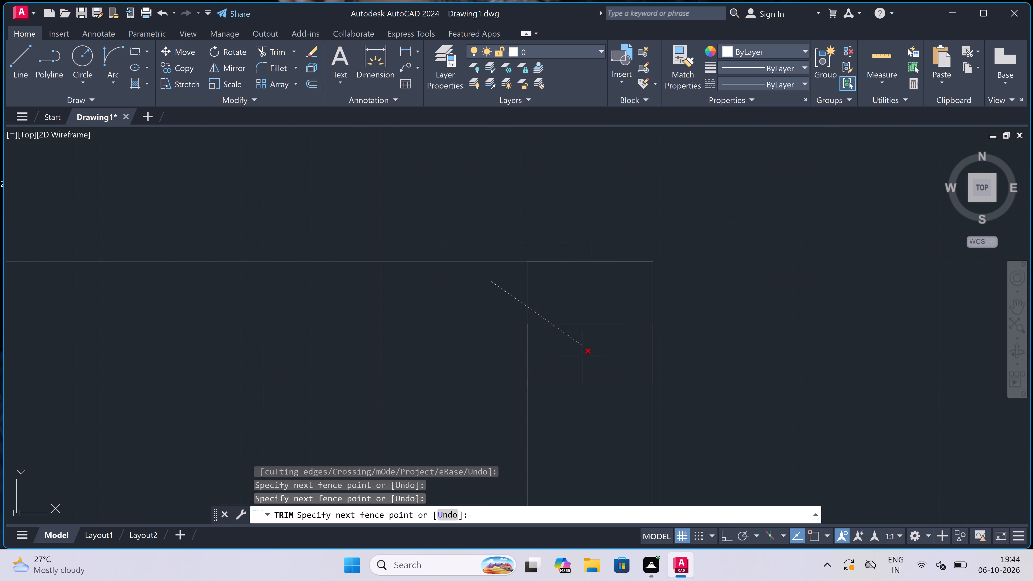
Trim the west exterior wall's inner line across the thickness of the 4.5" partition that joins it.
{"action": "scroll", "coordinate": [583, 332], "scroll_direction": "down", "scroll_amount": 7}
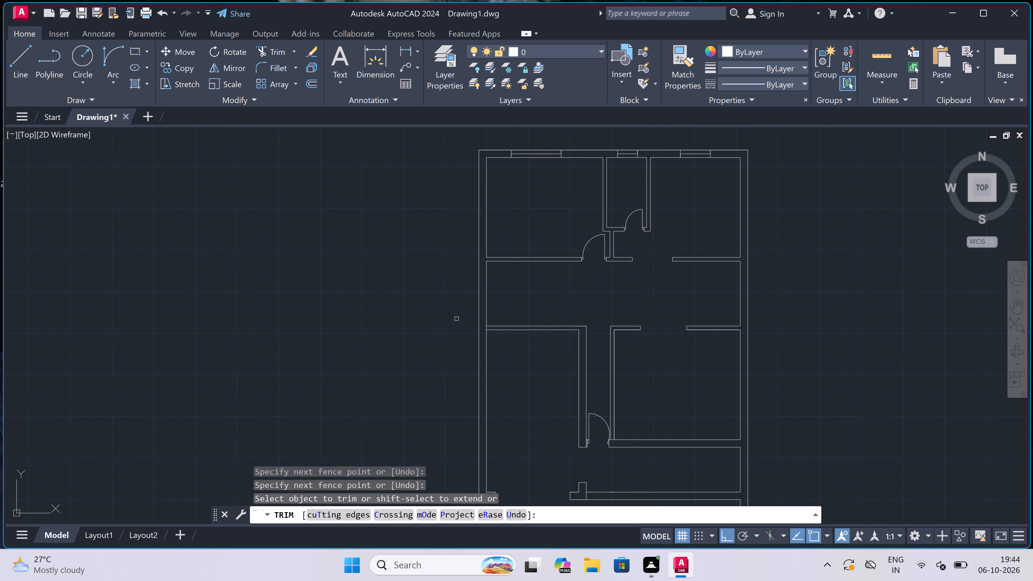
{"action": "scroll", "coordinate": [468, 323], "scroll_direction": "up", "scroll_amount": 3}
{"action": "scroll", "coordinate": [543, 336], "scroll_direction": "up", "scroll_amount": 3}
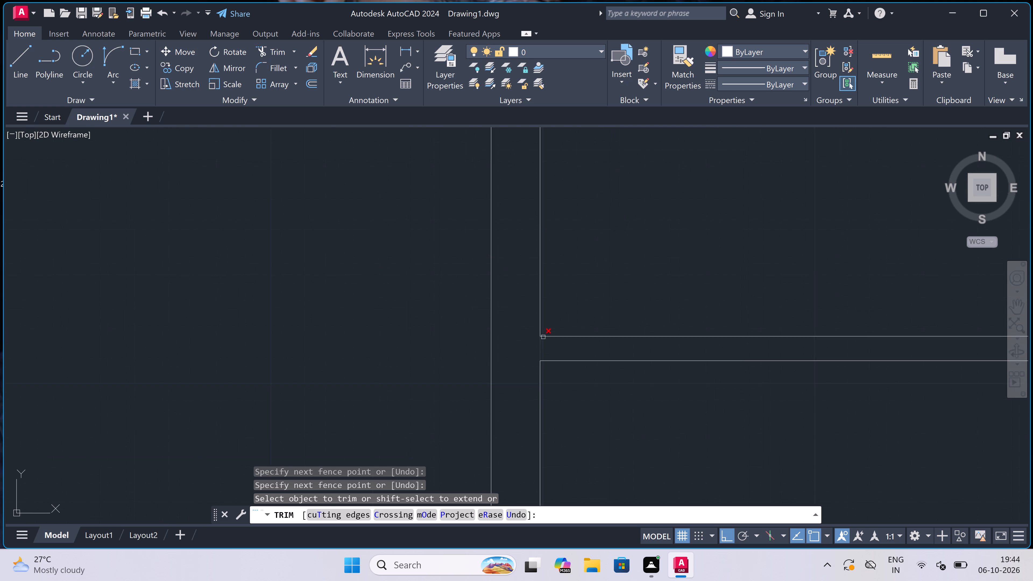
{"action": "scroll", "coordinate": [543, 337], "scroll_direction": "up", "scroll_amount": 1}
{"action": "left_click", "coordinate": [525, 367]}
{"action": "left_click", "coordinate": [551, 372]}
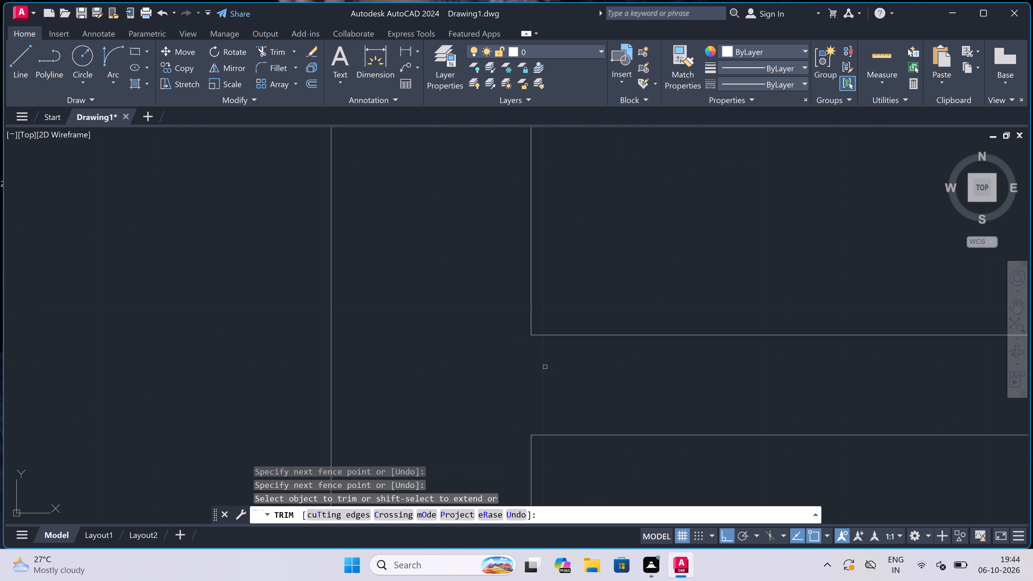
Extend the lower 9" wall's bottom line east to the outer line of the east exterior wall.
{"action": "scroll", "coordinate": [503, 349], "scroll_direction": "down", "scroll_amount": 10}
{"action": "scroll", "coordinate": [557, 300], "scroll_direction": "up", "scroll_amount": 3}
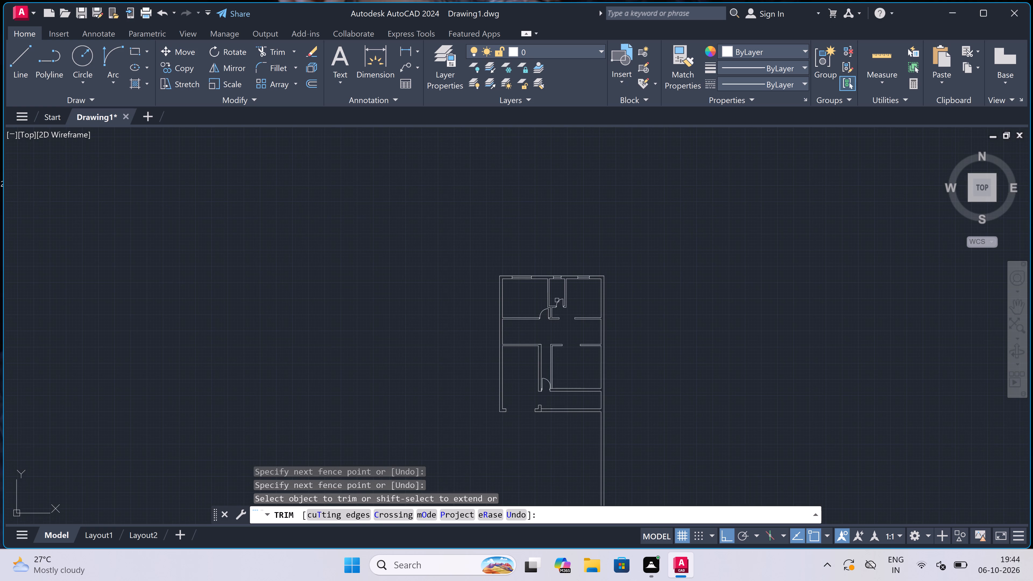
{"action": "scroll", "coordinate": [557, 300], "scroll_direction": "down", "scroll_amount": 3}
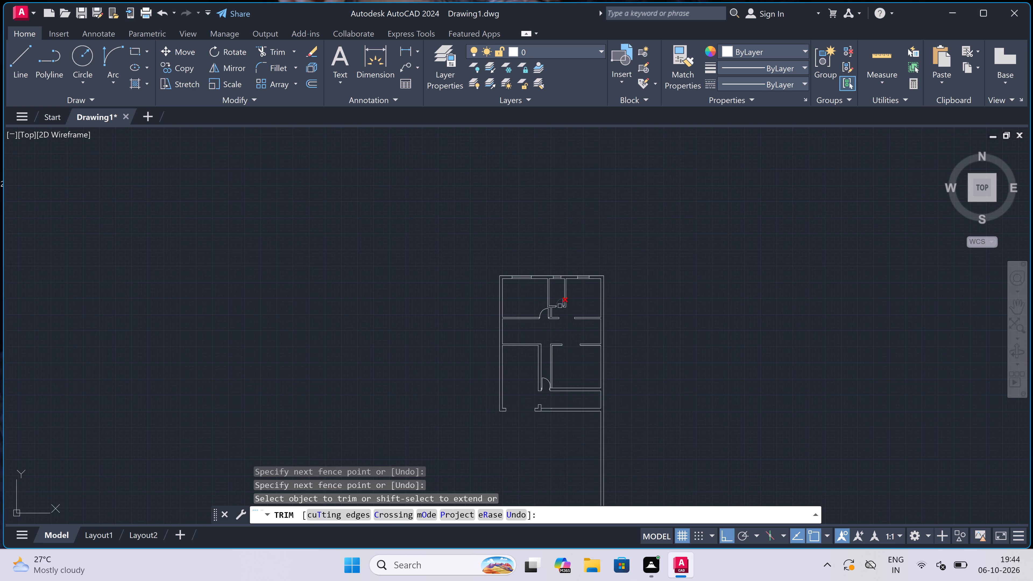
{"action": "scroll", "coordinate": [603, 468], "scroll_direction": "up", "scroll_amount": 3}
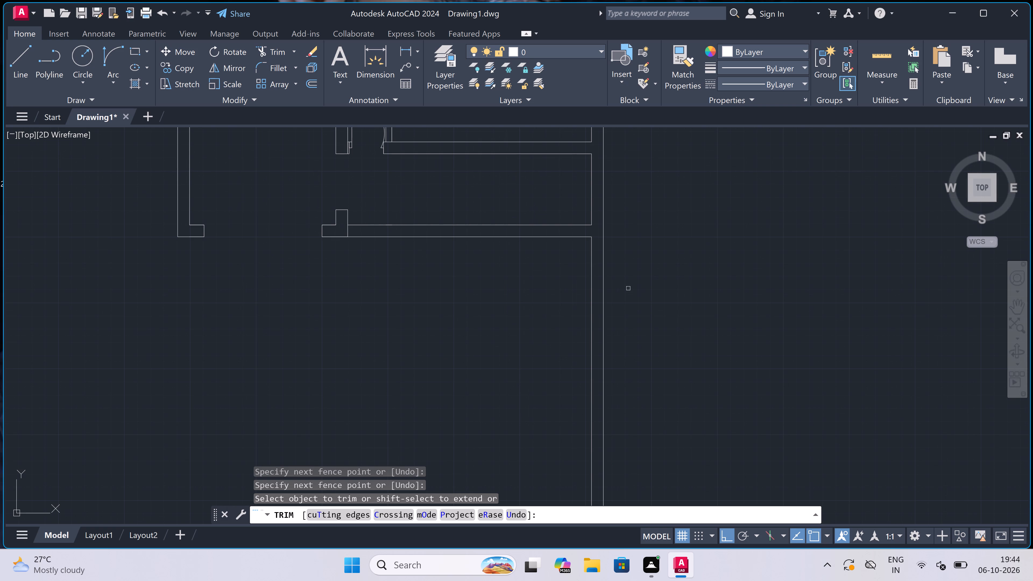
{"action": "scroll", "coordinate": [630, 186], "scroll_direction": "up", "scroll_amount": 3}
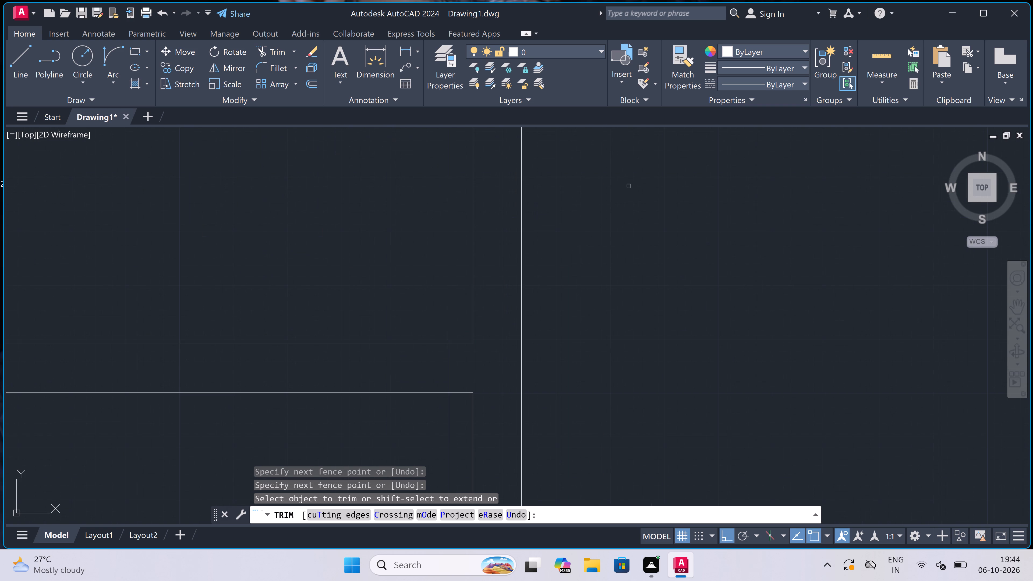
{"action": "scroll", "coordinate": [622, 193], "scroll_direction": "down", "scroll_amount": 2}
{"action": "key", "text": "Escape"}
{"action": "key", "text": "e"}
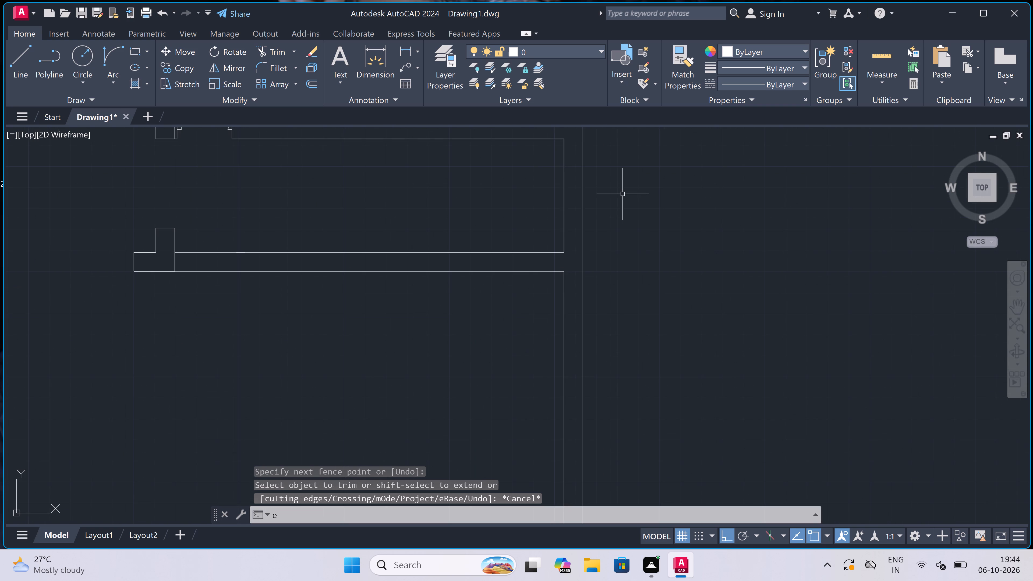
{"action": "key", "text": "x"}
{"action": "key", "text": "space"}
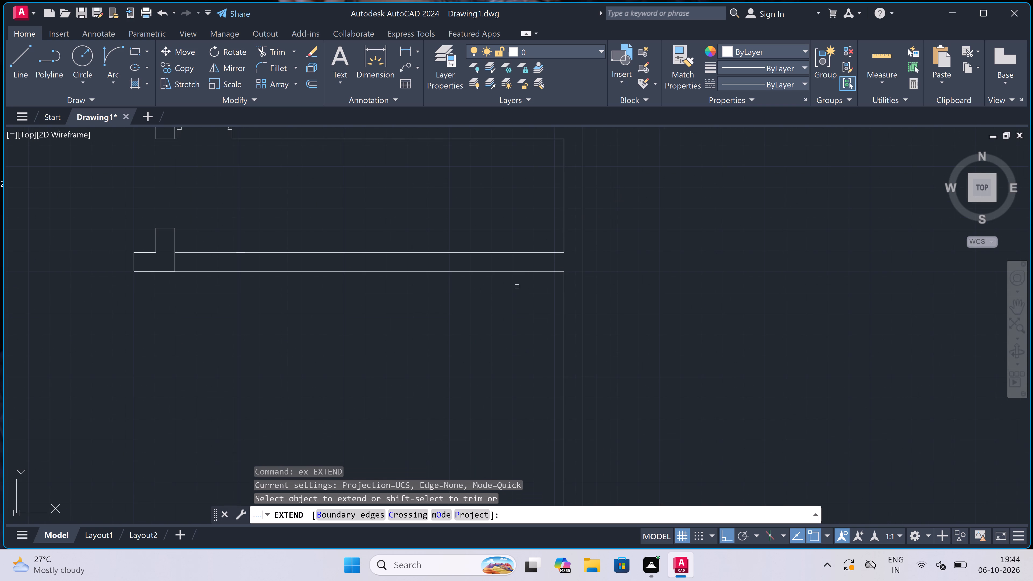
{"action": "left_click", "coordinate": [538, 270]}
{"action": "scroll", "coordinate": [538, 271], "scroll_direction": "down", "scroll_amount": 3}
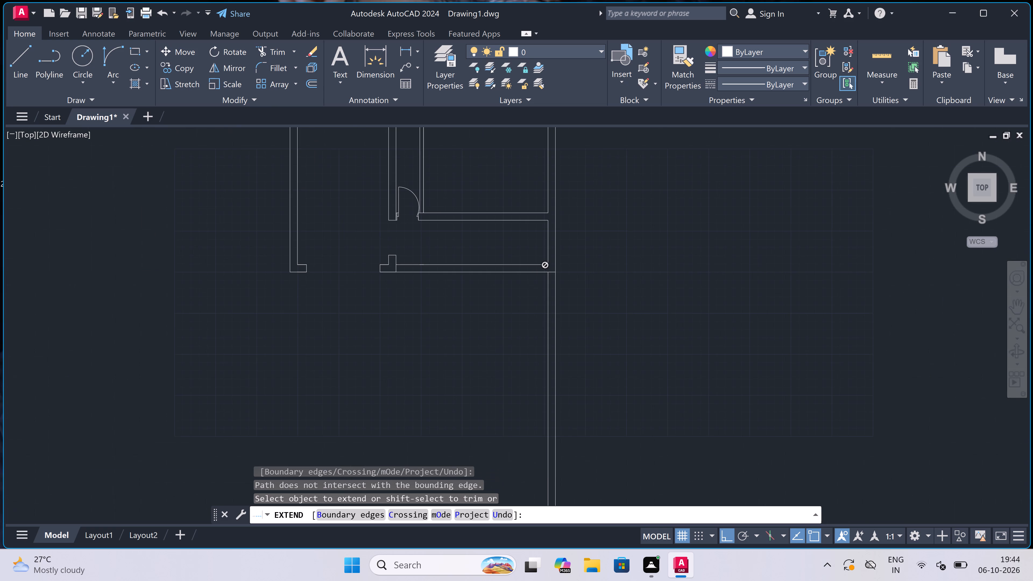
{"action": "key", "text": "Escape"}
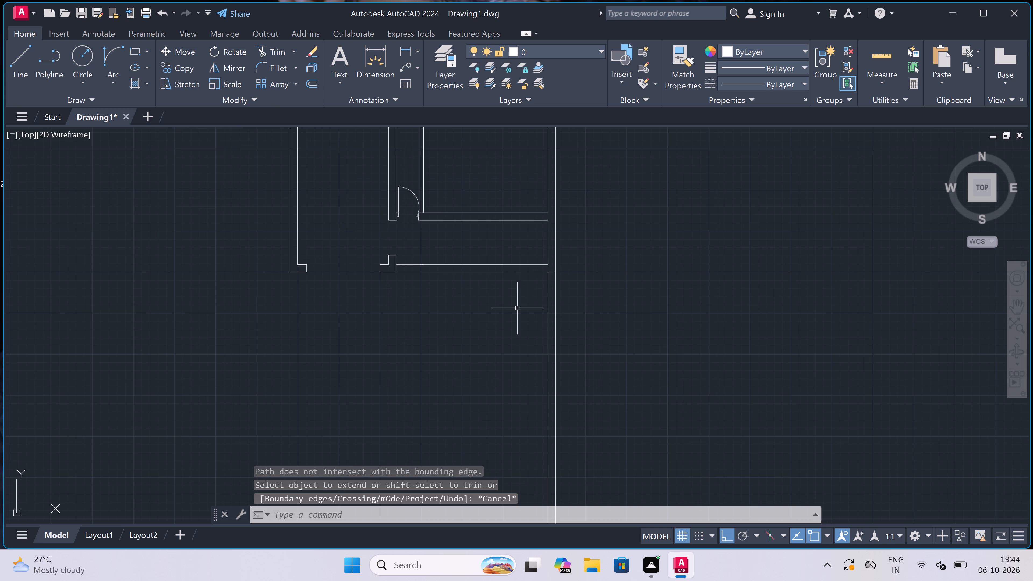
Trim both lines of the east exterior wall below the bottom line of the lower 9" wall.
{"action": "key", "text": "t"}
{"action": "key", "text": "r"}
{"action": "key", "text": "space"}
{"action": "left_click", "coordinate": [520, 309]}
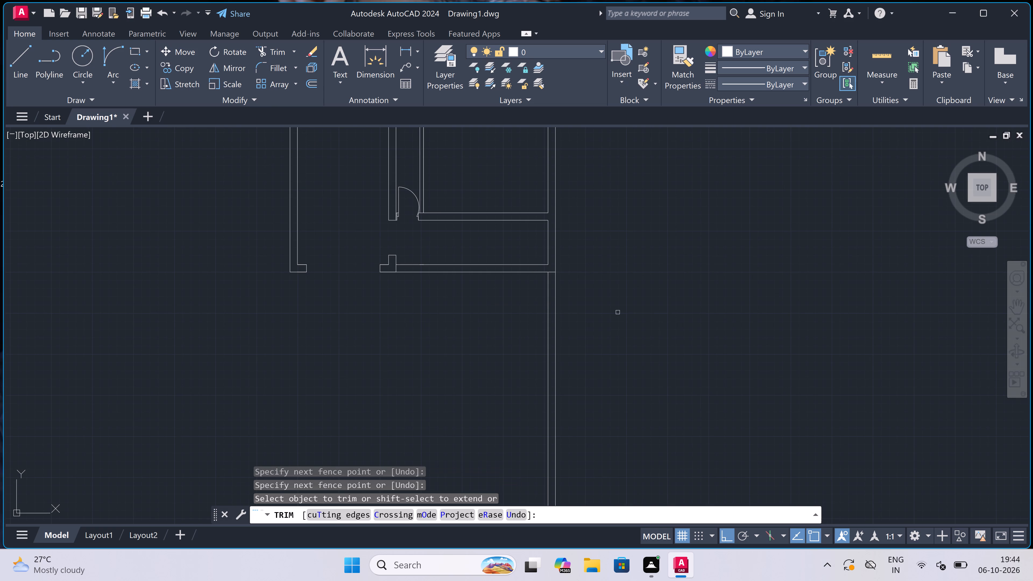
{"action": "left_click", "coordinate": [618, 312]}
{"action": "left_click", "coordinate": [410, 318]}
{"action": "scroll", "coordinate": [410, 318], "scroll_direction": "down", "scroll_amount": 4}
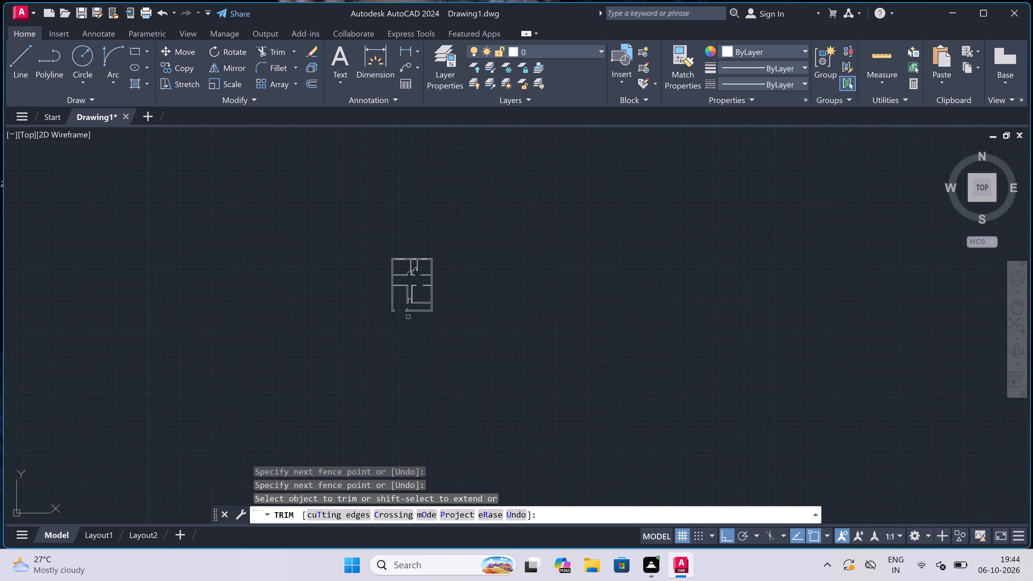
{"action": "scroll", "coordinate": [396, 298], "scroll_direction": "up", "scroll_amount": 3}
{"action": "key", "text": "Escape"}
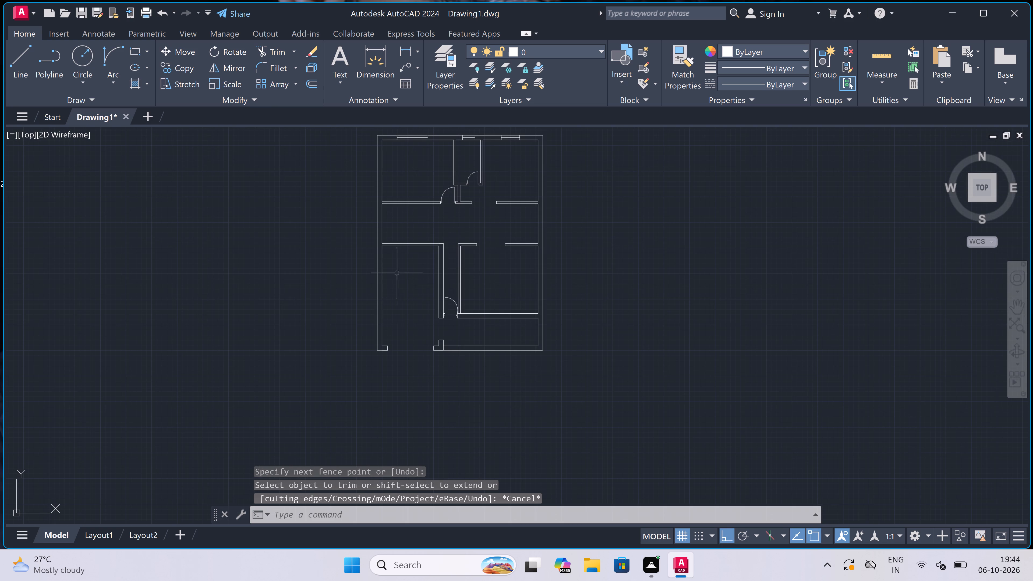
Draw a line 2' east along the upper partition from the west wall's inner line, turning south to the lower partition in the middle room.
{"action": "scroll", "coordinate": [398, 266], "scroll_direction": "down", "scroll_amount": 3}
{"action": "scroll", "coordinate": [395, 249], "scroll_direction": "up", "scroll_amount": 4}
{"action": "scroll", "coordinate": [390, 277], "scroll_direction": "up", "scroll_amount": 2}
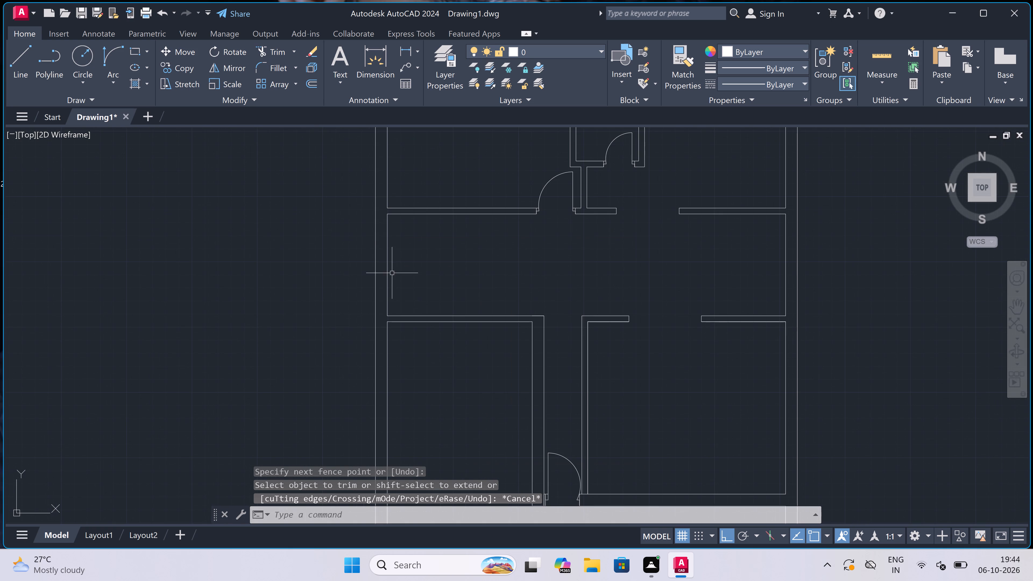
{"action": "scroll", "coordinate": [397, 237], "scroll_direction": "up", "scroll_amount": 2}
{"action": "scroll", "coordinate": [405, 235], "scroll_direction": "down", "scroll_amount": 1}
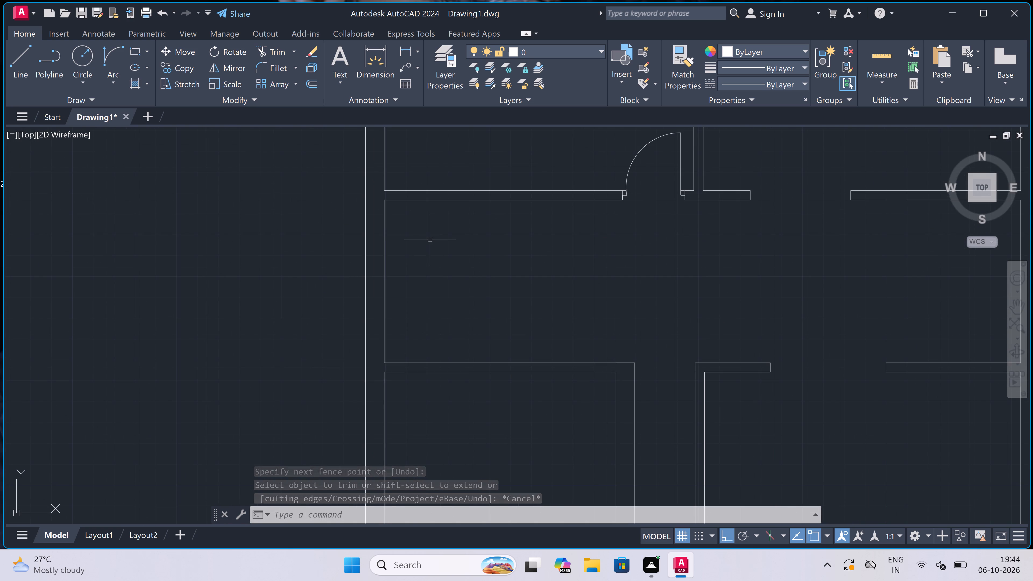
{"action": "key", "text": "l"}
{"action": "key", "text": "space"}
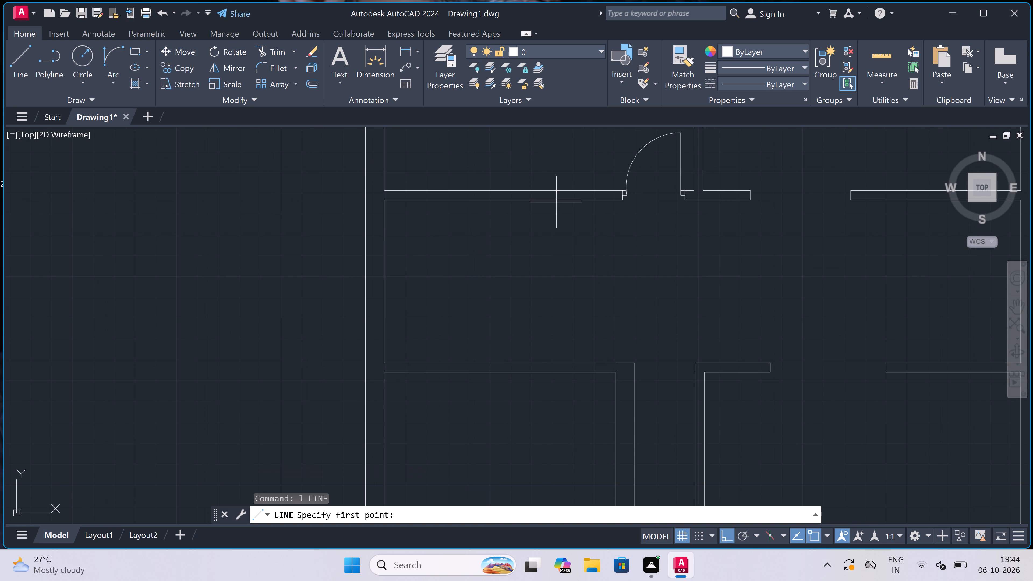
{"action": "left_click", "coordinate": [387, 201]}
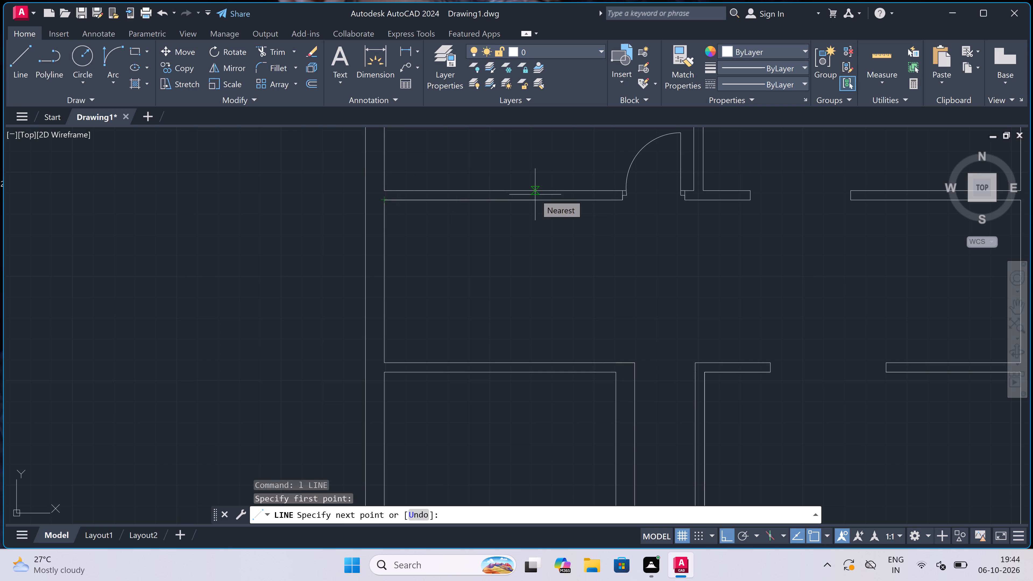
{"action": "type", "text": "2'"}
{"action": "key", "text": "space"}
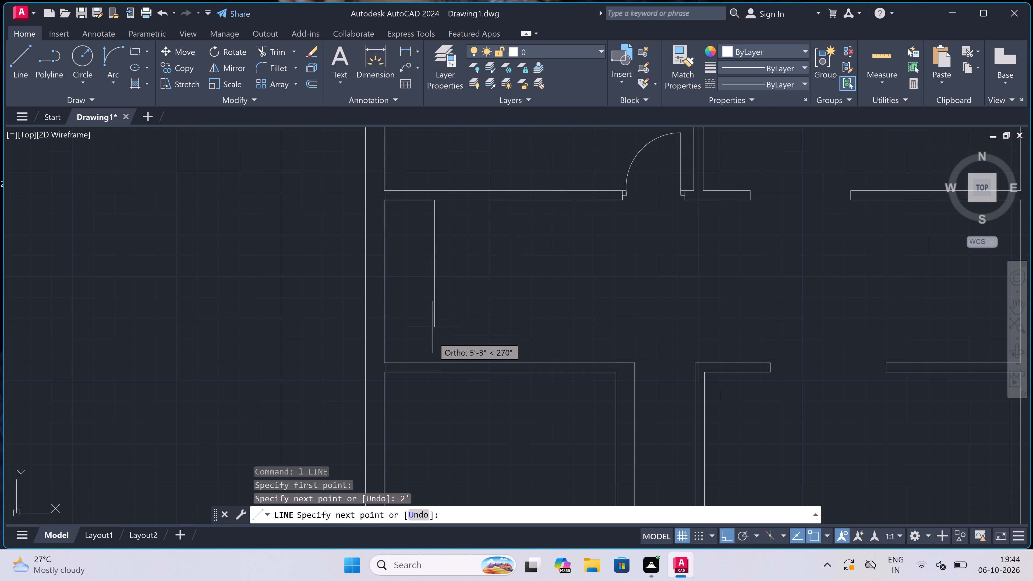
{"action": "left_click", "coordinate": [436, 359]}
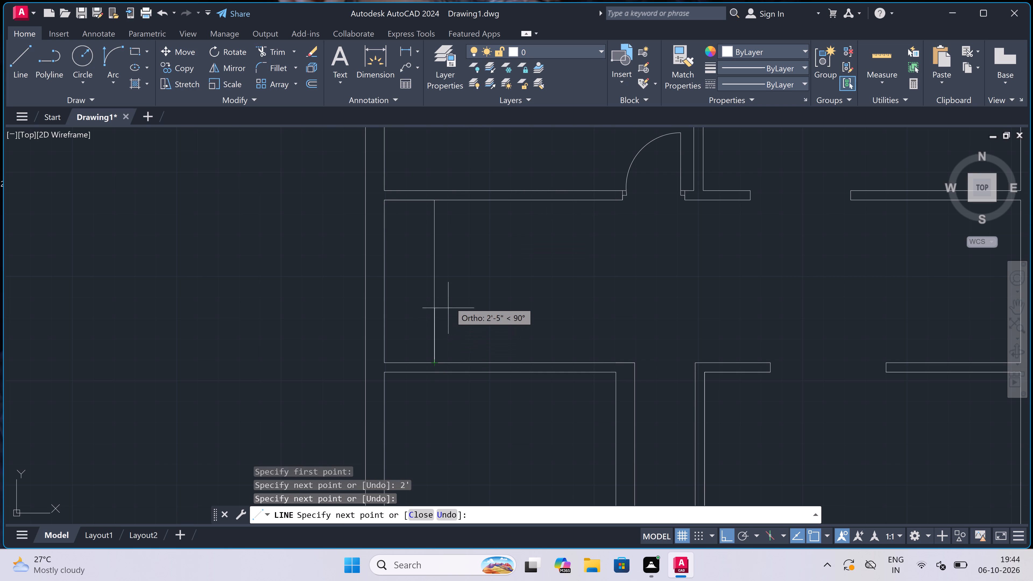
Continue the line 2' north, about 6'-9" east, 2' north, and back west to the vertical line.
{"action": "type", "text": "2'"}
{"action": "key", "text": "space"}
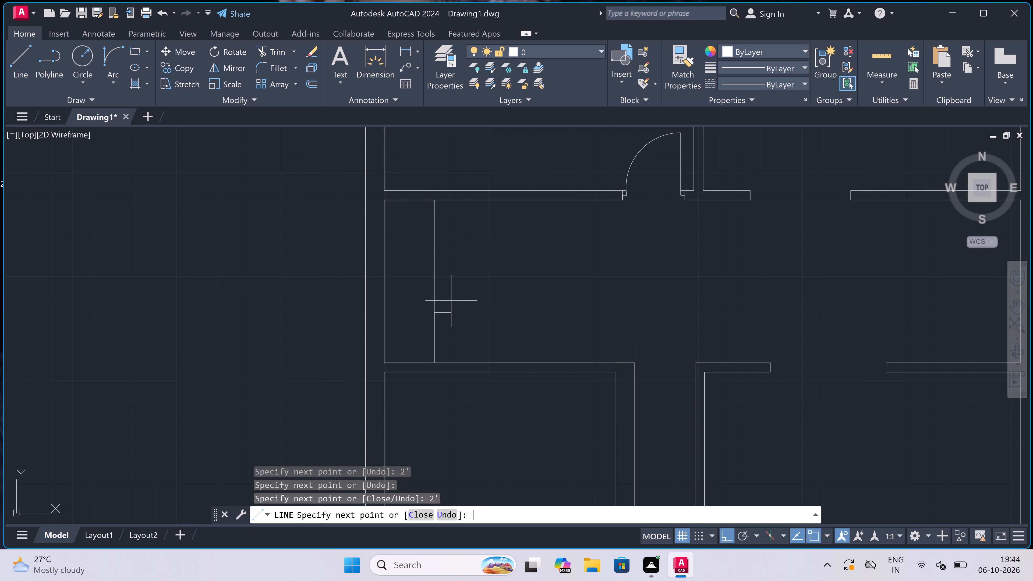
{"action": "left_click", "coordinate": [601, 313]}
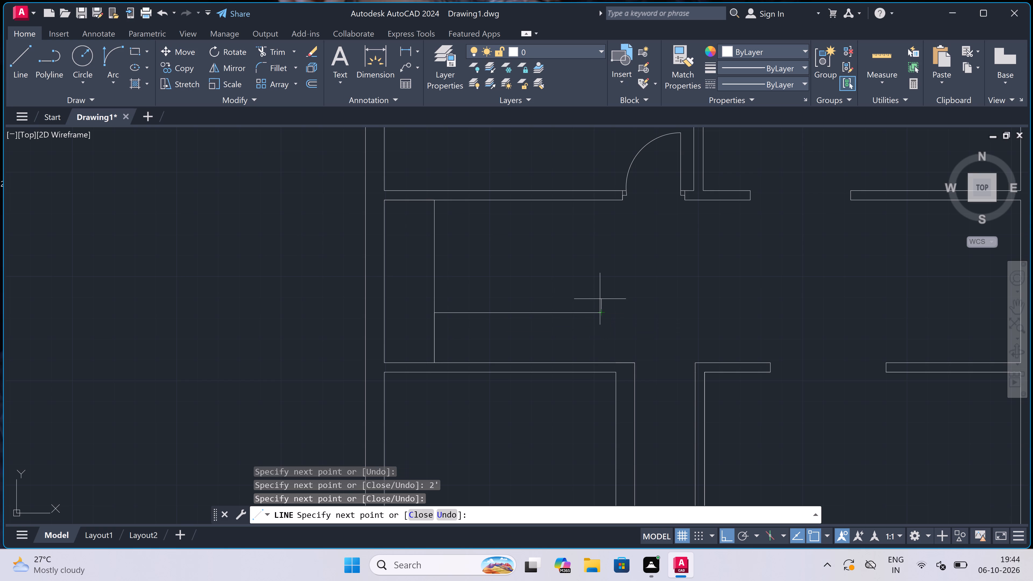
{"action": "type", "text": "2'"}
{"action": "key", "text": "space"}
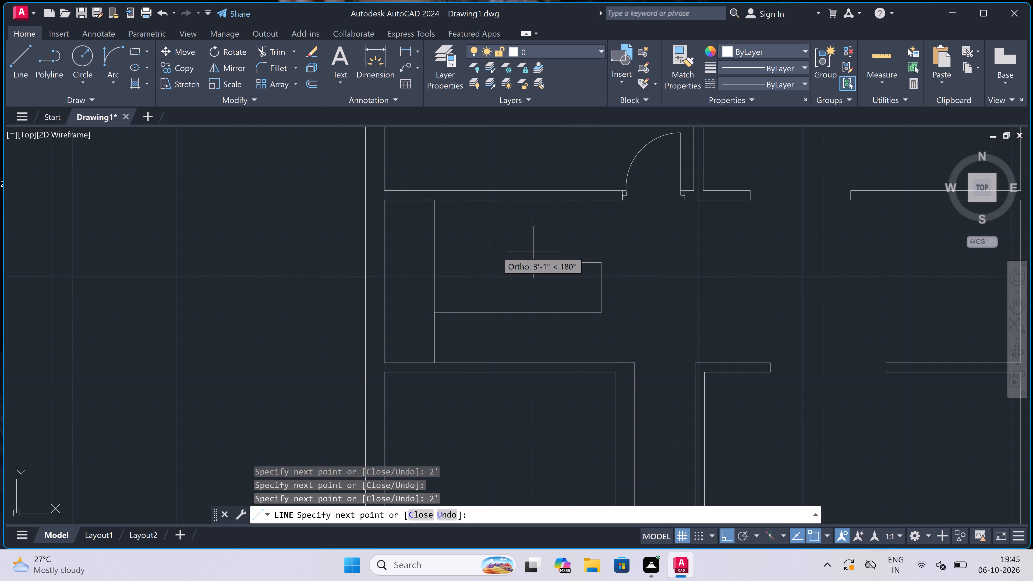
{"action": "left_click", "coordinate": [431, 266]}
{"action": "key", "text": "Escape"}
Move the vertical line and the two horizontal lines joining it slightly north, leaving the short east end line in place.
{"action": "left_click", "coordinate": [487, 246]}
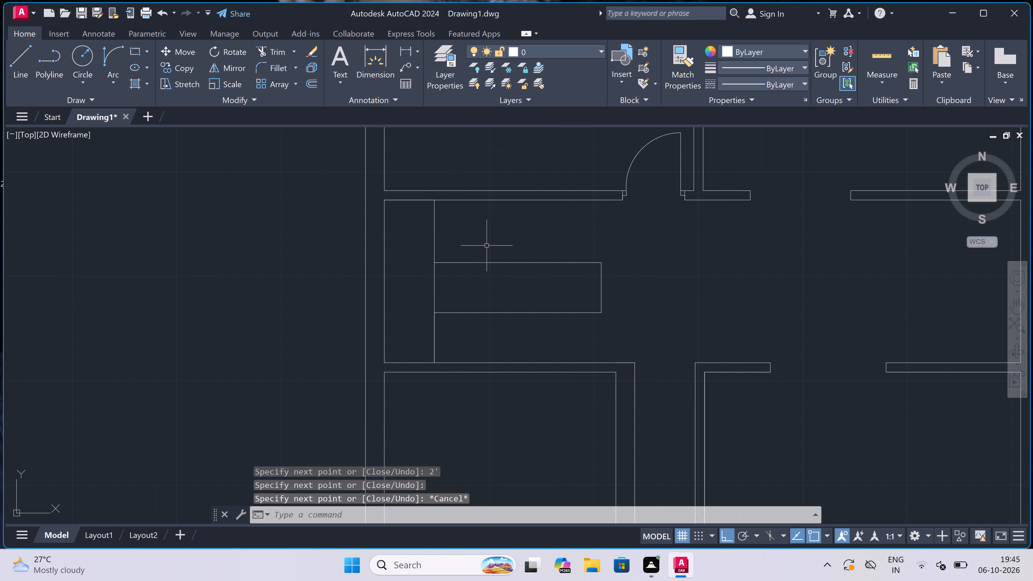
{"action": "scroll", "coordinate": [446, 317], "scroll_direction": "up", "scroll_amount": 1}
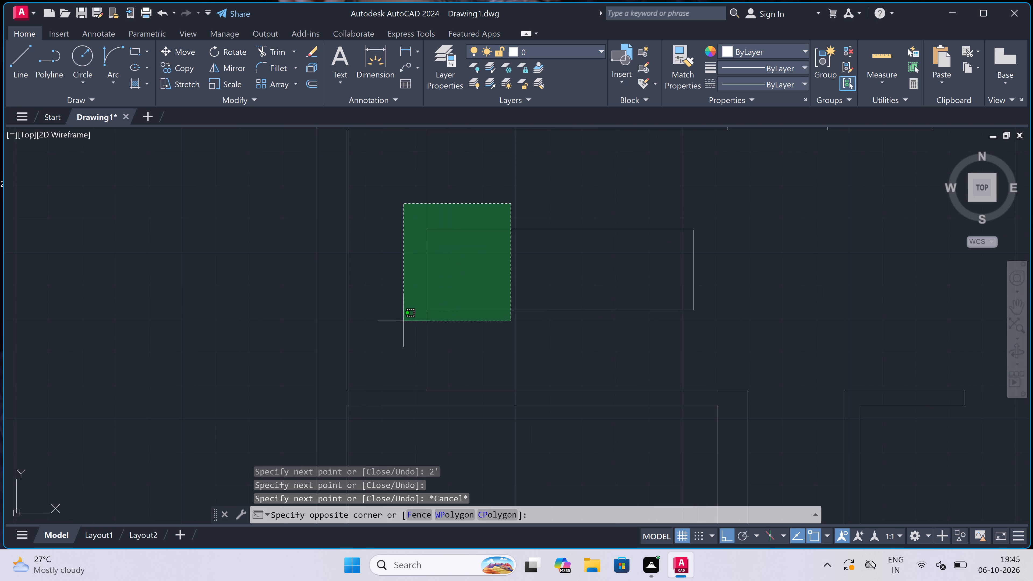
{"action": "left_click", "coordinate": [380, 336]}
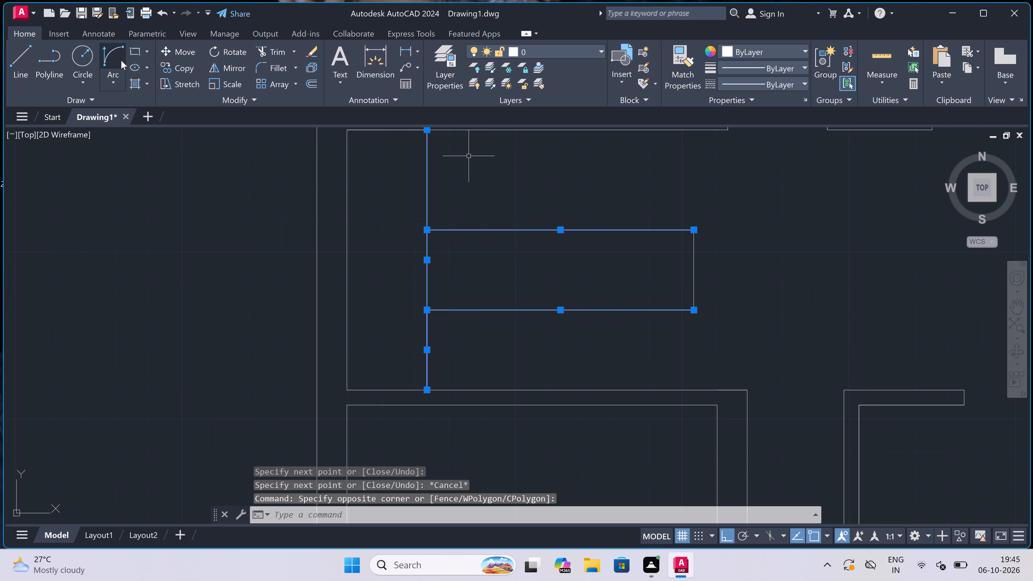
{"action": "left_click", "coordinate": [188, 49]}
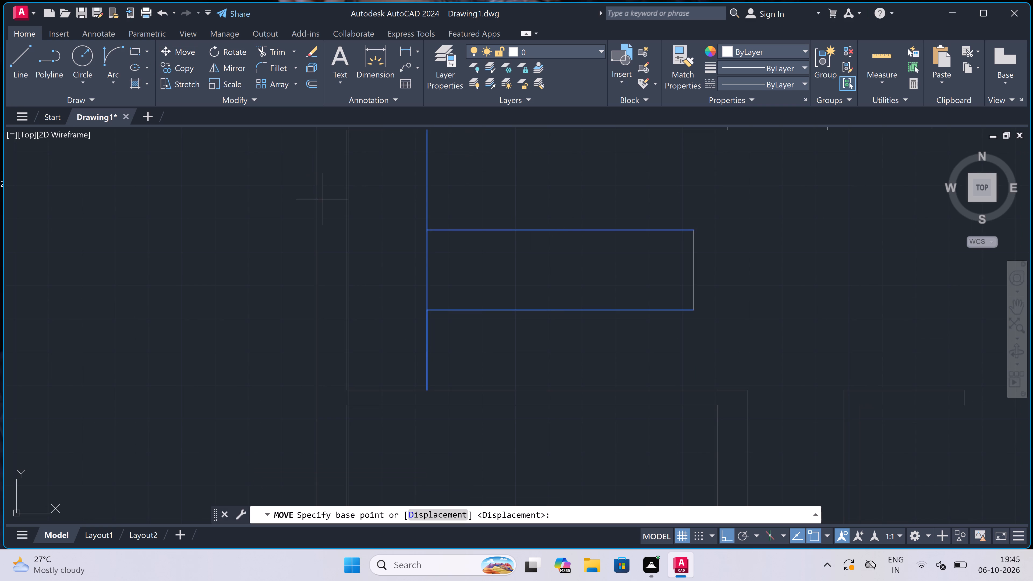
{"action": "left_click", "coordinate": [428, 232]}
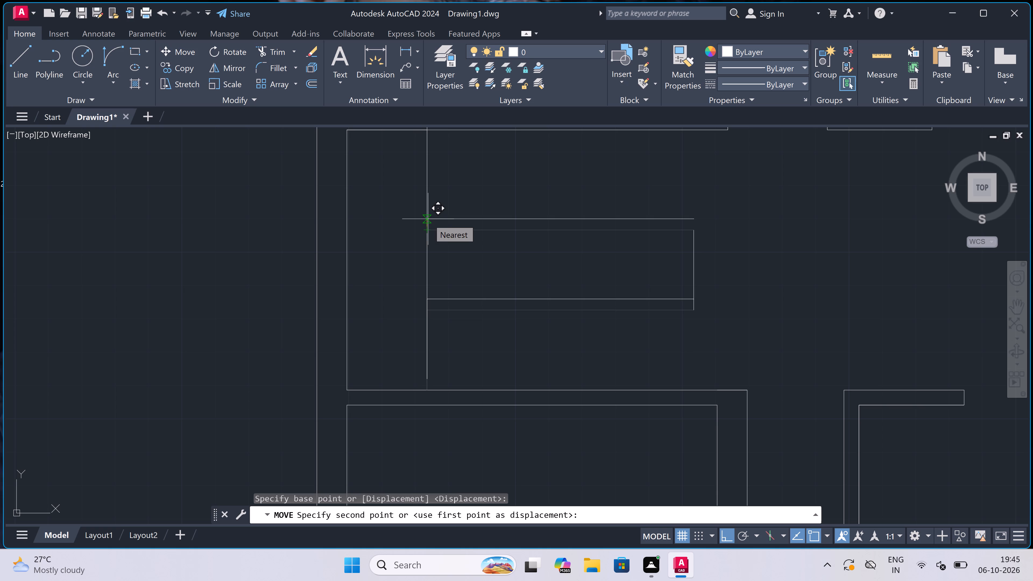
{"action": "left_click", "coordinate": [428, 219]}
Erase the short vertical line at the east end of the two horizontal lines.
{"action": "scroll", "coordinate": [452, 256], "scroll_direction": "down", "scroll_amount": 3}
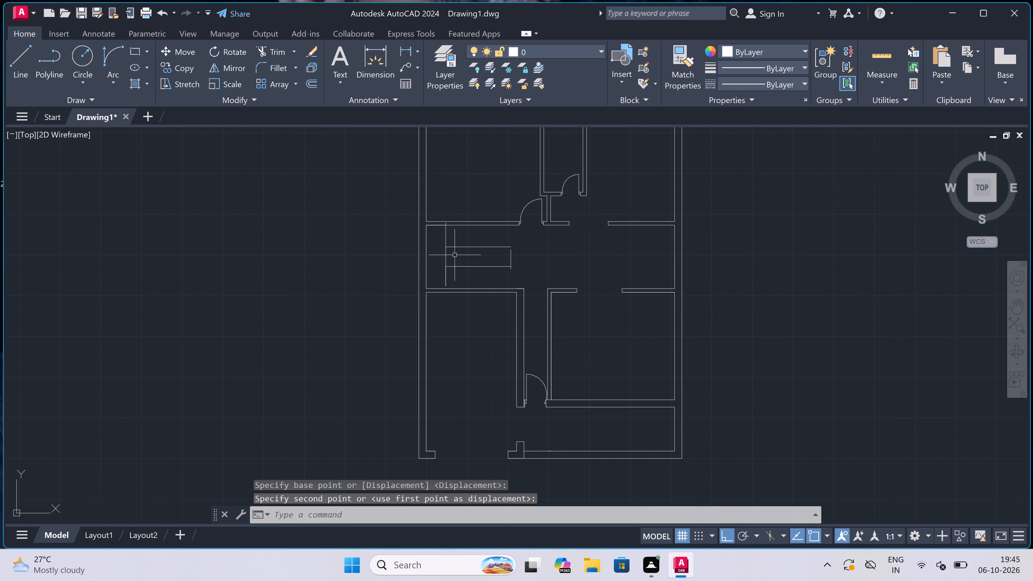
{"action": "scroll", "coordinate": [544, 236], "scroll_direction": "up", "scroll_amount": 4}
{"action": "scroll", "coordinate": [357, 323], "scroll_direction": "down", "scroll_amount": 3}
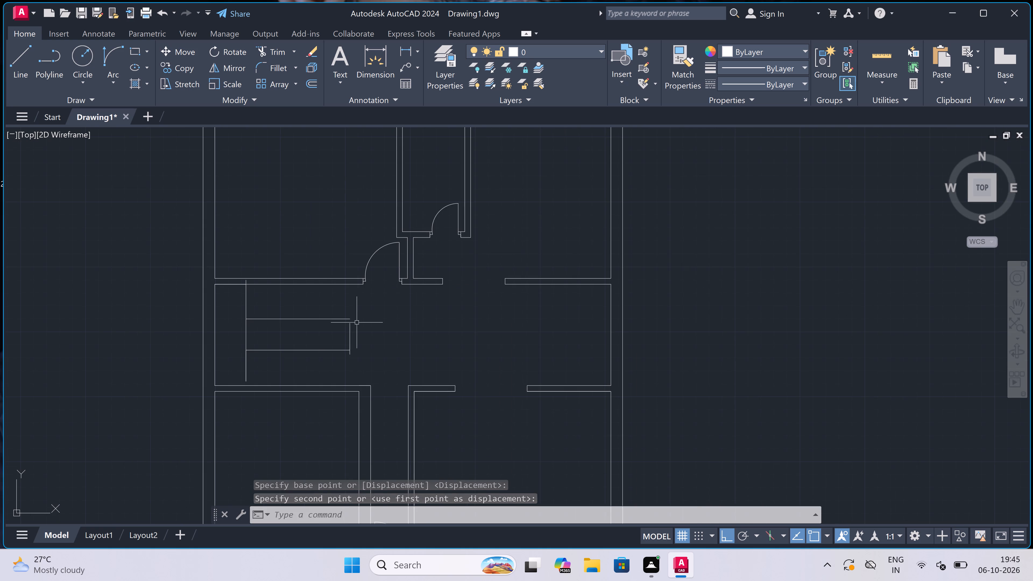
{"action": "scroll", "coordinate": [316, 347], "scroll_direction": "up", "scroll_amount": 3}
{"action": "double_click", "coordinate": [530, 276]}
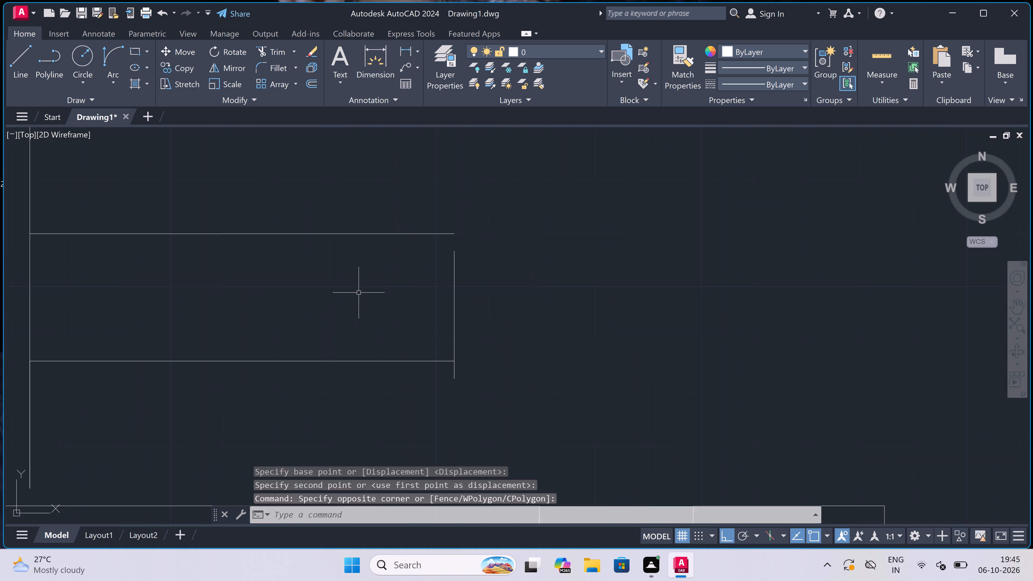
{"action": "left_click", "coordinate": [511, 269]}
{"action": "left_click", "coordinate": [359, 282]}
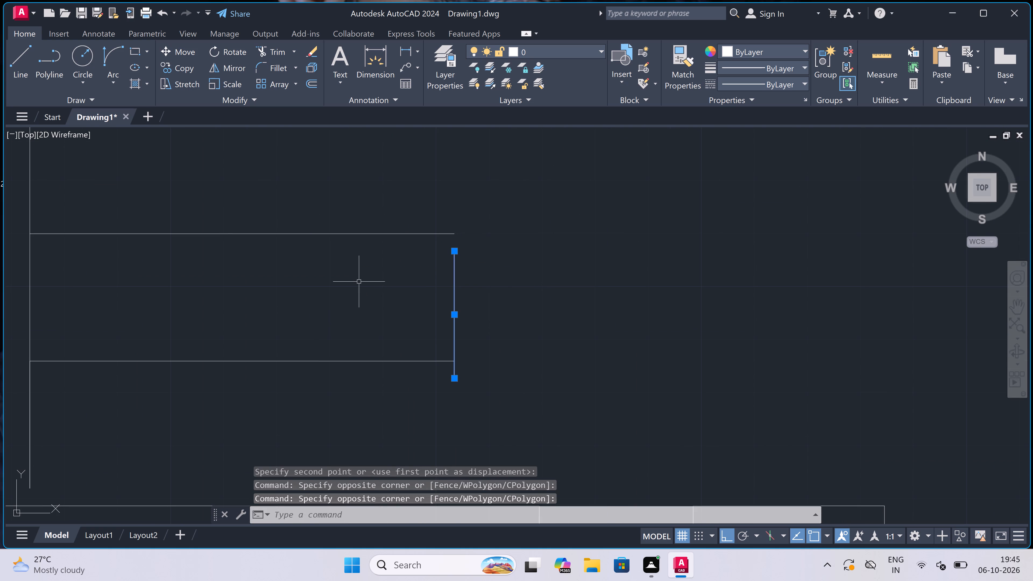
{"action": "key", "text": "Delete"}
Trim the part of the new vertical line that projects above the upper partition's bottom line.
{"action": "scroll", "coordinate": [399, 262], "scroll_direction": "down", "scroll_amount": 5}
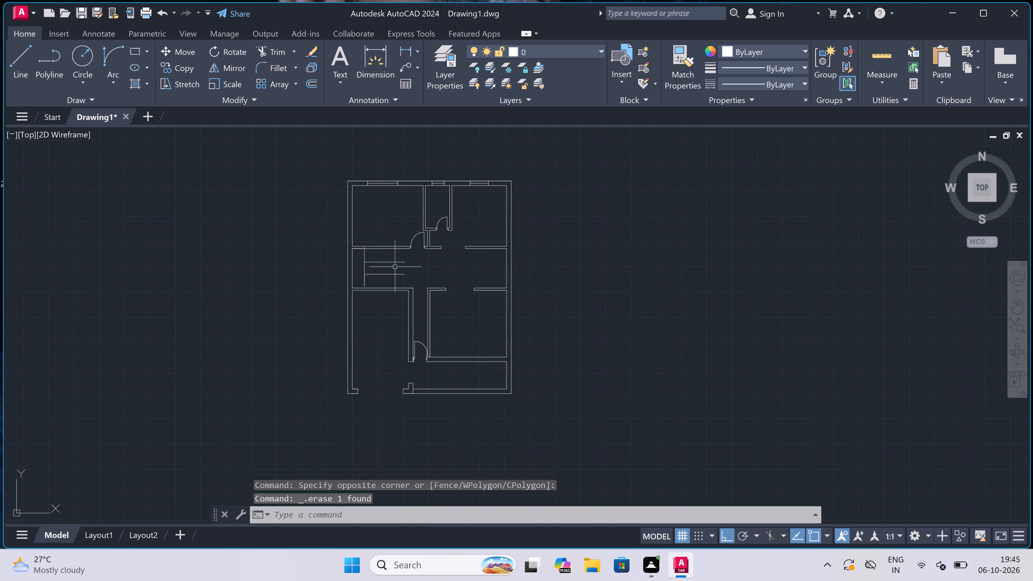
{"action": "scroll", "coordinate": [348, 279], "scroll_direction": "up", "scroll_amount": 3}
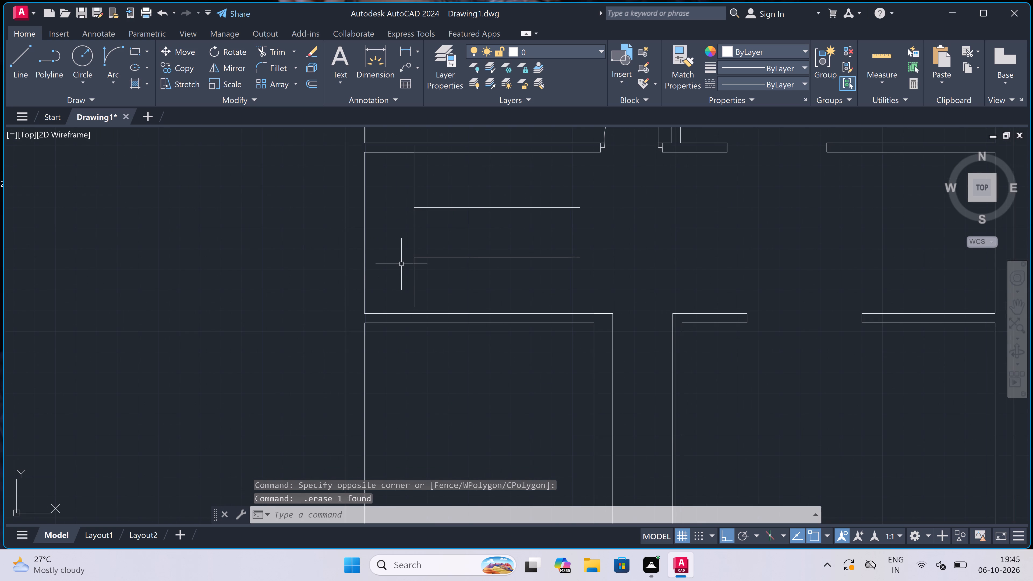
{"action": "key", "text": "t"}
{"action": "key", "text": "r"}
{"action": "key", "text": "space"}
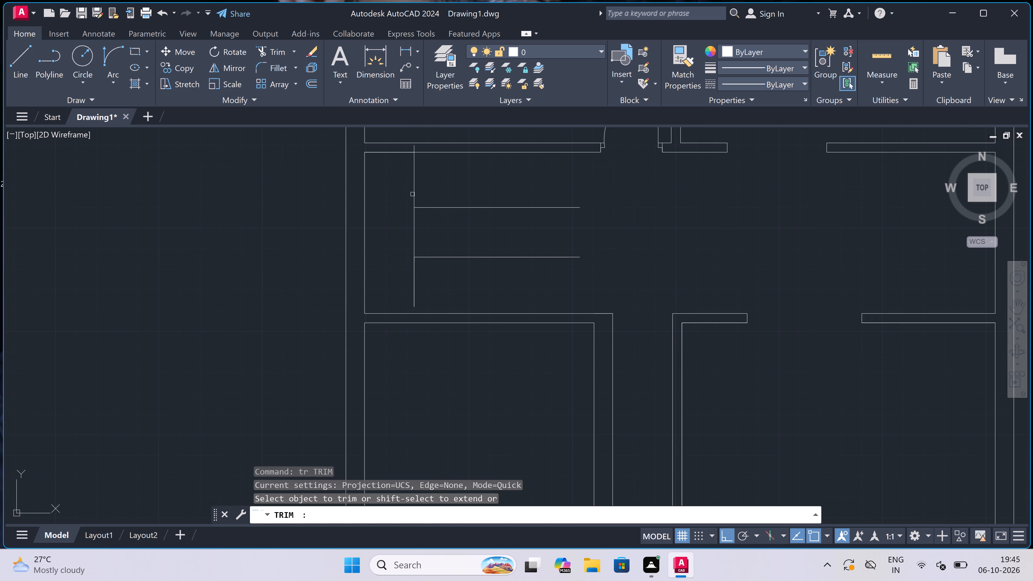
{"action": "scroll", "coordinate": [413, 148], "scroll_direction": "up", "scroll_amount": 5}
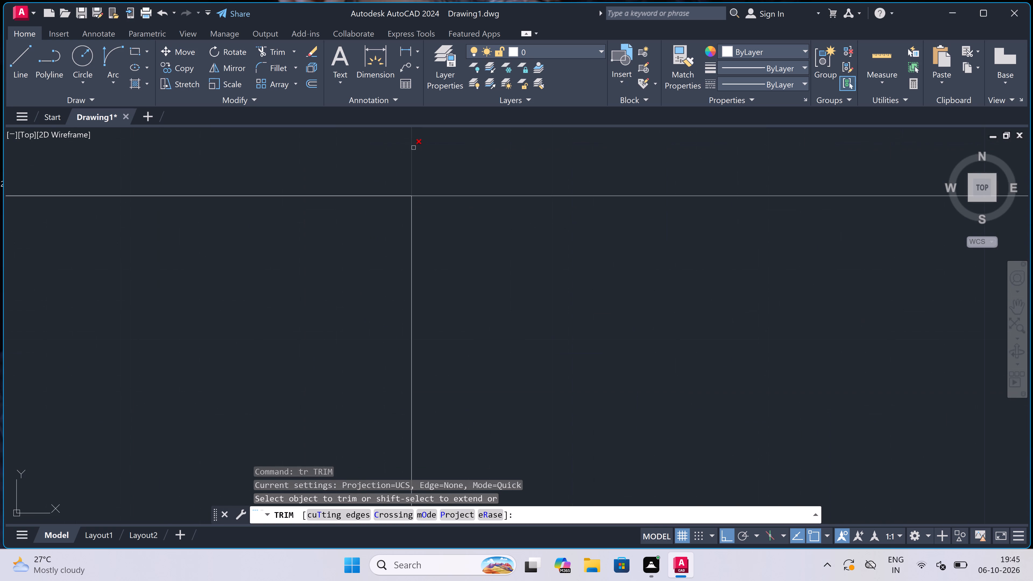
{"action": "left_click", "coordinate": [413, 148]}
{"action": "scroll", "coordinate": [413, 149], "scroll_direction": "down", "scroll_amount": 5}
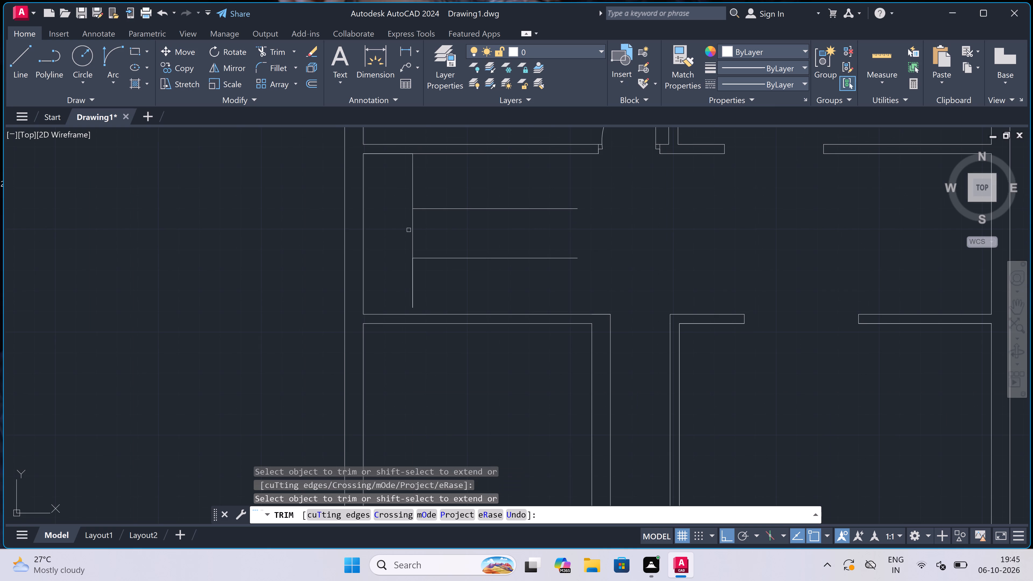
{"action": "scroll", "coordinate": [436, 298], "scroll_direction": "up", "scroll_amount": 2}
{"action": "key", "text": "Escape"}
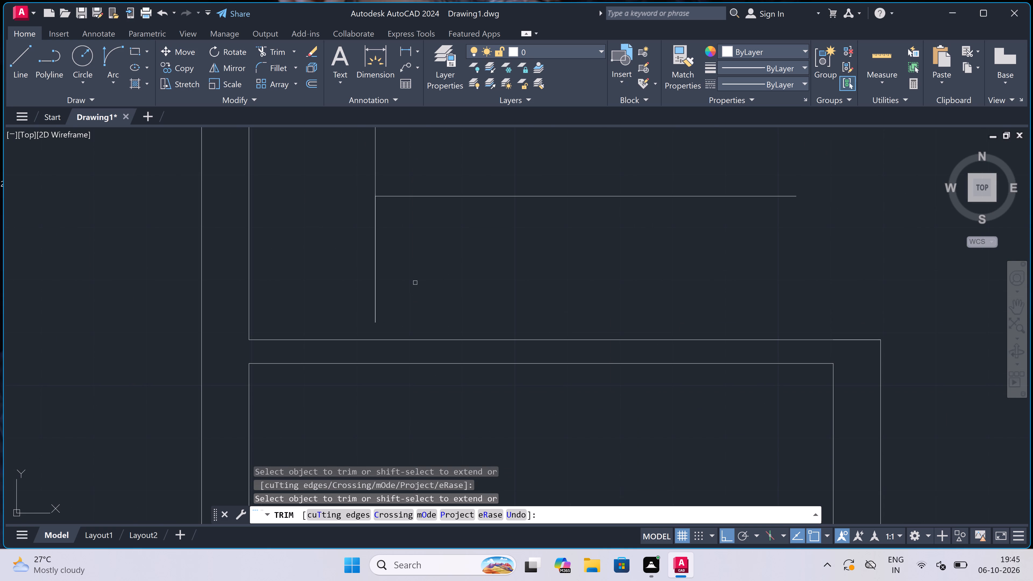
Extend the new vertical line south to the top line of the lower partition.
{"action": "key", "text": "e"}
{"action": "key", "text": "x"}
{"action": "key", "text": "space"}
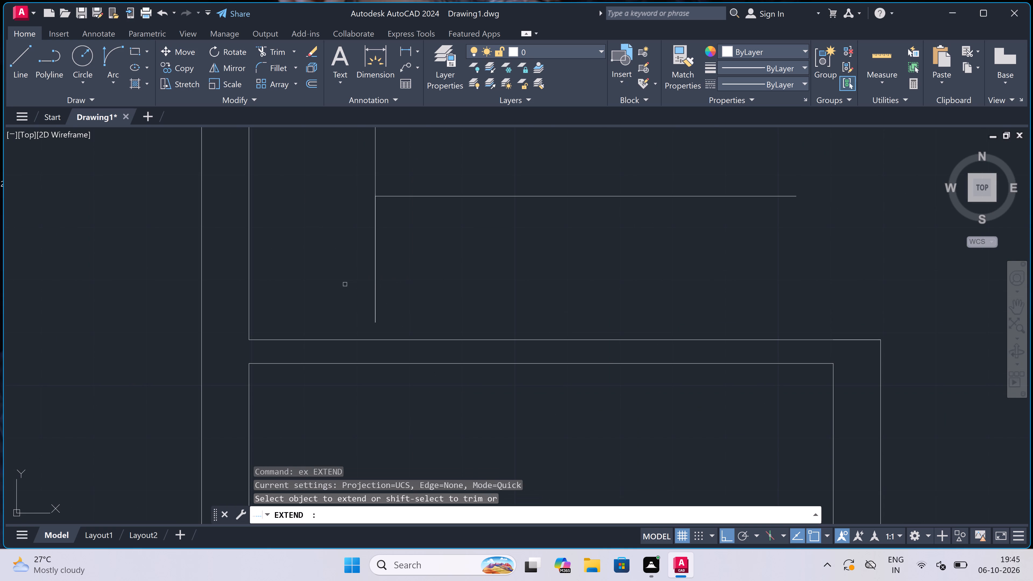
{"action": "left_click", "coordinate": [345, 284]}
{"action": "left_click", "coordinate": [486, 293]}
{"action": "scroll", "coordinate": [455, 296], "scroll_direction": "down", "scroll_amount": 4}
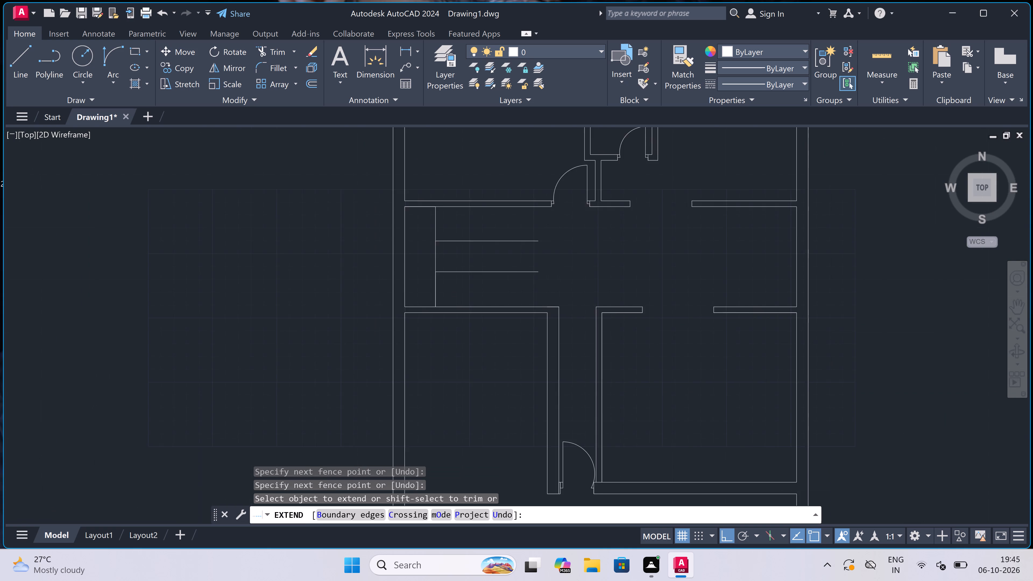
{"action": "scroll", "coordinate": [487, 258], "scroll_direction": "up", "scroll_amount": 3}
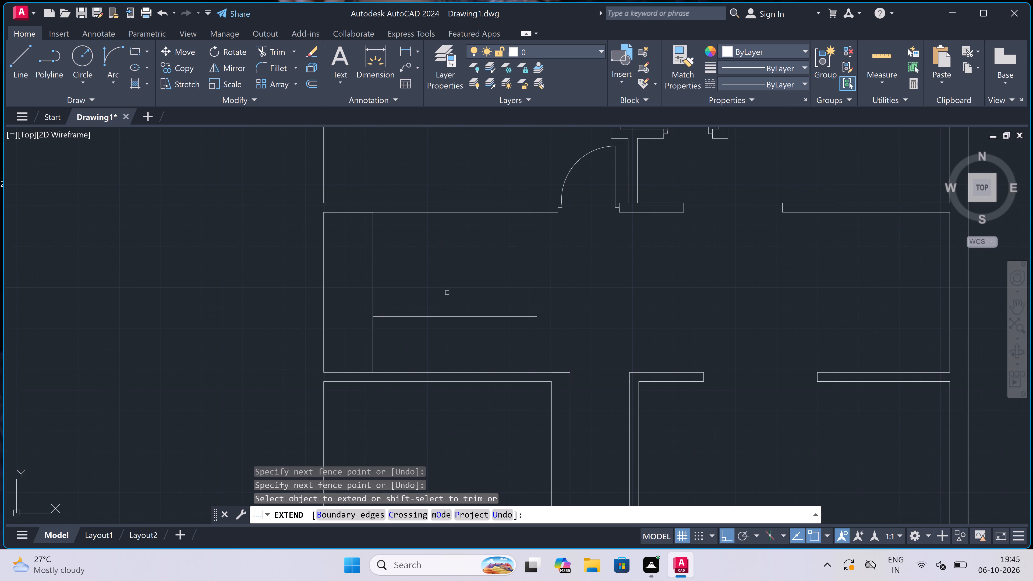
{"action": "key", "text": "Escape"}
Draw lines continuing both horizontal lines west from the vertical line to the west exterior wall's inner line.
{"action": "key", "text": "l"}
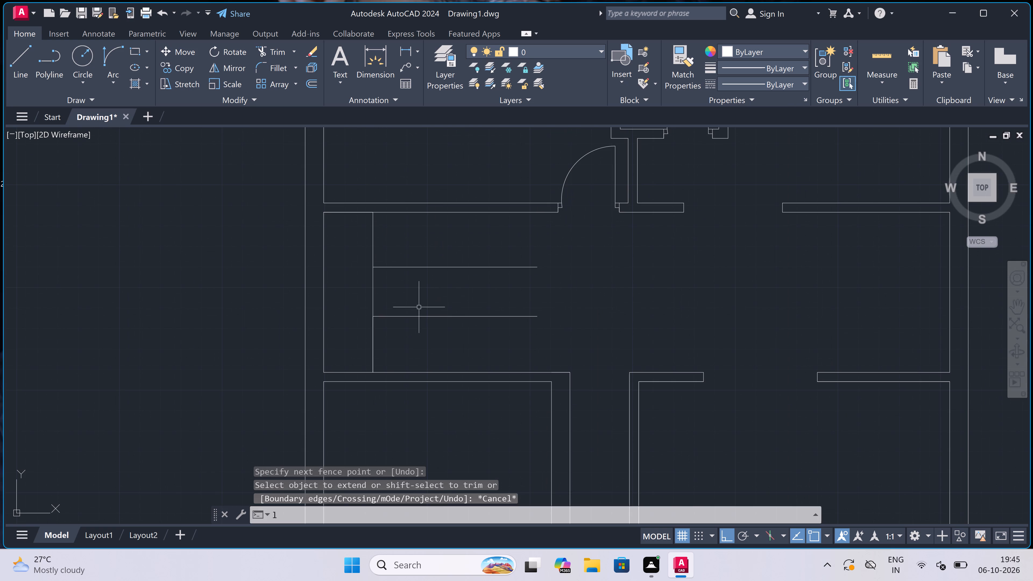
{"action": "key", "text": "space"}
{"action": "left_click", "coordinate": [377, 317]}
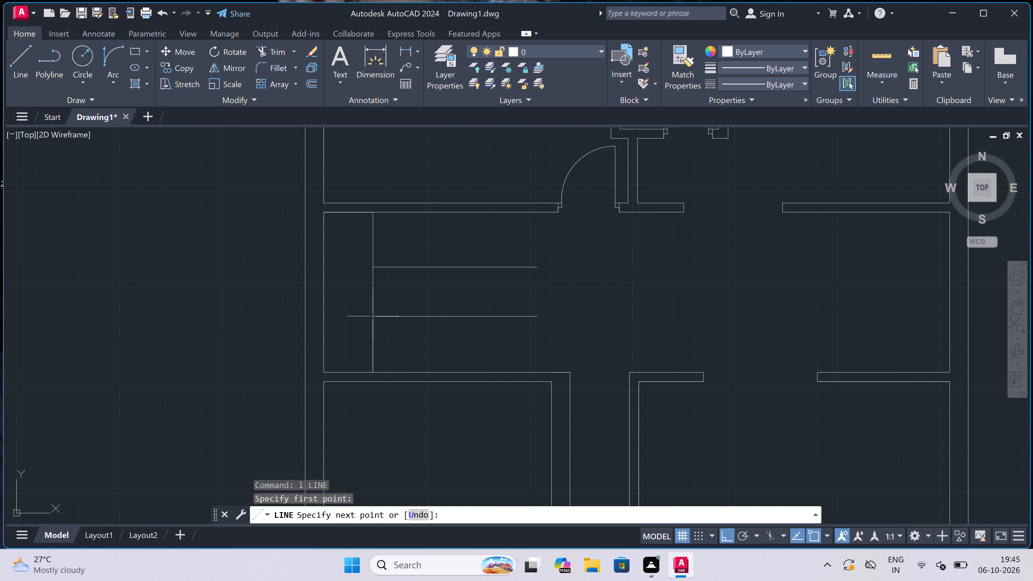
{"action": "left_click", "coordinate": [322, 316]}
{"action": "key", "text": "Escape"}
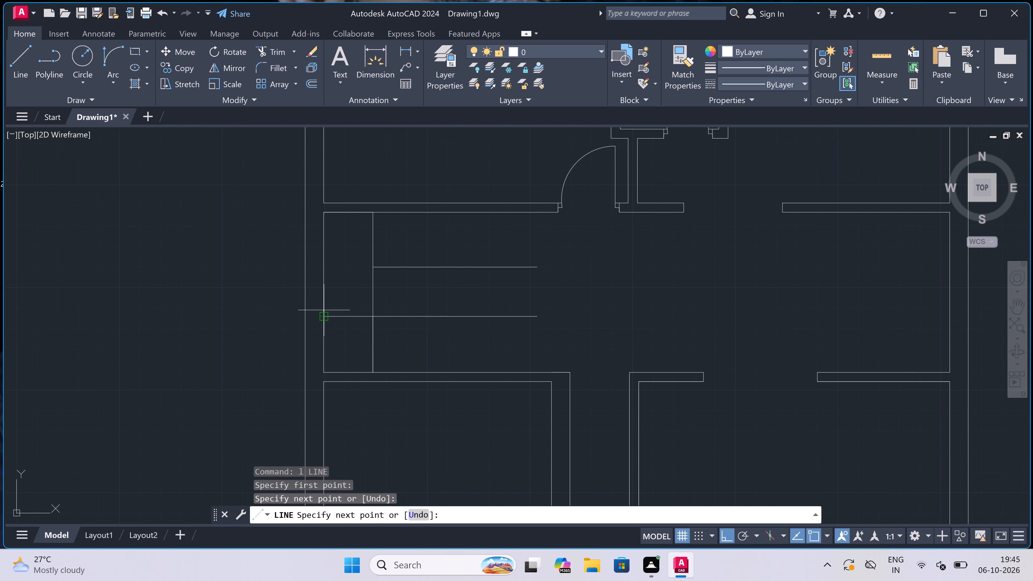
{"action": "key", "text": "space"}
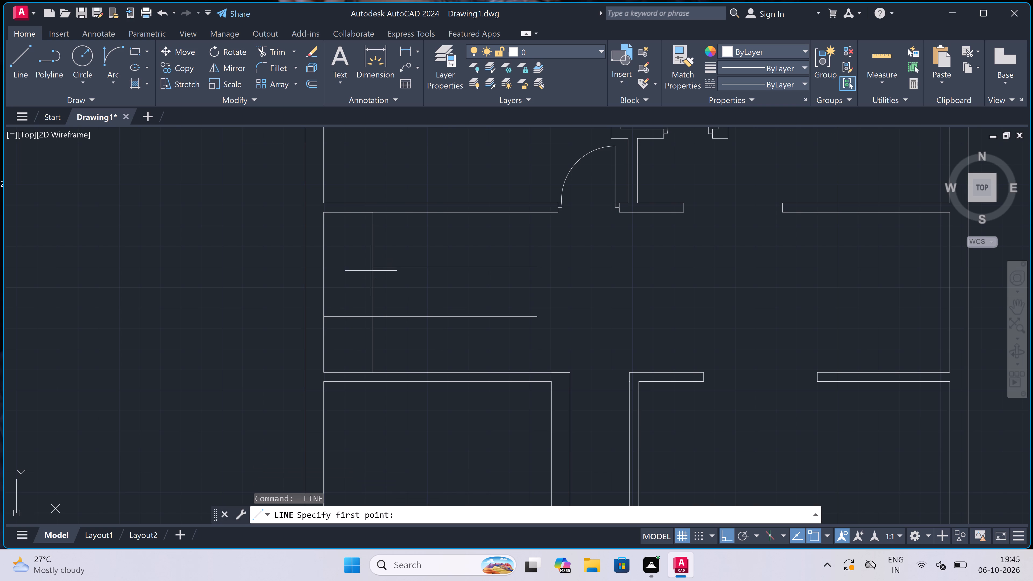
{"action": "scroll", "coordinate": [374, 266], "scroll_direction": "up", "scroll_amount": 2}
{"action": "left_click", "coordinate": [374, 266]}
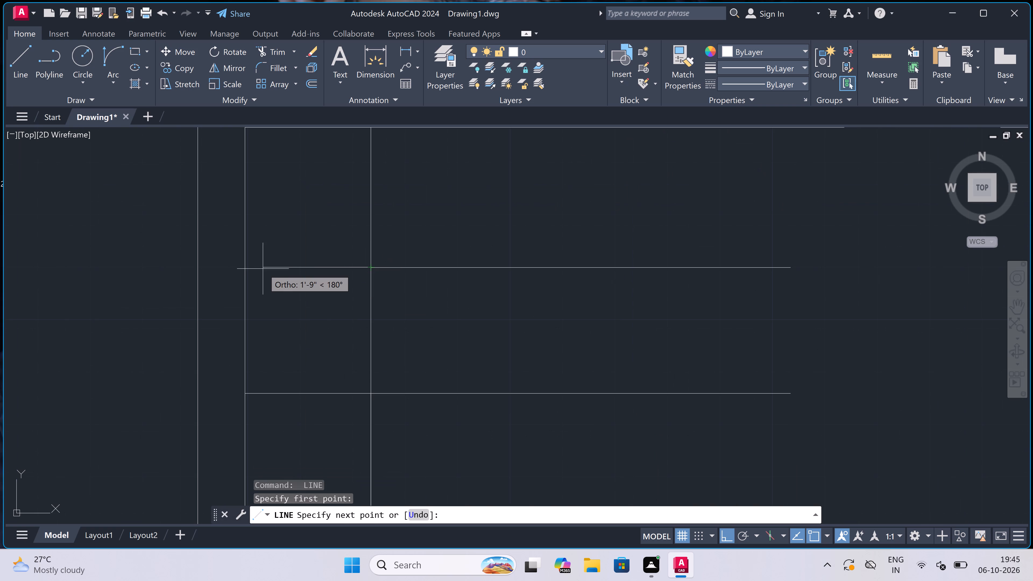
{"action": "left_click", "coordinate": [248, 271]}
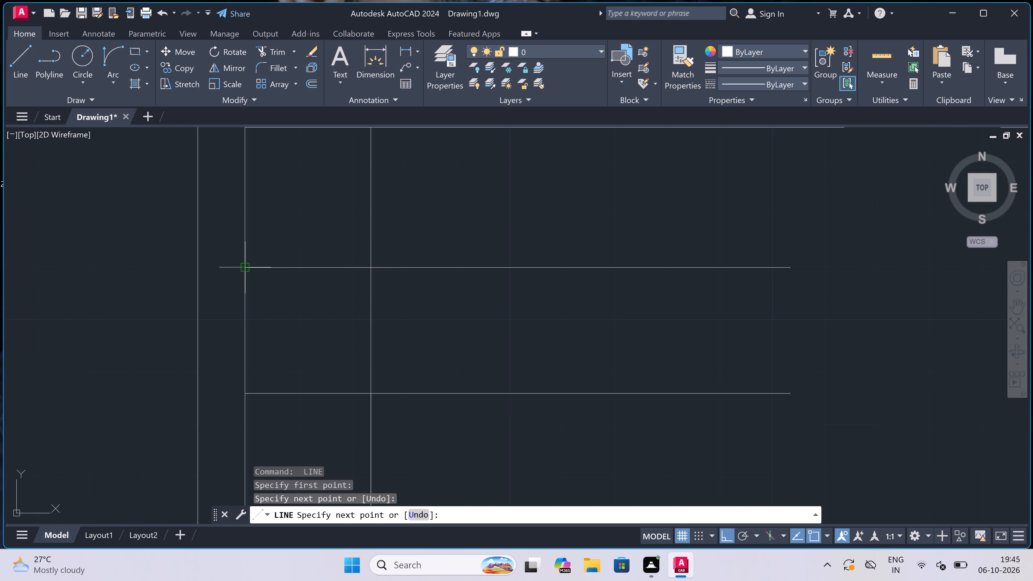
{"action": "key", "text": "Escape"}
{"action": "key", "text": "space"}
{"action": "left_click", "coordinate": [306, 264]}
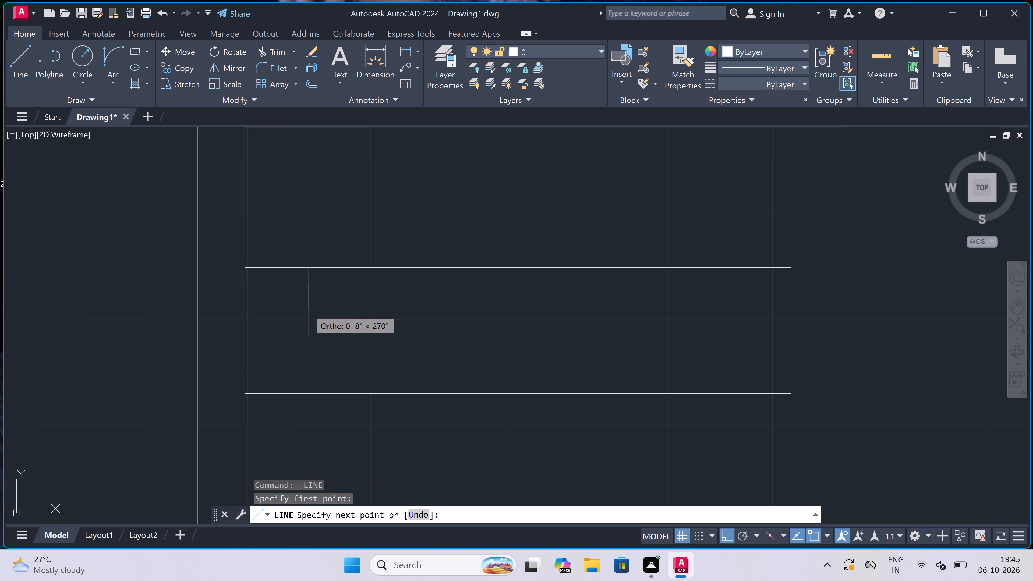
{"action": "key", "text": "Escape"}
Offset the upper horizontal line's segment beside the west exterior wall 8" south, and offset that copy another 8" south.
{"action": "type", "text": "o"}
{"action": "key", "text": "space"}
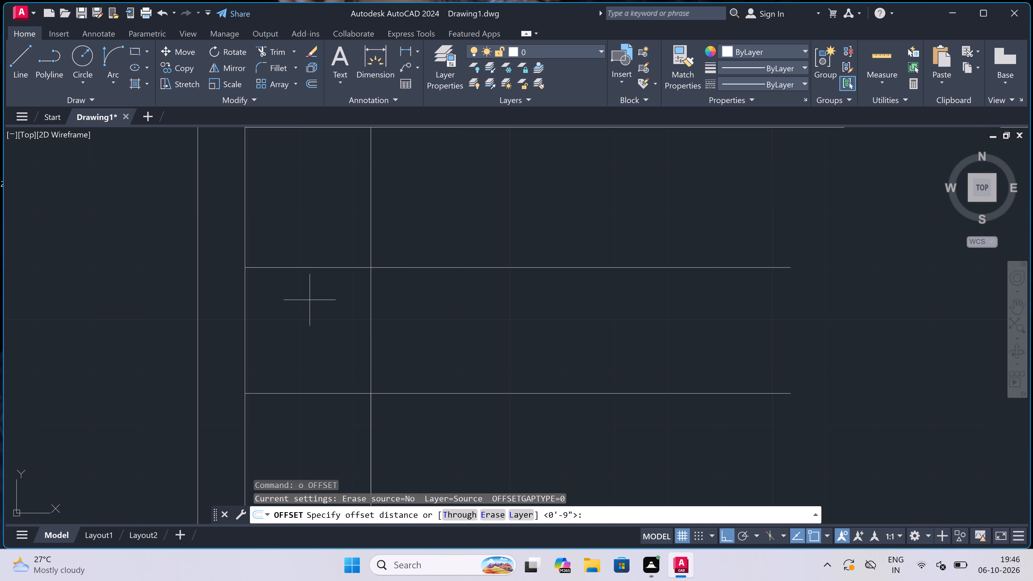
{"action": "left_click", "coordinate": [309, 268]}
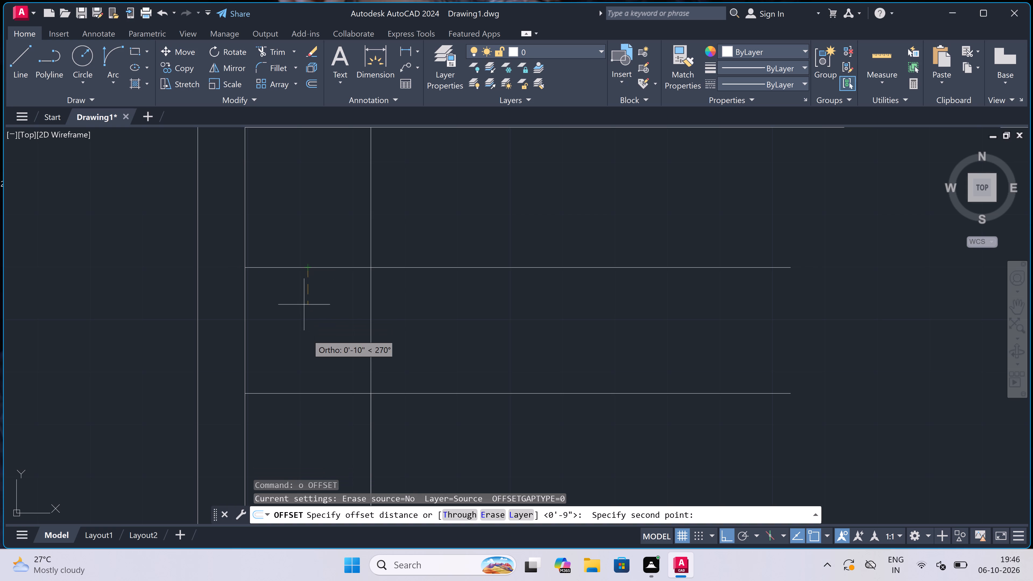
{"action": "key", "text": "8"}
{"action": "key", "text": "shift+quotedbl"}
{"action": "key", "text": "space"}
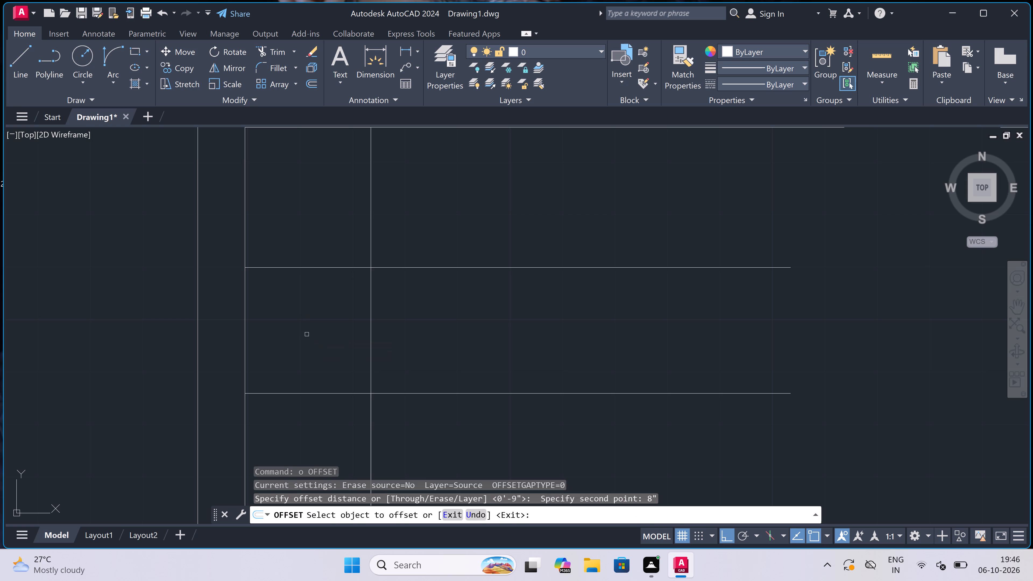
{"action": "left_click", "coordinate": [312, 267]}
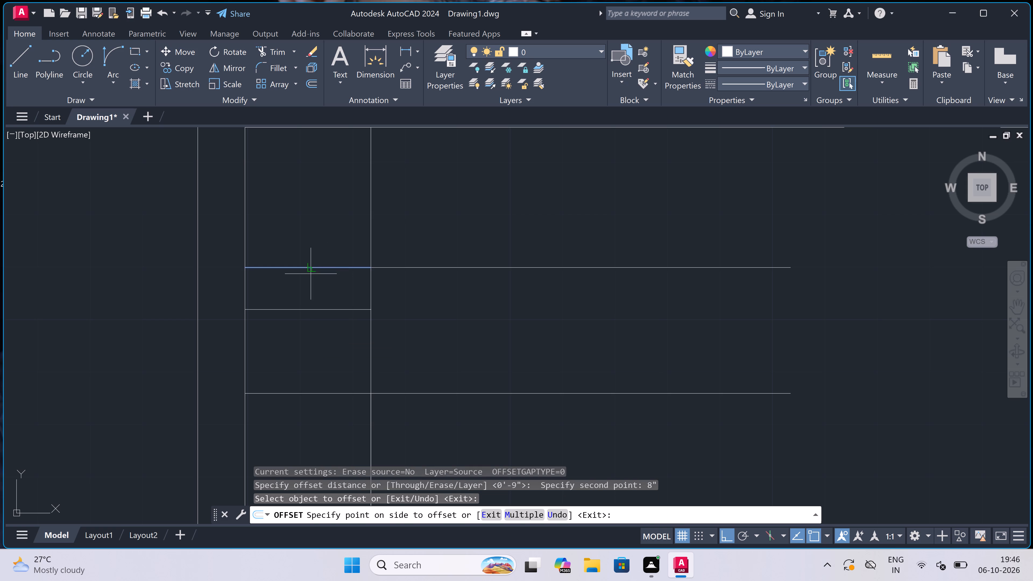
{"action": "left_click", "coordinate": [294, 361]}
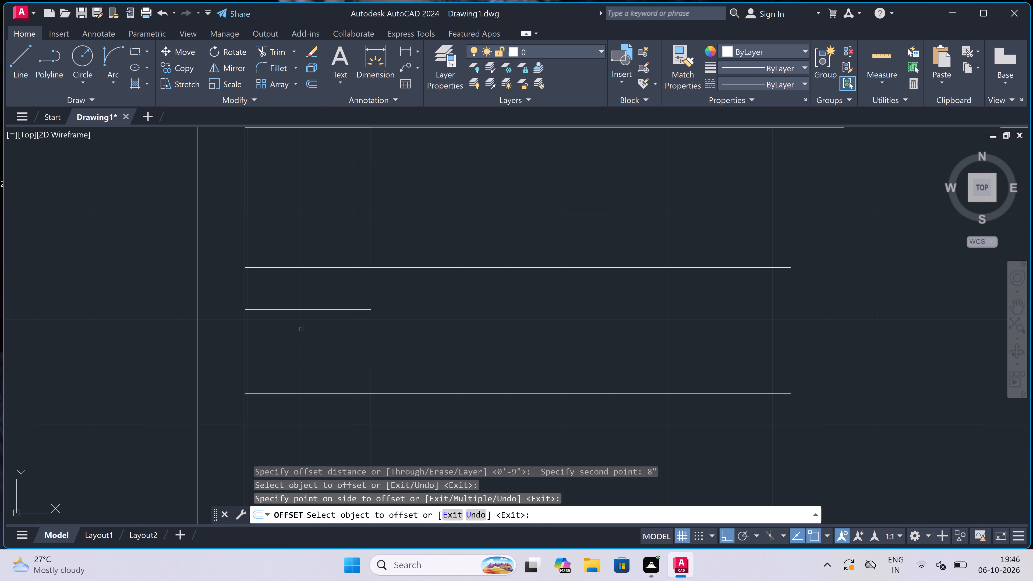
{"action": "double_click", "coordinate": [306, 310]}
{"action": "left_click", "coordinate": [297, 387]}
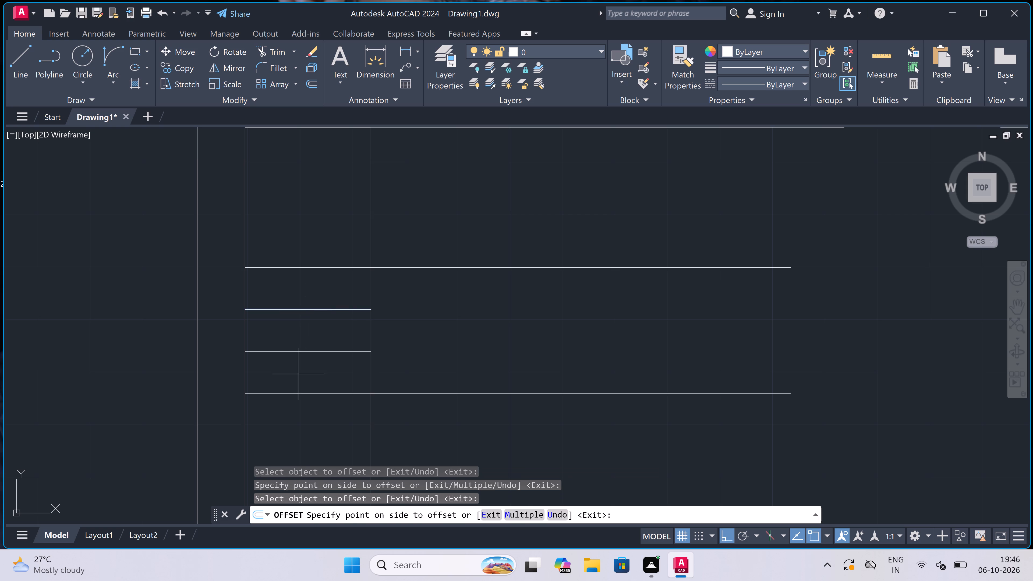
{"action": "key", "text": "Escape"}
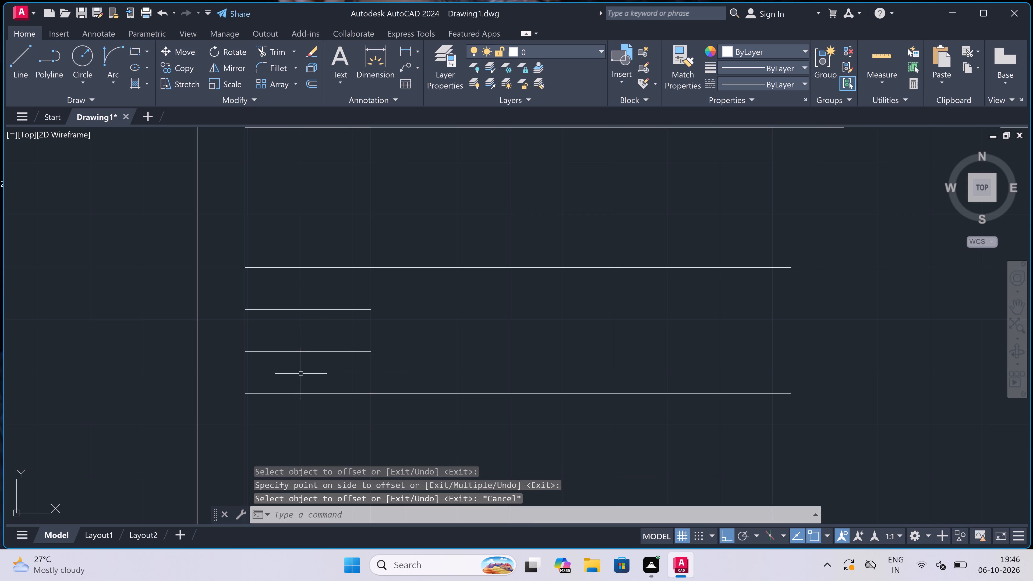
Offset the vertical line near the middle room's west wall eastward eight times at 9" spacing to form stair treads.
{"action": "scroll", "coordinate": [350, 289], "scroll_direction": "down", "scroll_amount": 3}
{"action": "scroll", "coordinate": [353, 274], "scroll_direction": "up", "scroll_amount": 3}
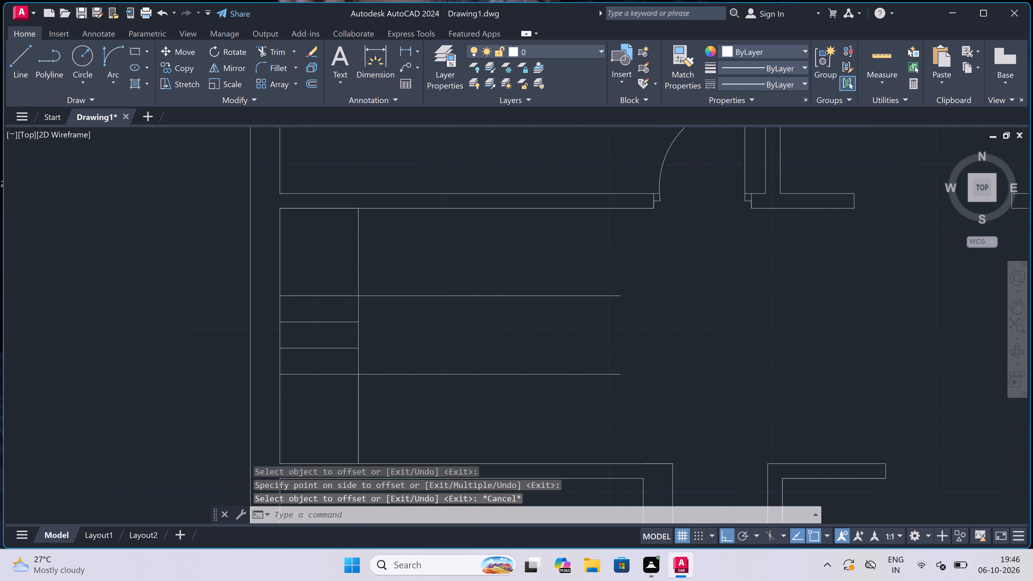
{"action": "scroll", "coordinate": [360, 251], "scroll_direction": "down", "scroll_amount": 3}
{"action": "scroll", "coordinate": [359, 234], "scroll_direction": "up", "scroll_amount": 4}
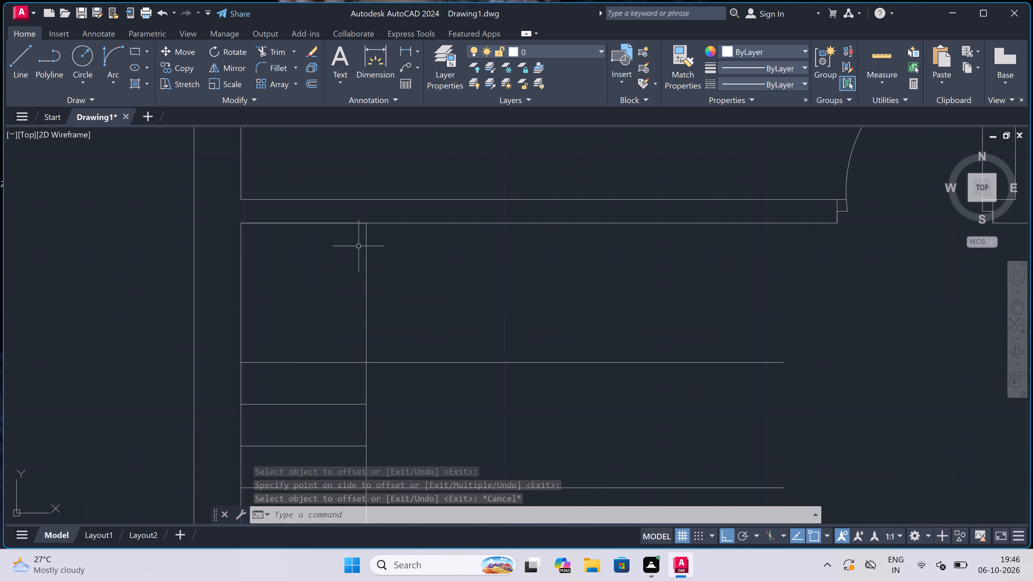
{"action": "scroll", "coordinate": [358, 249], "scroll_direction": "up", "scroll_amount": 1}
{"action": "scroll", "coordinate": [357, 249], "scroll_direction": "down", "scroll_amount": 1}
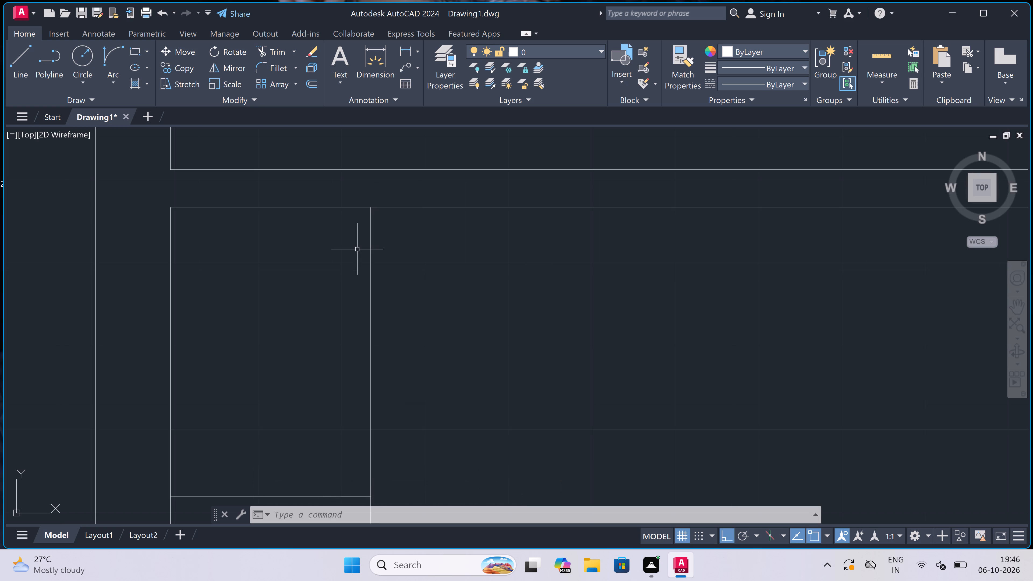
{"action": "key", "text": "o"}
{"action": "key", "text": "space"}
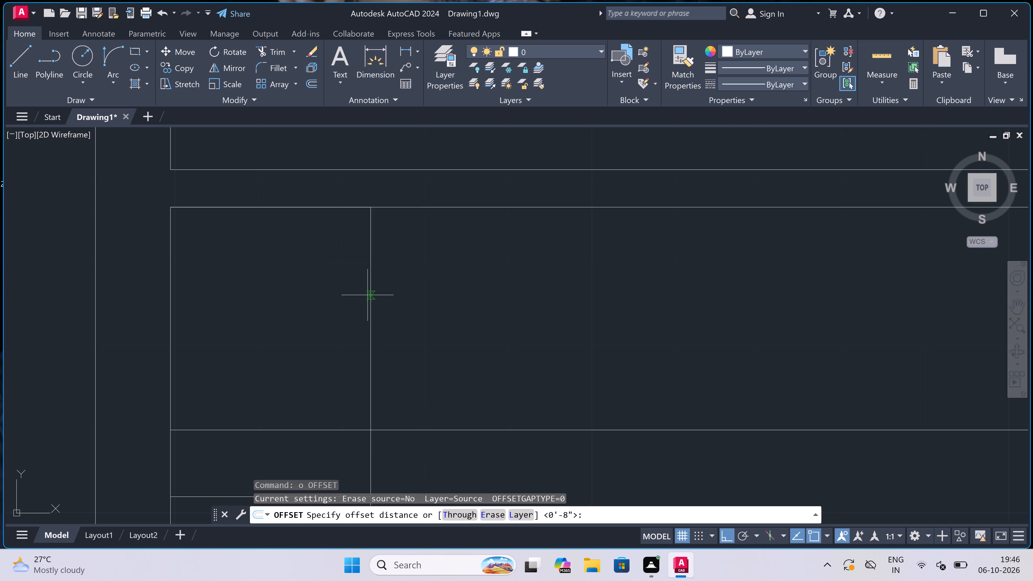
{"action": "left_click", "coordinate": [370, 295]}
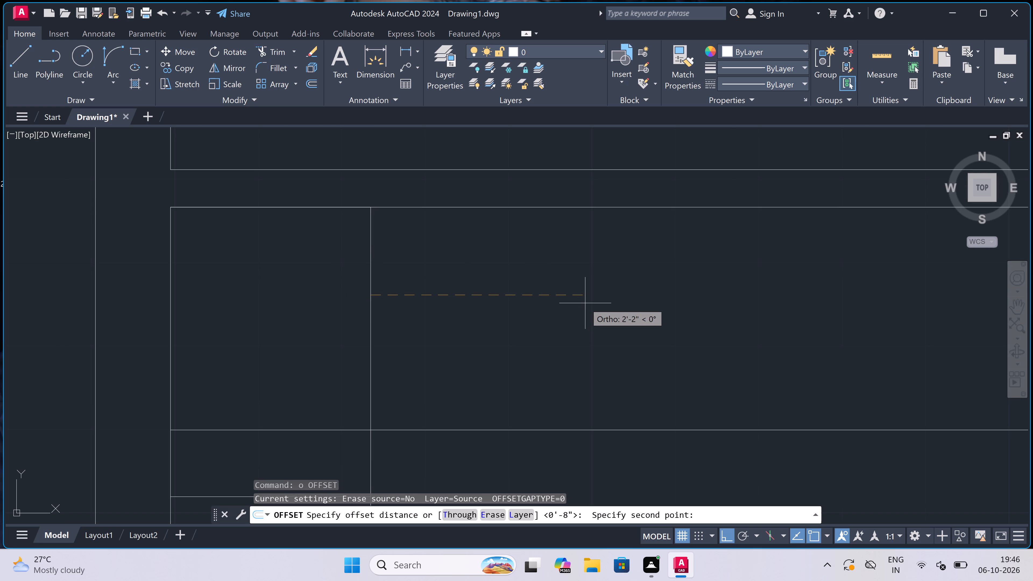
{"action": "type", "text": "9\""}
{"action": "key", "text": "space"}
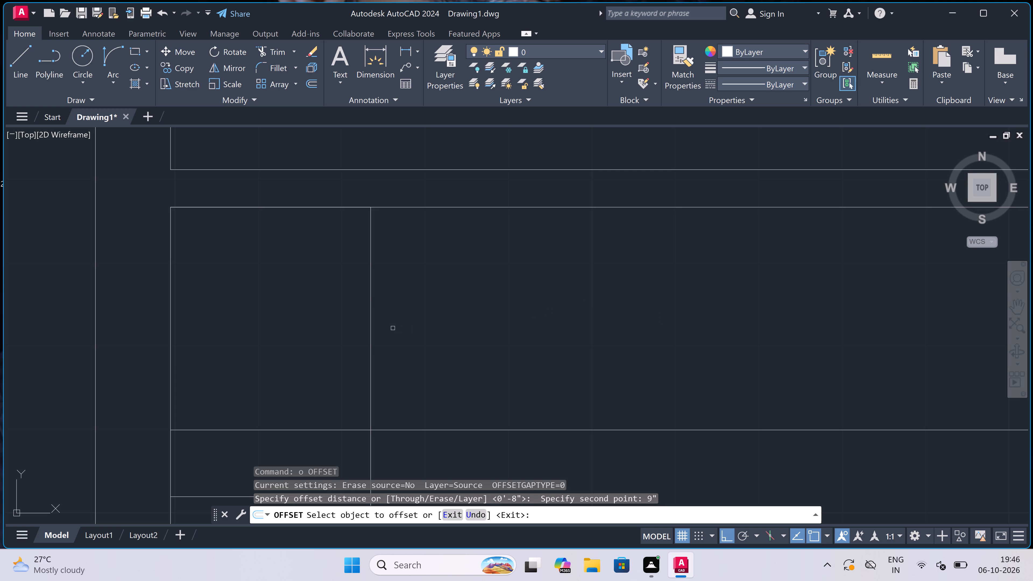
{"action": "left_click", "coordinate": [372, 320]}
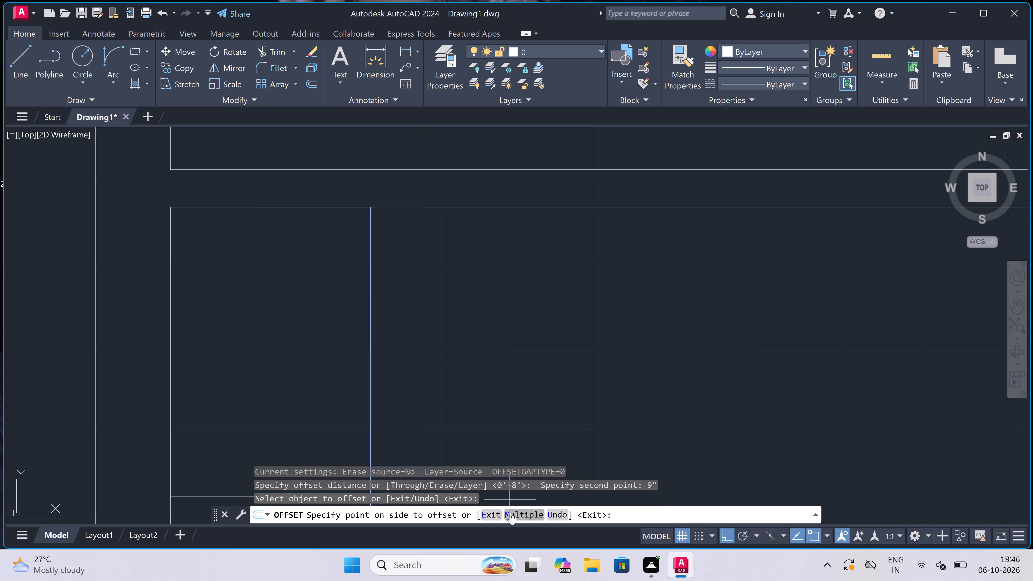
{"action": "left_click", "coordinate": [512, 510]}
{"action": "scroll", "coordinate": [535, 264], "scroll_direction": "down", "scroll_amount": 6}
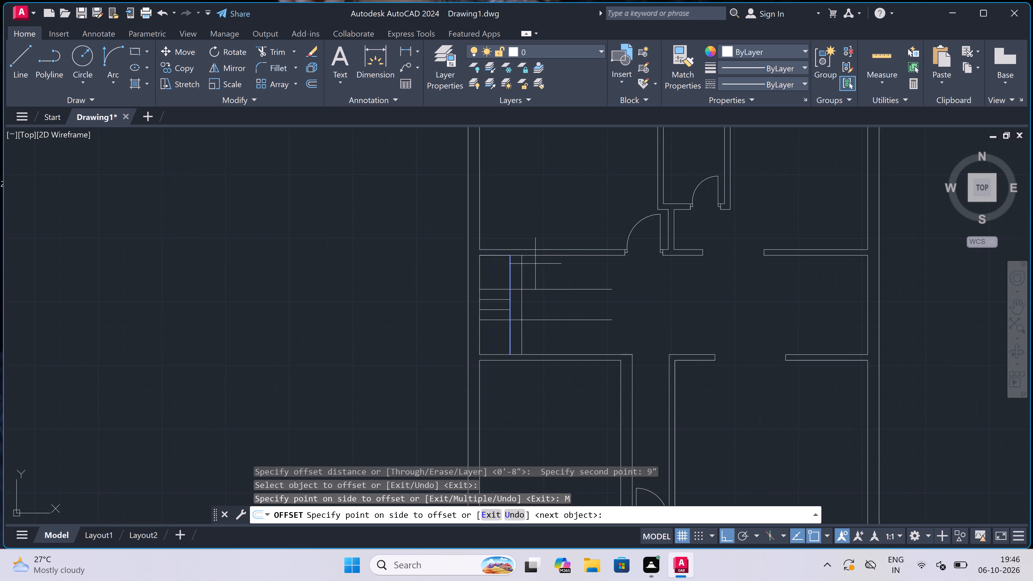
{"action": "double_click", "coordinate": [544, 265]}
{"action": "double_click", "coordinate": [554, 267]}
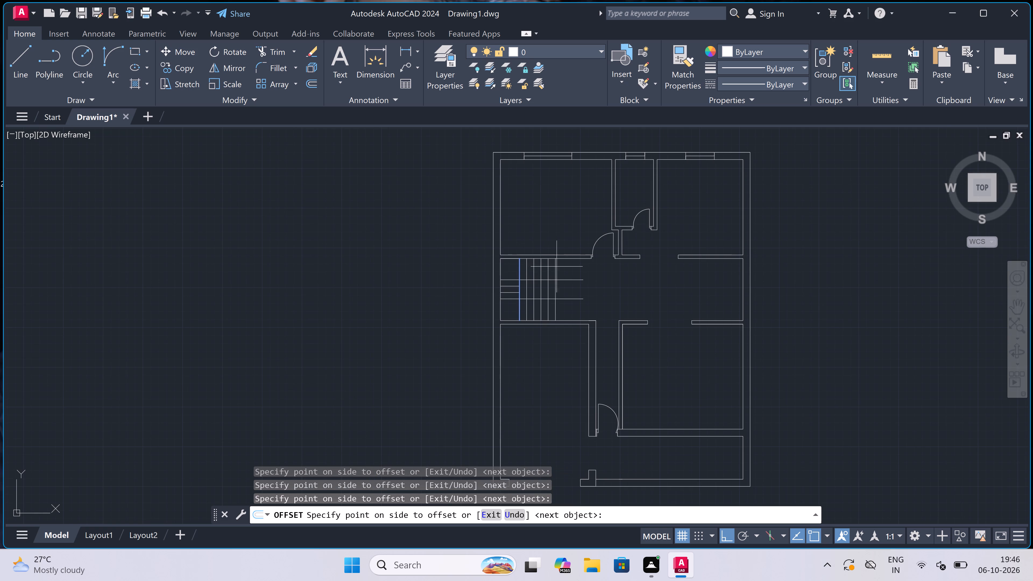
{"action": "scroll", "coordinate": [557, 267], "scroll_direction": "up", "scroll_amount": 3}
{"action": "scroll", "coordinate": [574, 268], "scroll_direction": "down", "scroll_amount": 1}
{"action": "double_click", "coordinate": [590, 274]}
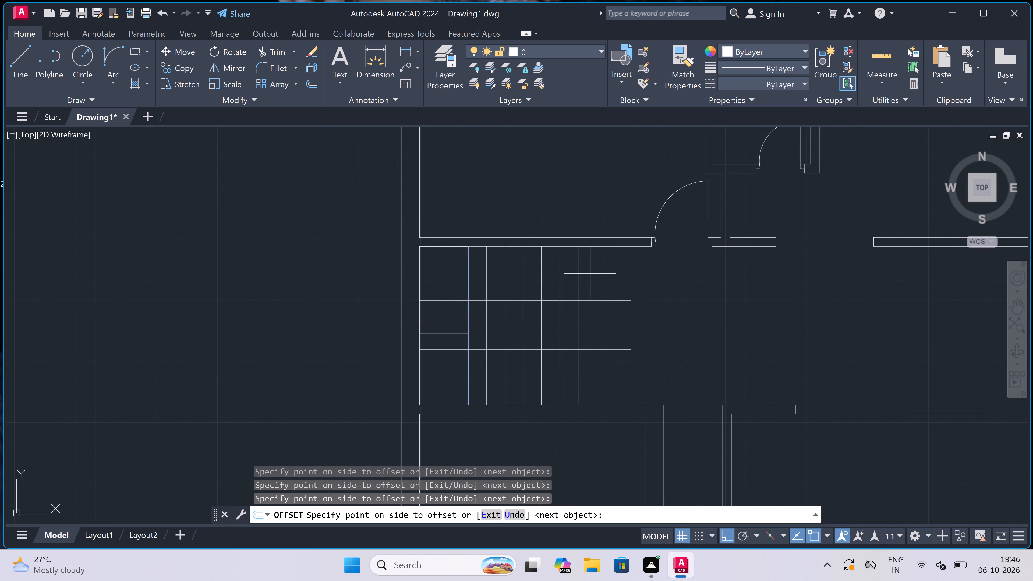
{"action": "left_click", "coordinate": [603, 275]}
{"action": "left_click", "coordinate": [611, 276]}
{"action": "left_click", "coordinate": [615, 275]}
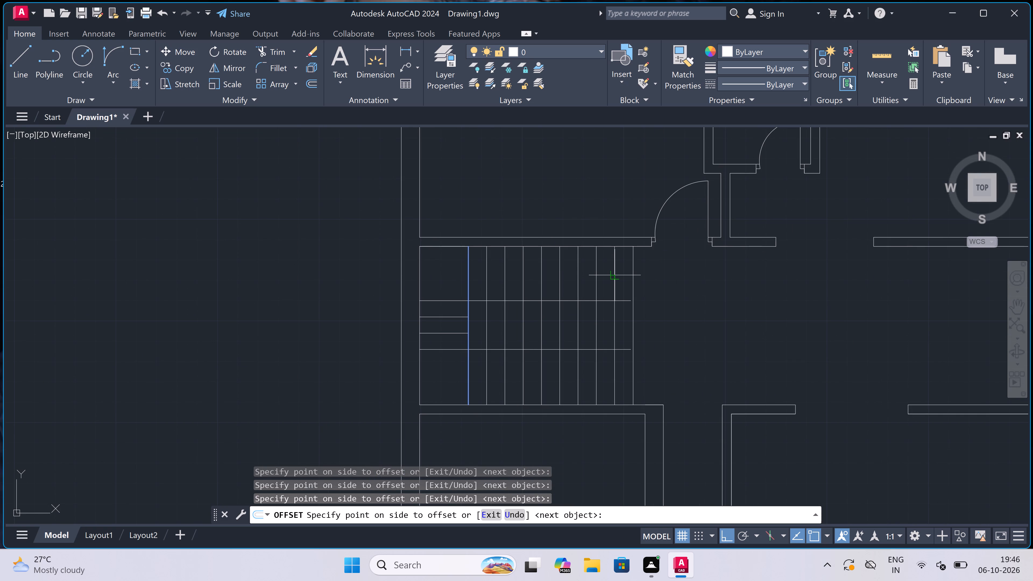
{"action": "key", "text": "Escape"}
Trim the ends of both horizontal stair lines that project east of the last tread line.
{"action": "key", "text": "t"}
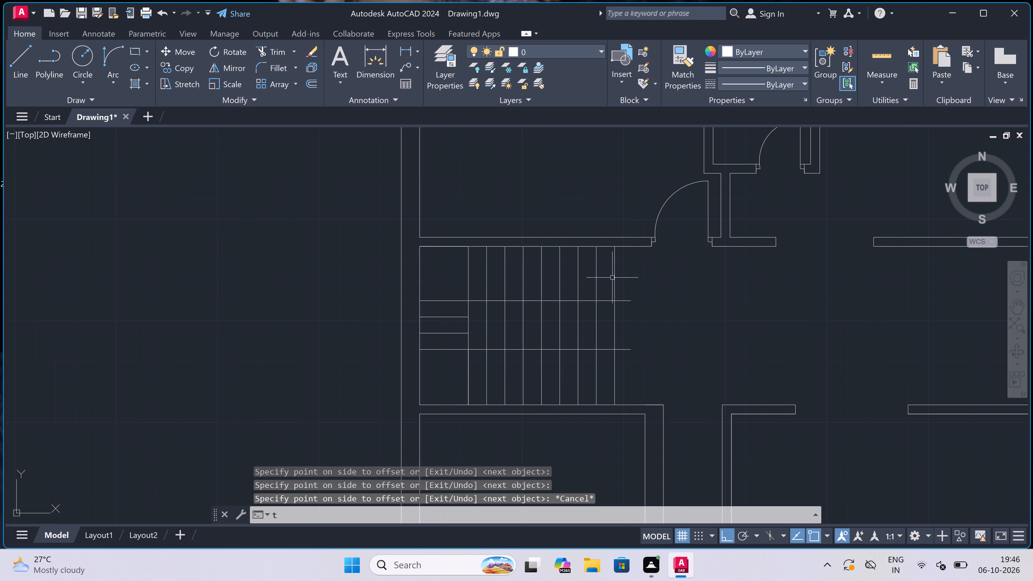
{"action": "key", "text": "r"}
{"action": "key", "text": "space"}
{"action": "scroll", "coordinate": [615, 327], "scroll_direction": "up", "scroll_amount": 3}
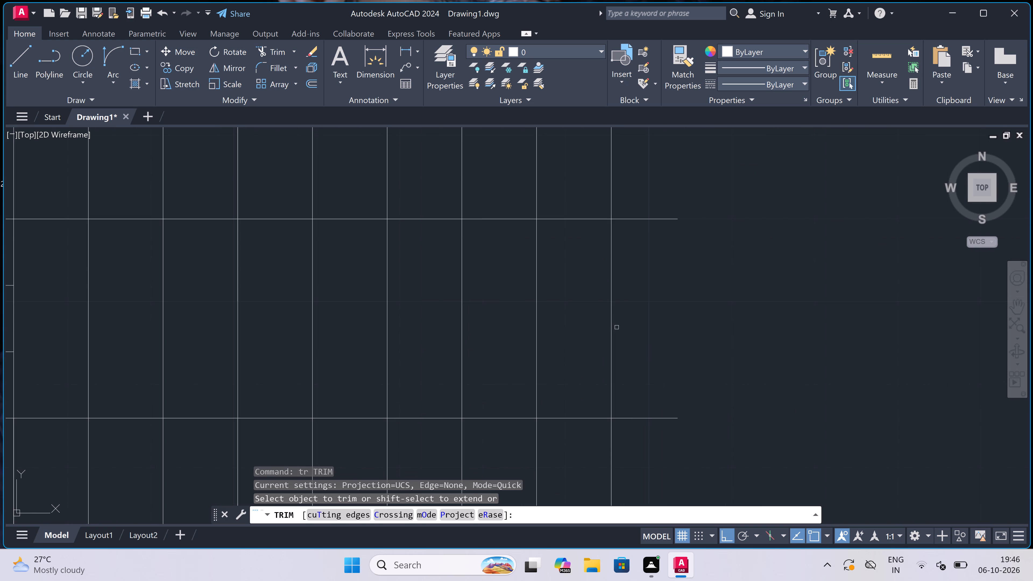
{"action": "left_click", "coordinate": [629, 455]}
{"action": "left_click", "coordinate": [630, 187]}
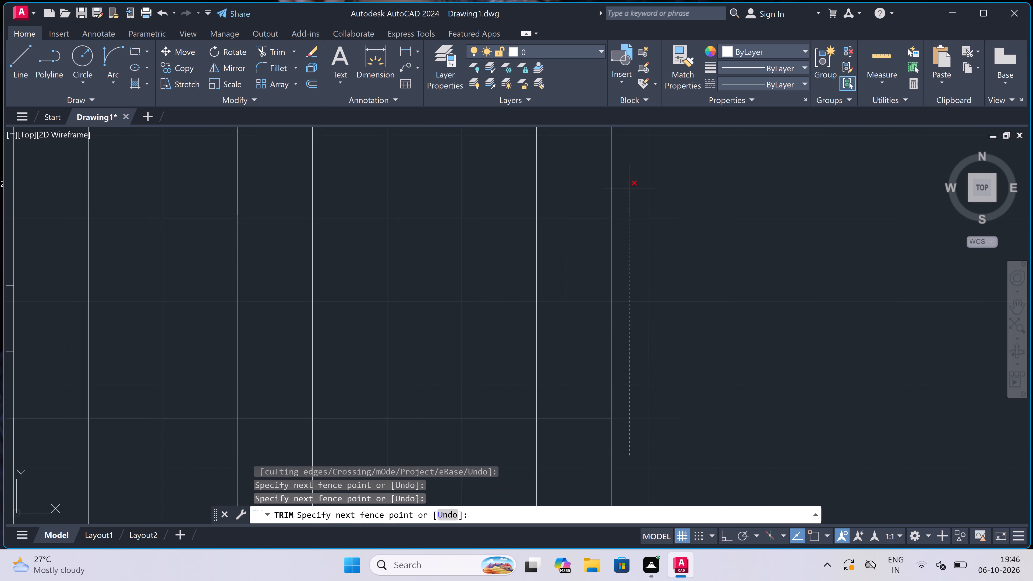
Trim the eight offset tread lines between the two horizontal lines, leaving the original vertical line beside the landing intact.
{"action": "left_click", "coordinate": [628, 301]}
{"action": "scroll", "coordinate": [379, 283], "scroll_direction": "down", "scroll_amount": 3}
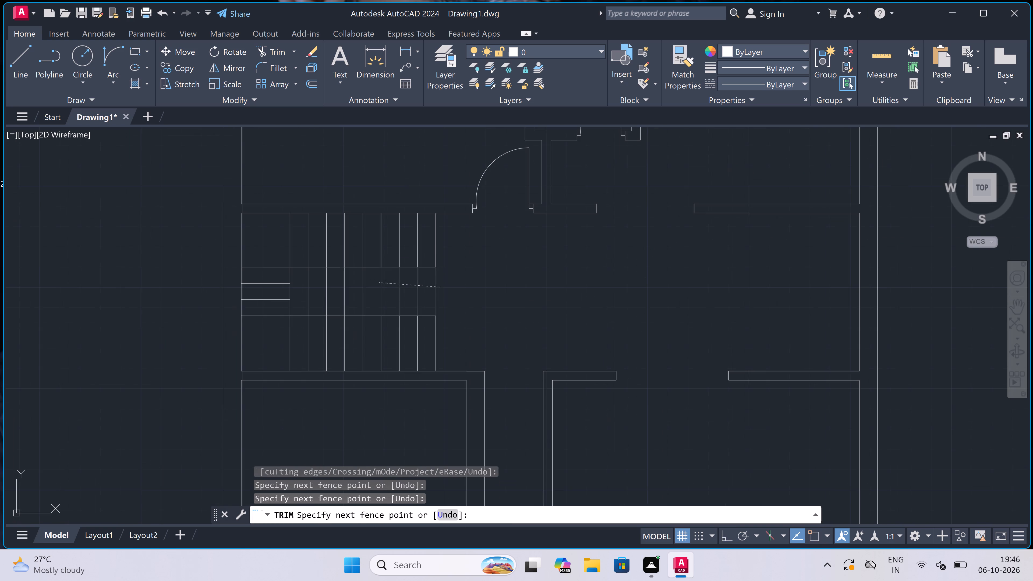
{"action": "scroll", "coordinate": [286, 293], "scroll_direction": "up", "scroll_amount": 3}
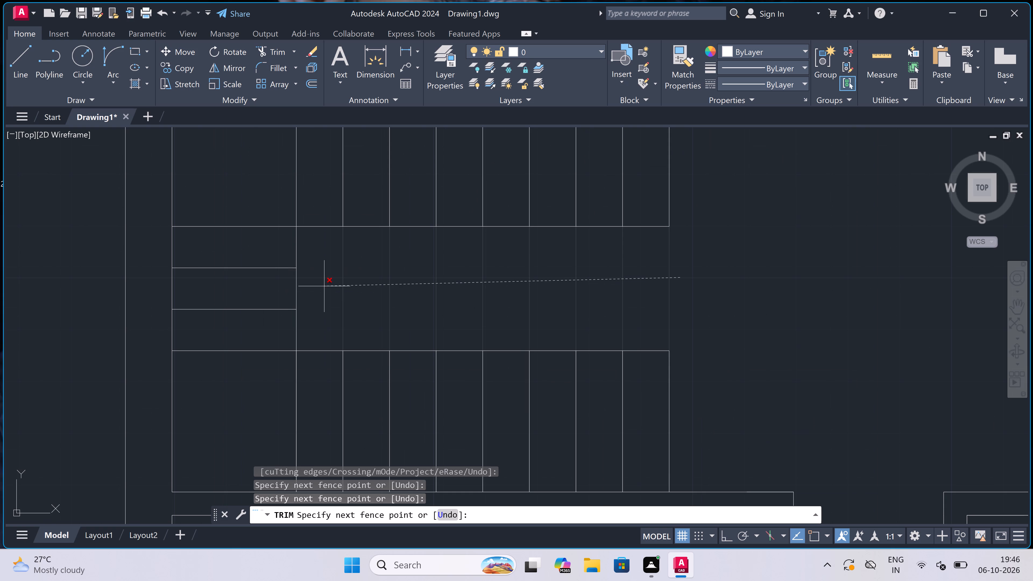
{"action": "left_click", "coordinate": [335, 281]}
{"action": "scroll", "coordinate": [393, 280], "scroll_direction": "down", "scroll_amount": 2}
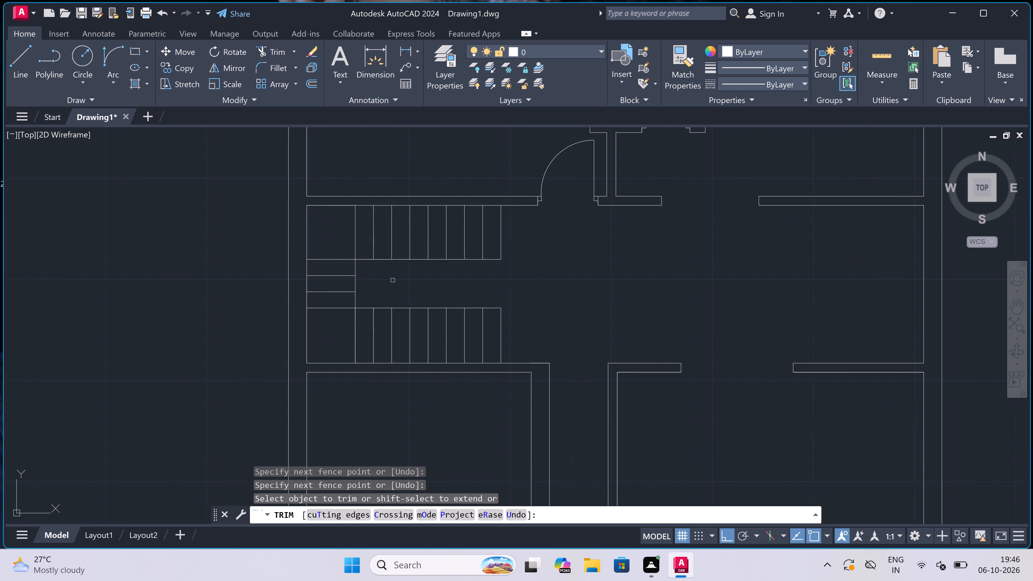
{"action": "scroll", "coordinate": [394, 281], "scroll_direction": "up", "scroll_amount": 1}
{"action": "key", "text": "Escape"}
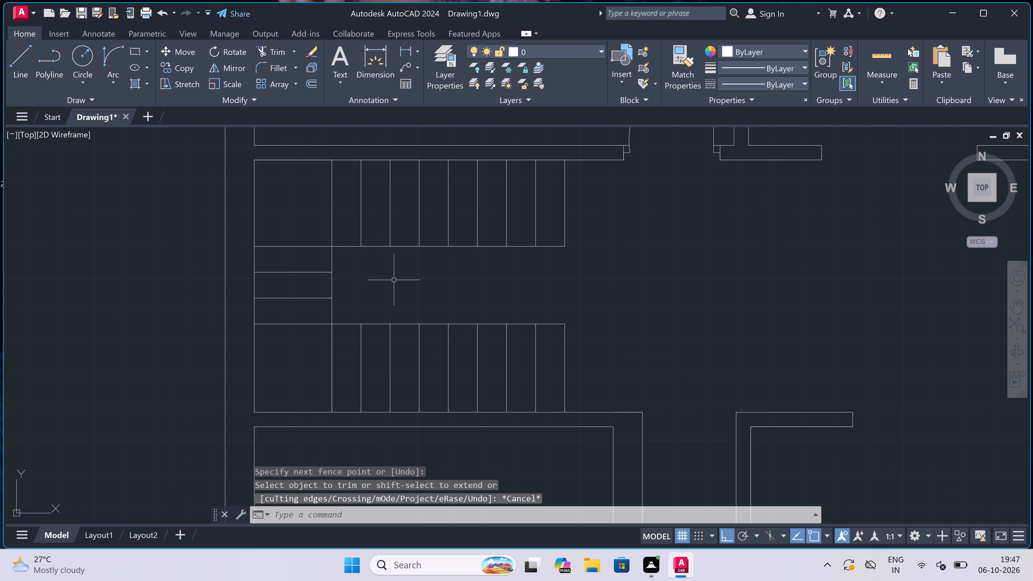
Draw the stair direction line from just east of the upper flight west along its middle, south across the landing, and east to the lower flight's second tread.
{"action": "key", "text": "l"}
{"action": "key", "text": "space"}
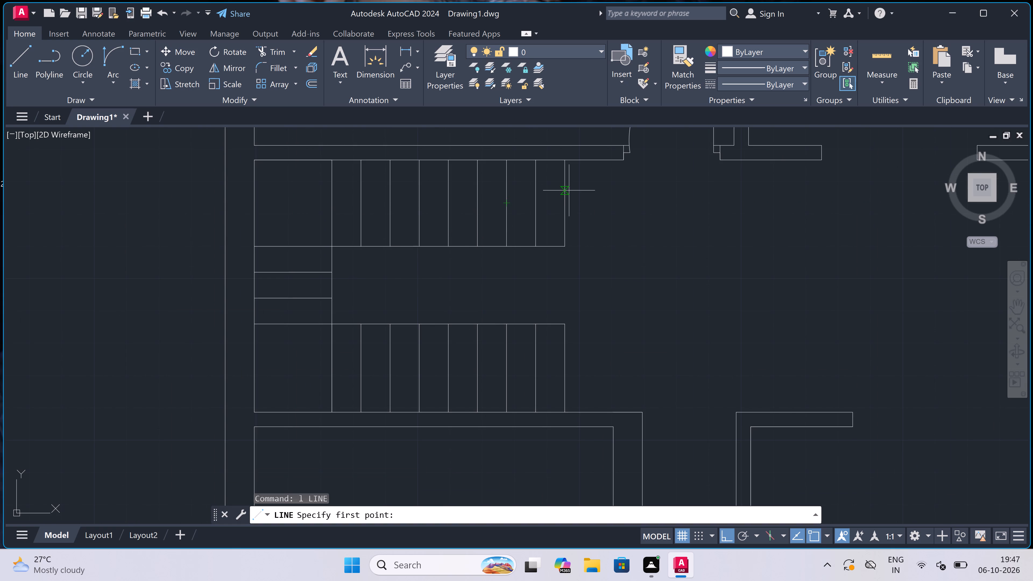
{"action": "left_click", "coordinate": [582, 201]}
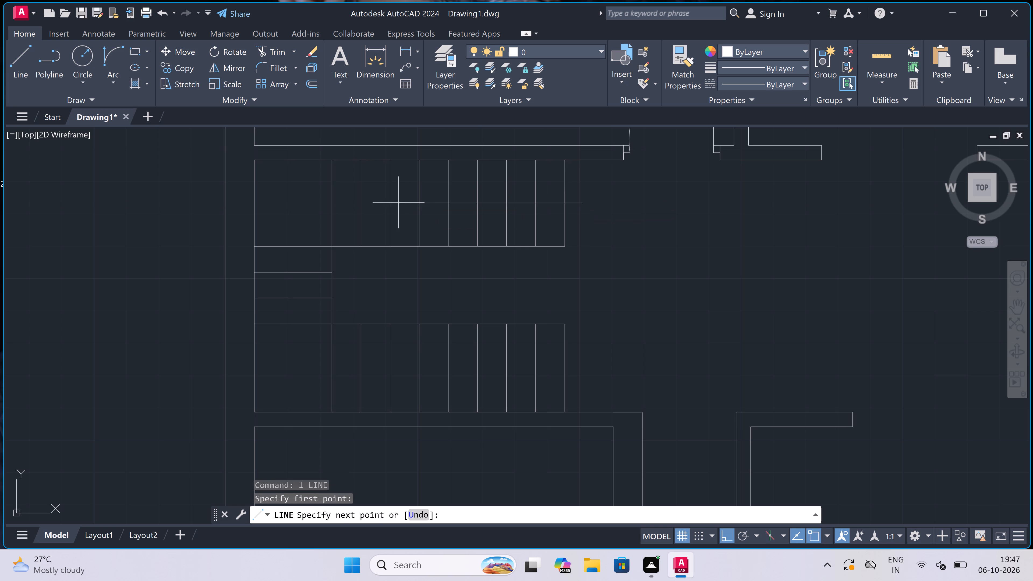
{"action": "left_click", "coordinate": [289, 200]}
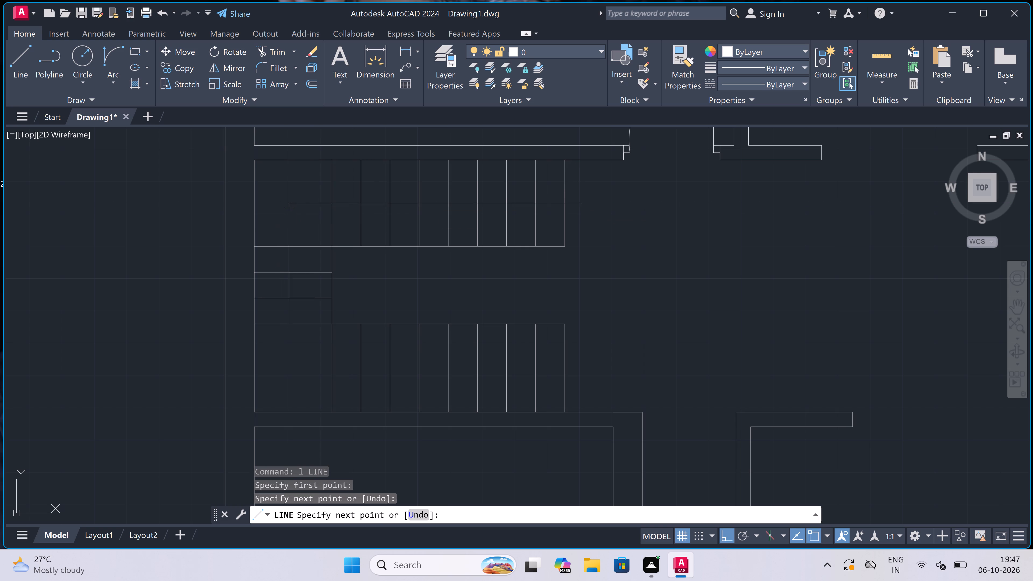
{"action": "left_click", "coordinate": [286, 365]}
{"action": "left_click", "coordinate": [387, 365]}
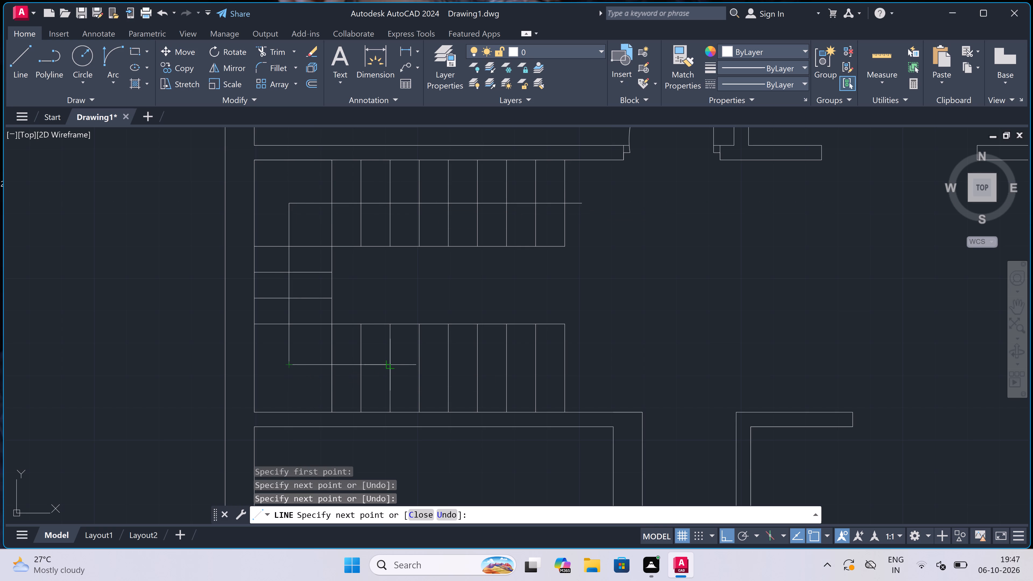
{"action": "key", "text": "Escape"}
Draw a window in the middle room's east wall, with a 4' centre line made of 2', 1' and 1' segments between two lines across the wall.
{"action": "scroll", "coordinate": [430, 328], "scroll_direction": "down", "scroll_amount": 3}
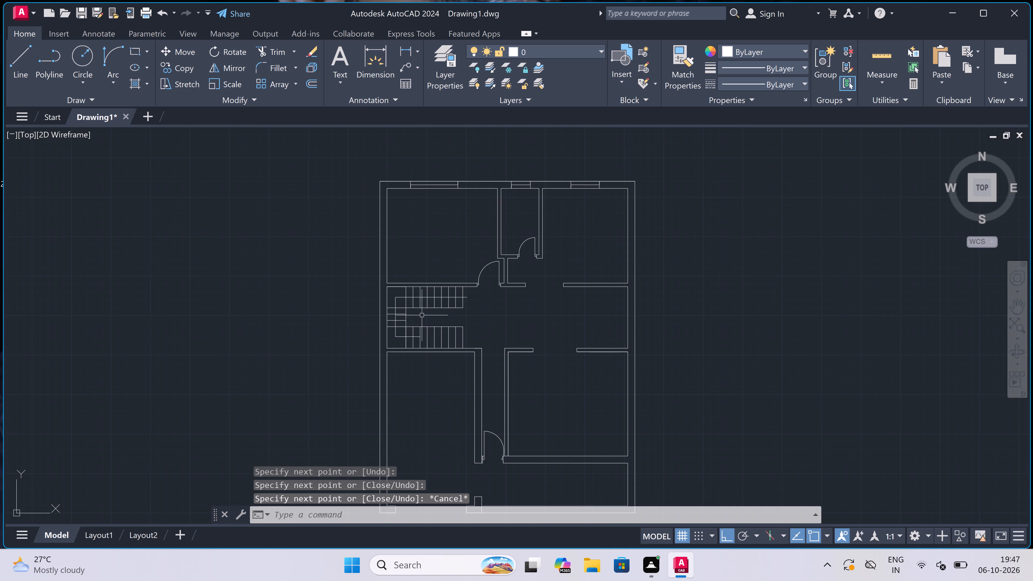
{"action": "scroll", "coordinate": [416, 289], "scroll_direction": "down", "scroll_amount": 3}
{"action": "scroll", "coordinate": [470, 313], "scroll_direction": "up", "scroll_amount": 4}
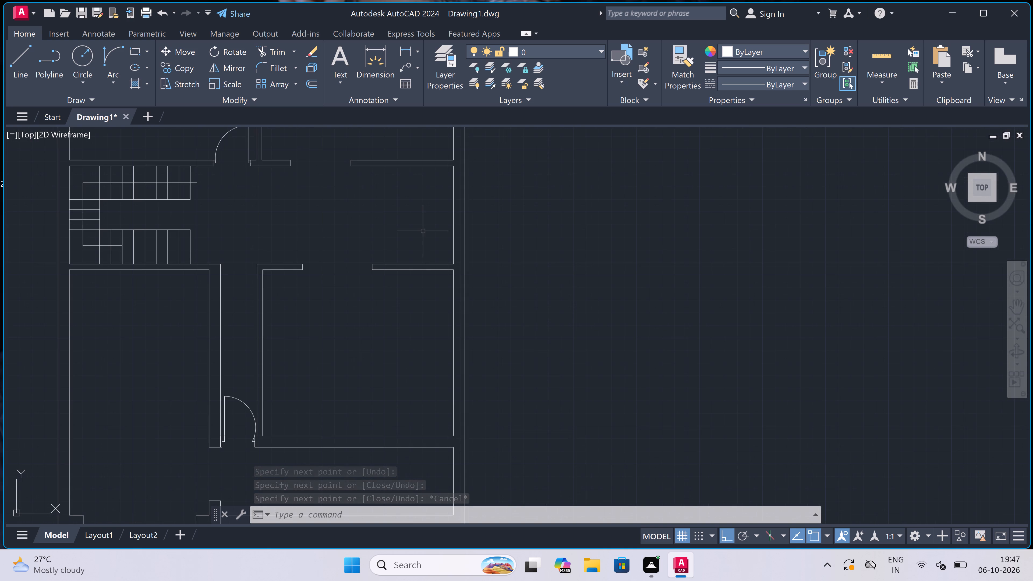
{"action": "scroll", "coordinate": [430, 181], "scroll_direction": "down", "scroll_amount": 3}
{"action": "scroll", "coordinate": [424, 170], "scroll_direction": "up", "scroll_amount": 3}
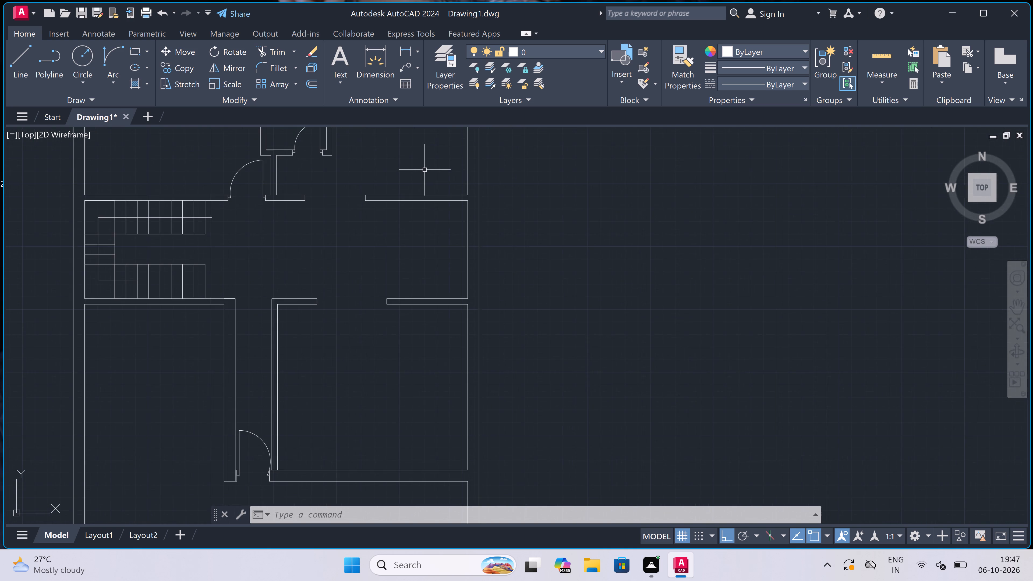
{"action": "scroll", "coordinate": [434, 195], "scroll_direction": "up", "scroll_amount": 2}
{"action": "key", "text": "l"}
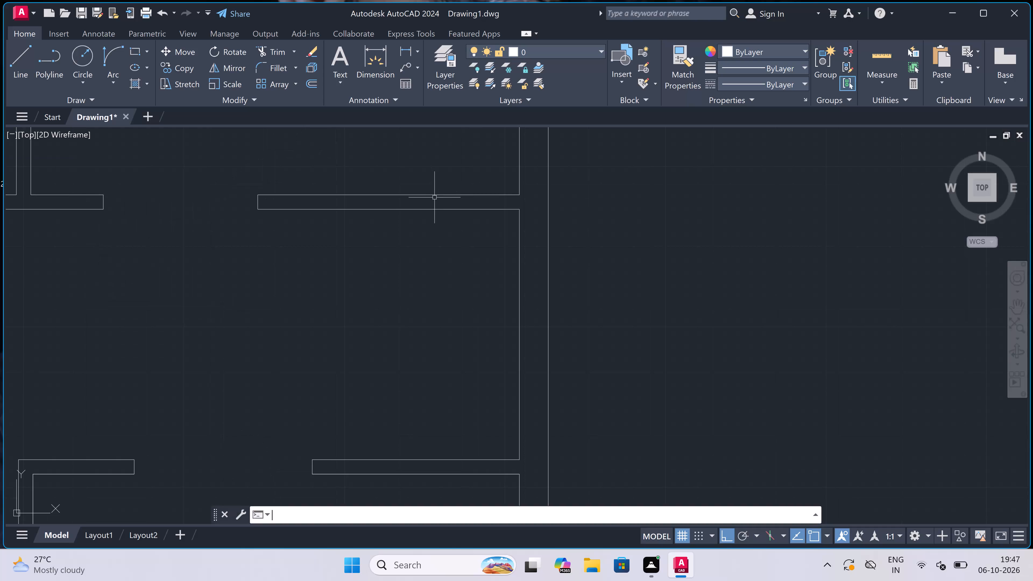
{"action": "key", "text": "space"}
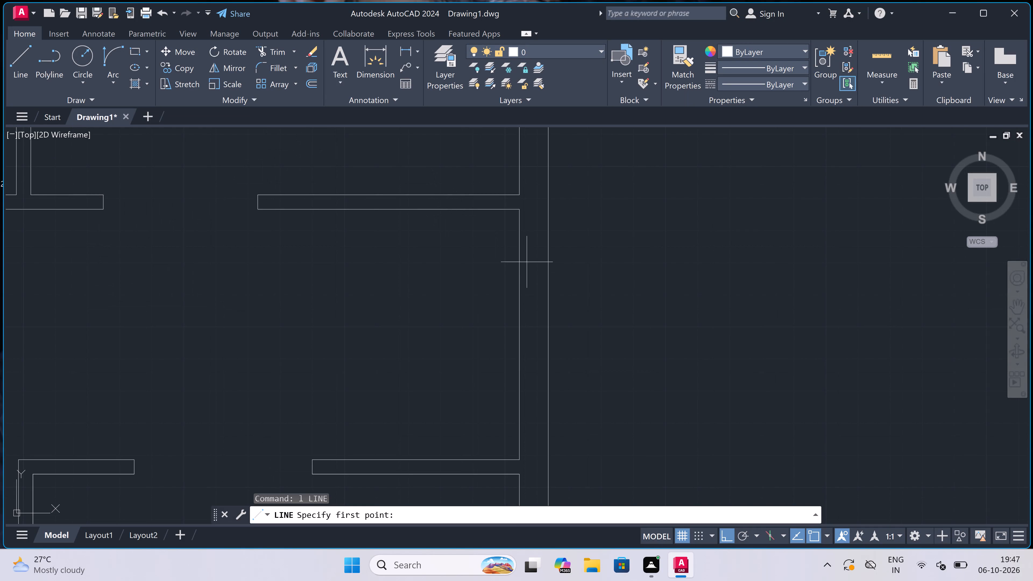
{"action": "left_click", "coordinate": [523, 260]}
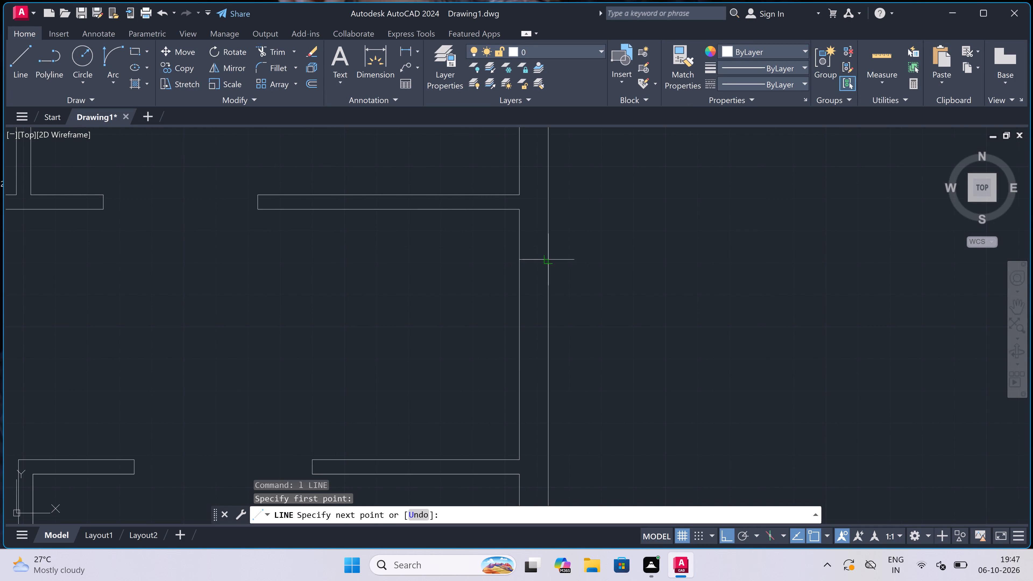
{"action": "left_click", "coordinate": [546, 257]}
{"action": "left_click", "coordinate": [530, 260]}
{"action": "type", "text": "2'"}
{"action": "key", "text": "space"}
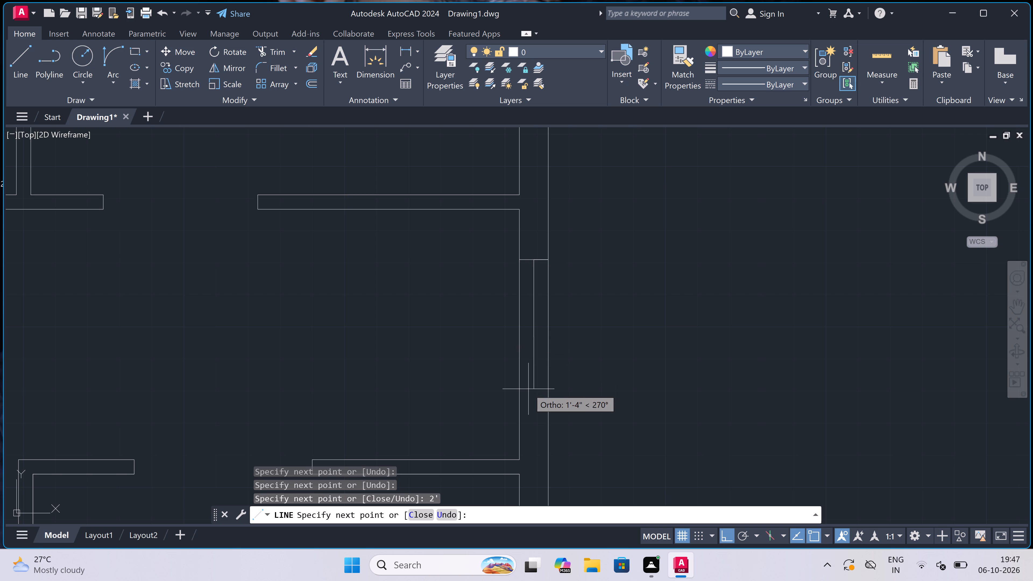
{"action": "type", "text": "1'"}
{"action": "key", "text": "space"}
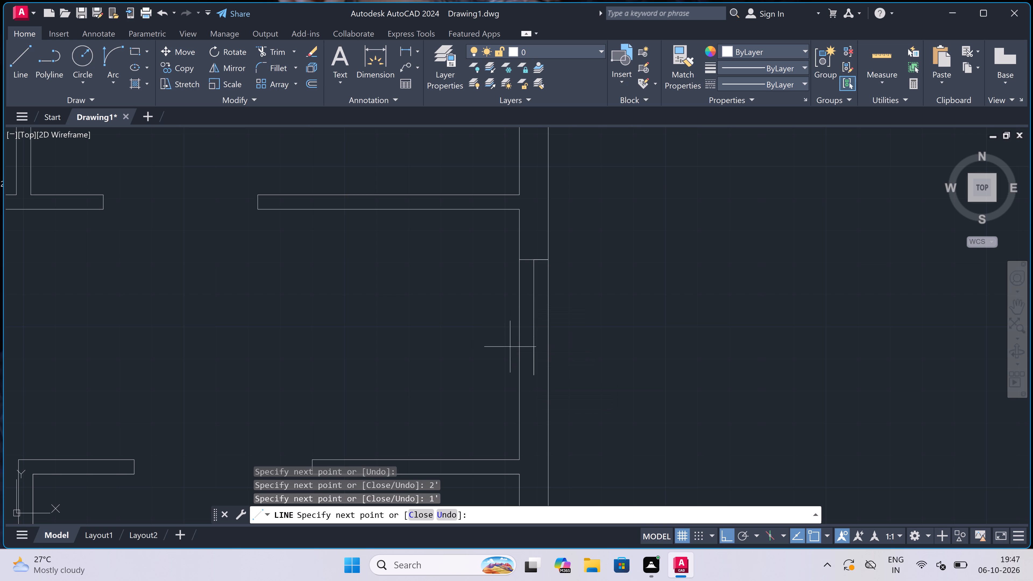
{"action": "type", "text": "1'"}
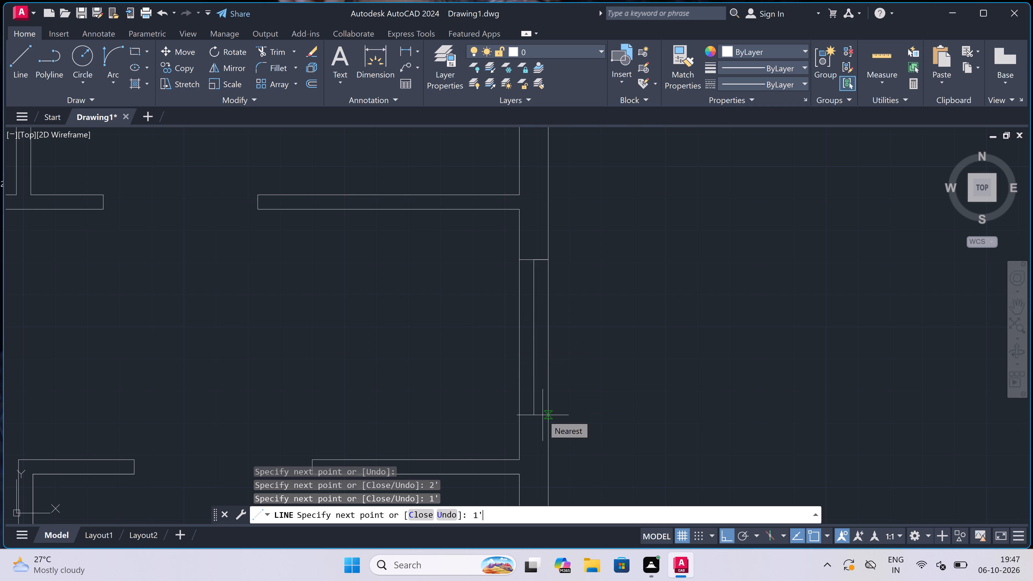
{"action": "key", "text": "space"}
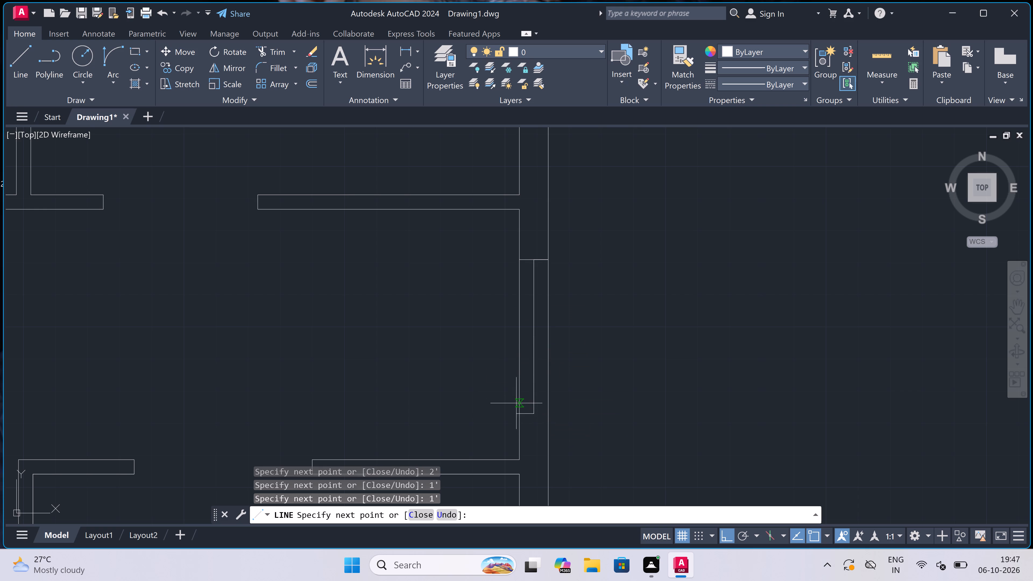
{"action": "left_click", "coordinate": [518, 417]}
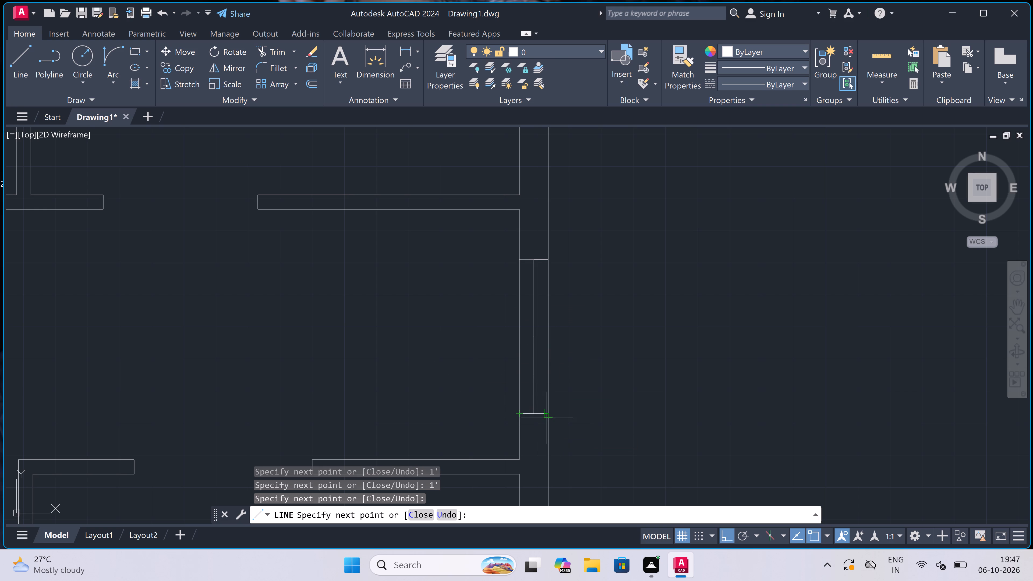
{"action": "left_click", "coordinate": [547, 417]}
{"action": "key", "text": "Escape"}
Draw a window in the southeast room's south wall, its centre line made of 4' and 1' segments between two lines across the wall.
{"action": "scroll", "coordinate": [496, 336], "scroll_direction": "down", "scroll_amount": 2}
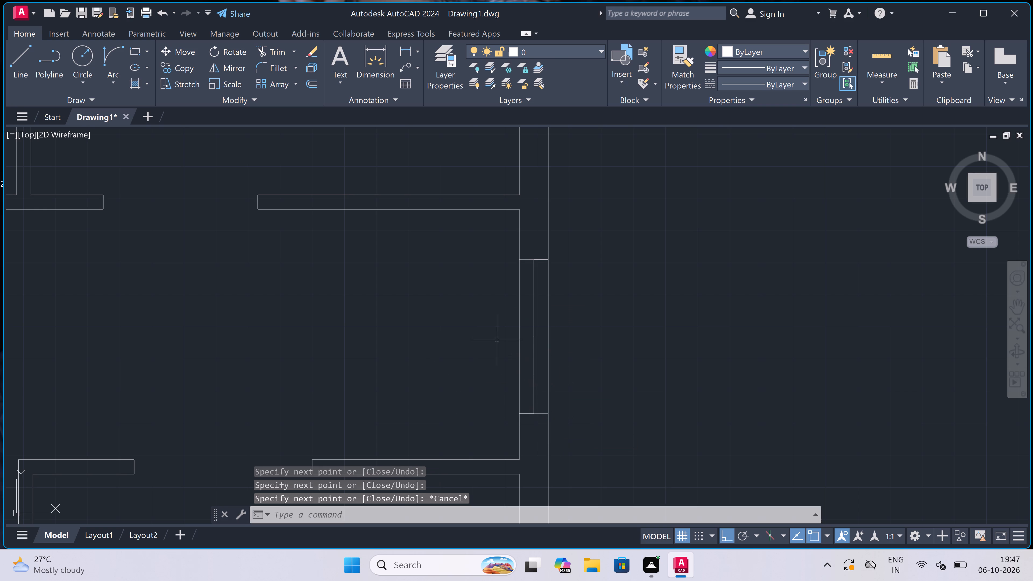
{"action": "scroll", "coordinate": [496, 336], "scroll_direction": "down", "scroll_amount": 3}
{"action": "scroll", "coordinate": [476, 382], "scroll_direction": "down", "scroll_amount": 1}
{"action": "scroll", "coordinate": [460, 421], "scroll_direction": "up", "scroll_amount": 3}
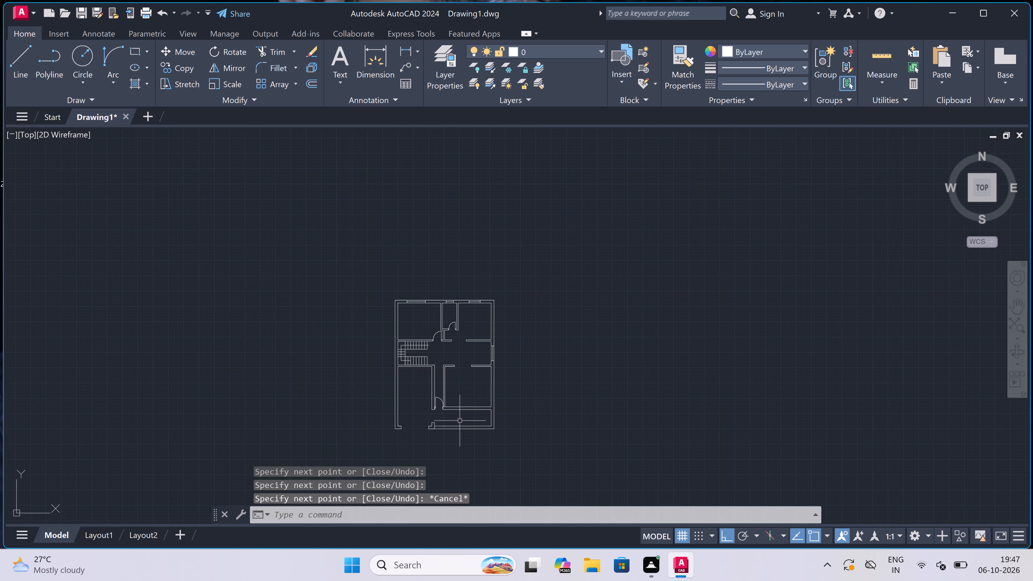
{"action": "key", "text": "space"}
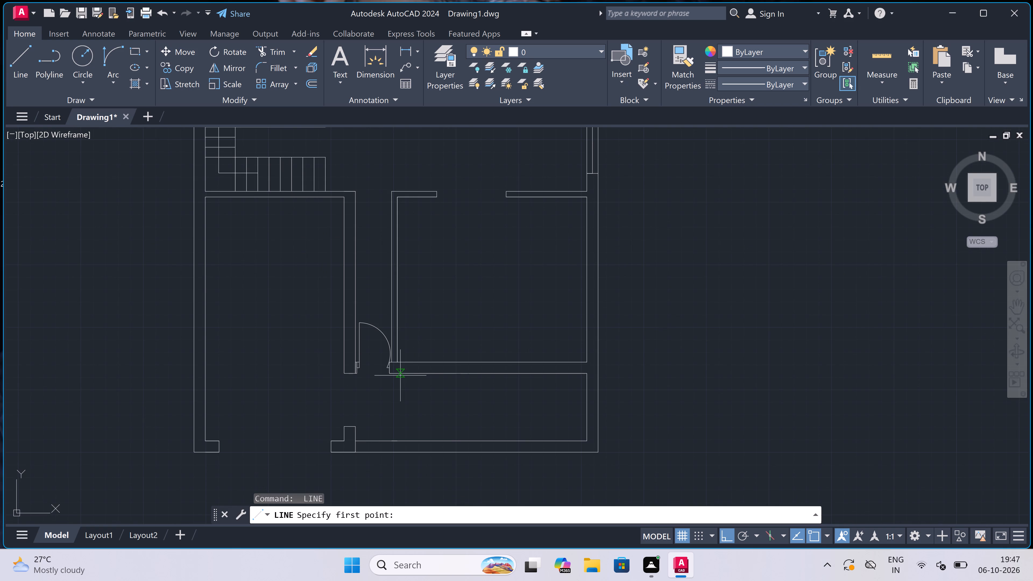
{"action": "scroll", "coordinate": [438, 363], "scroll_direction": "up", "scroll_amount": 3}
{"action": "left_click", "coordinate": [443, 360]}
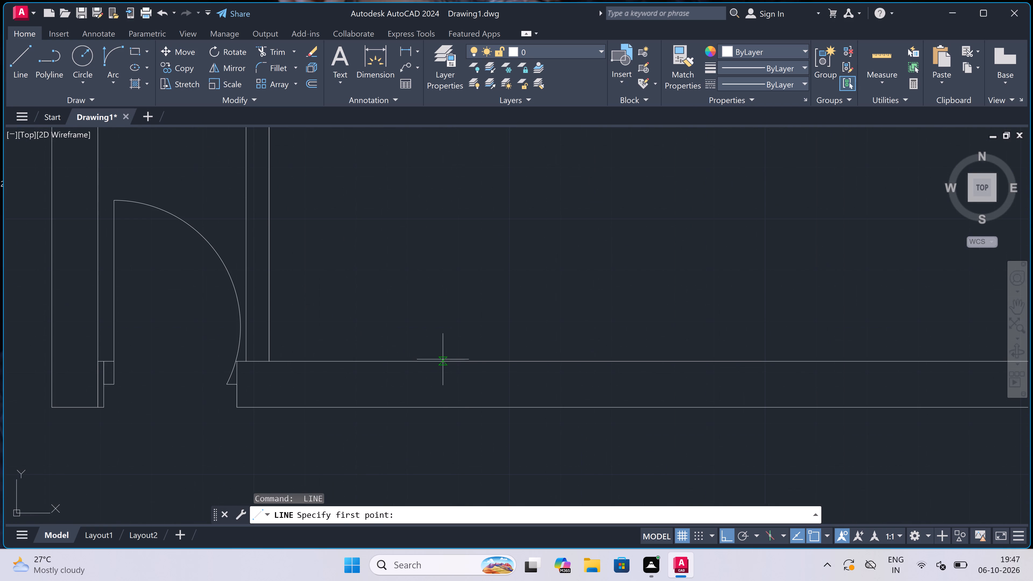
{"action": "left_click", "coordinate": [443, 411]}
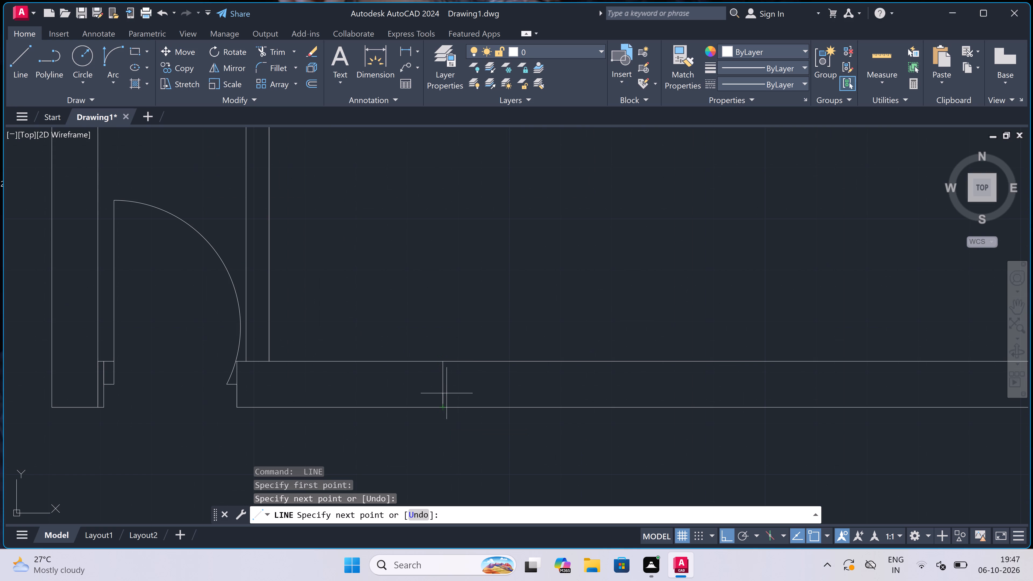
{"action": "left_click", "coordinate": [446, 388]}
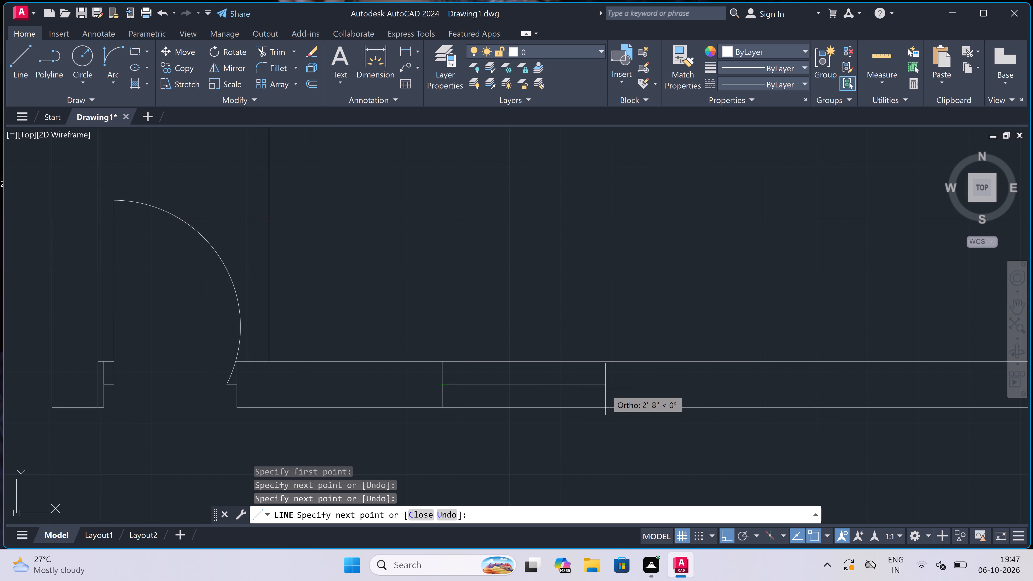
{"action": "key", "text": "4"}
{"action": "key", "text": "apostrophe"}
{"action": "key", "text": "space"}
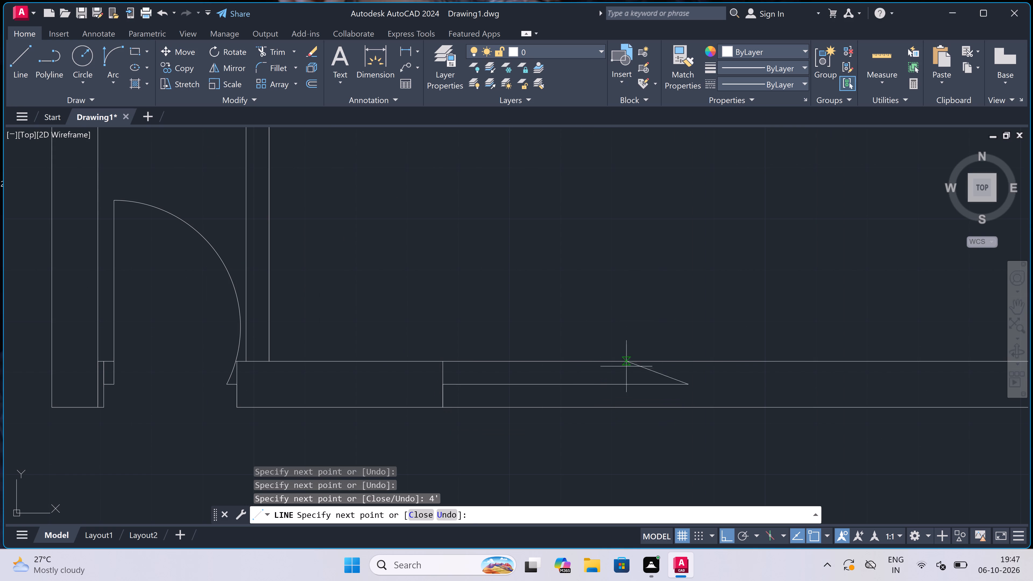
{"action": "type", "text": "1'"}
{"action": "key", "text": "space"}
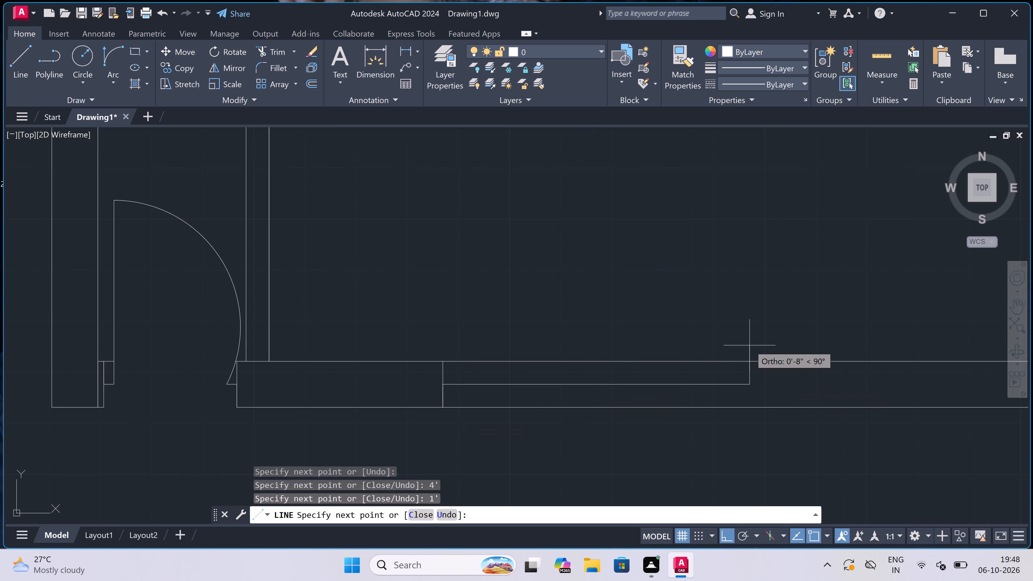
{"action": "left_click", "coordinate": [746, 358]}
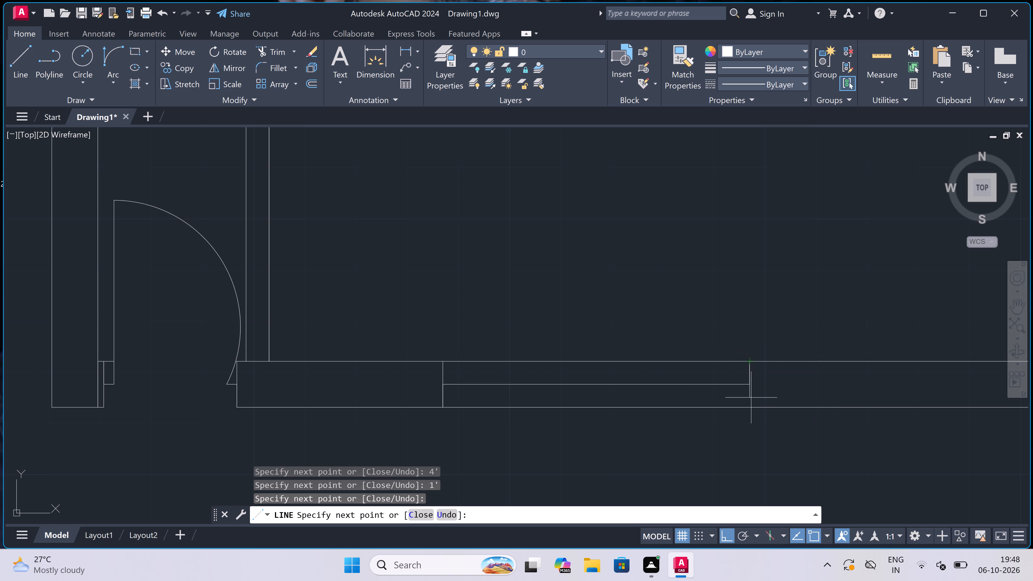
{"action": "left_click", "coordinate": [749, 406]}
{"action": "key", "text": "Escape"}
Draw a window in the outer west wall beside the staircase, with a 4' centre line between two lines across the wall.
{"action": "scroll", "coordinate": [449, 313], "scroll_direction": "down", "scroll_amount": 3}
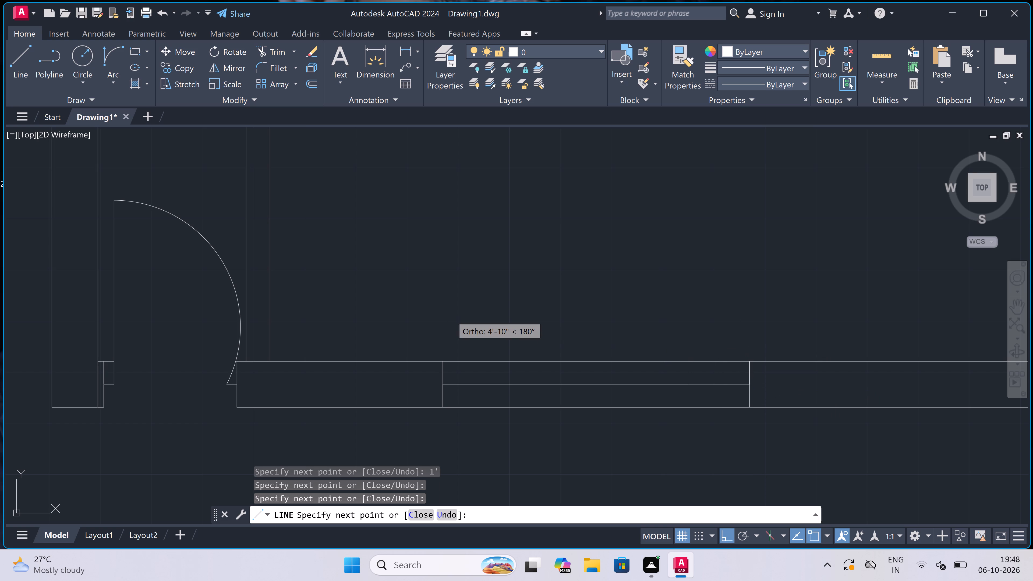
{"action": "scroll", "coordinate": [449, 313], "scroll_direction": "down", "scroll_amount": 4}
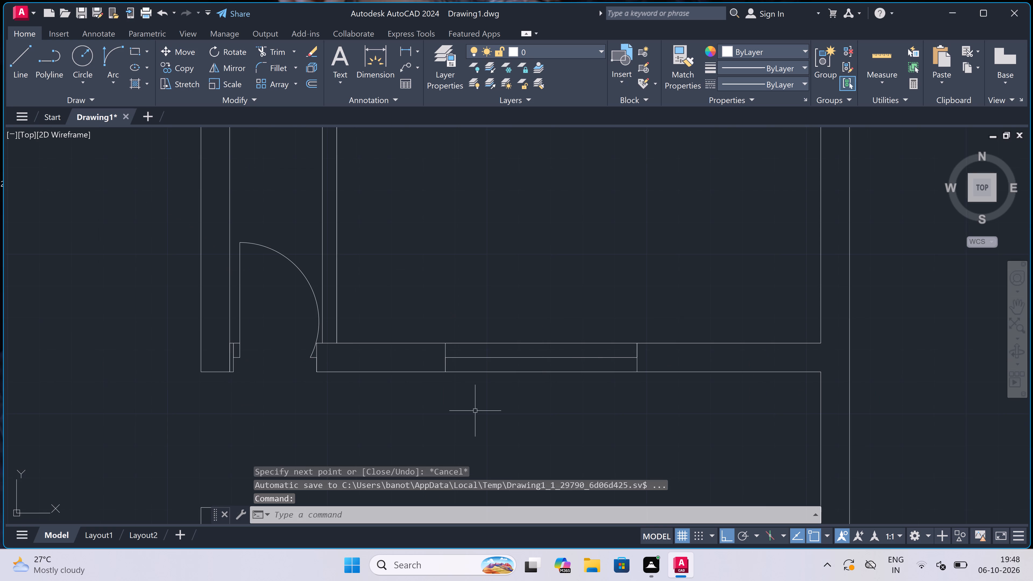
{"action": "scroll", "coordinate": [528, 342], "scroll_direction": "down", "scroll_amount": 7}
{"action": "scroll", "coordinate": [494, 338], "scroll_direction": "up", "scroll_amount": 4}
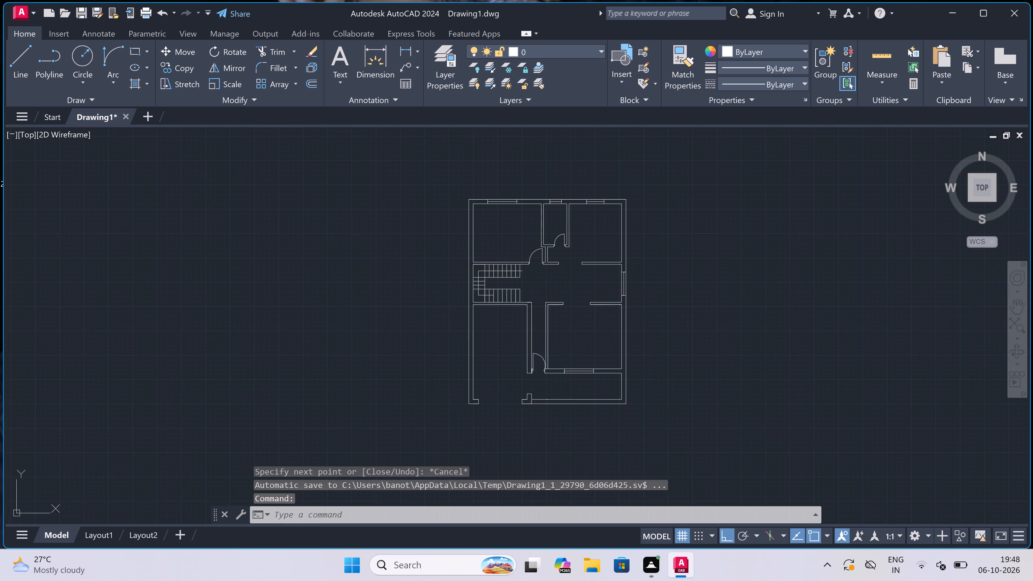
{"action": "scroll", "coordinate": [494, 338], "scroll_direction": "down", "scroll_amount": 4}
{"action": "scroll", "coordinate": [484, 313], "scroll_direction": "up", "scroll_amount": 3}
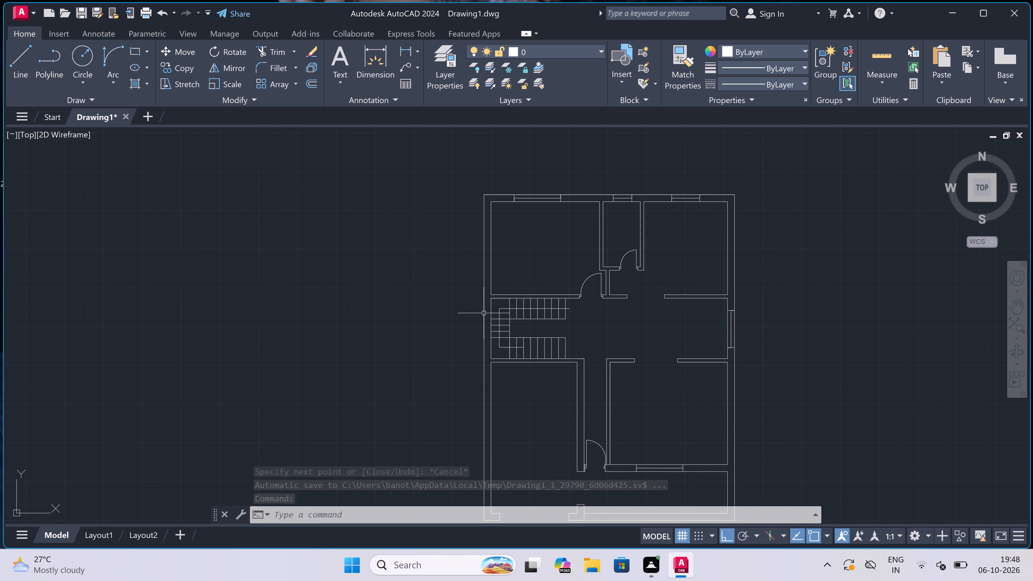
{"action": "scroll", "coordinate": [484, 313], "scroll_direction": "up", "scroll_amount": 3}
{"action": "key", "text": "space"}
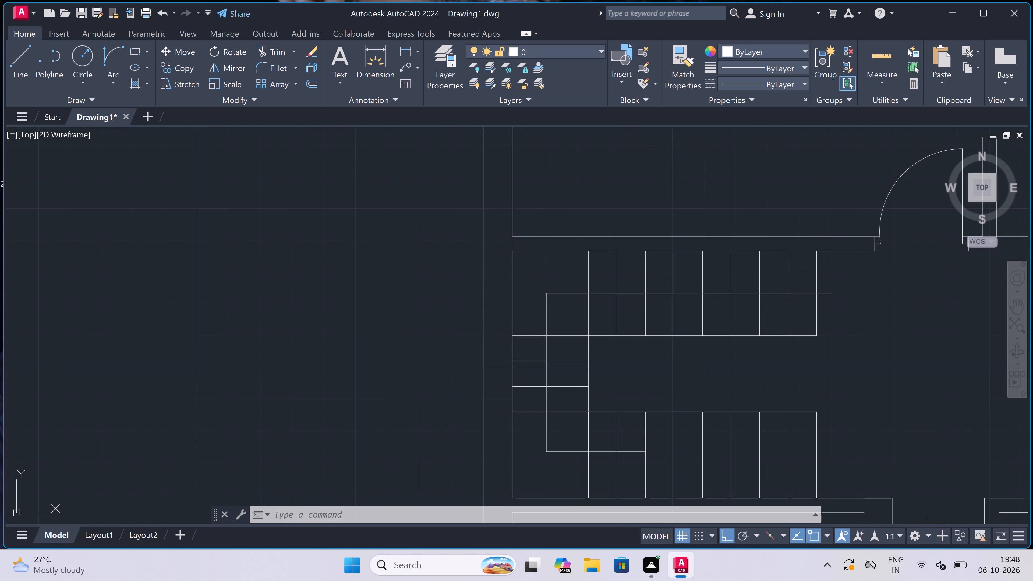
{"action": "left_click", "coordinate": [509, 300]}
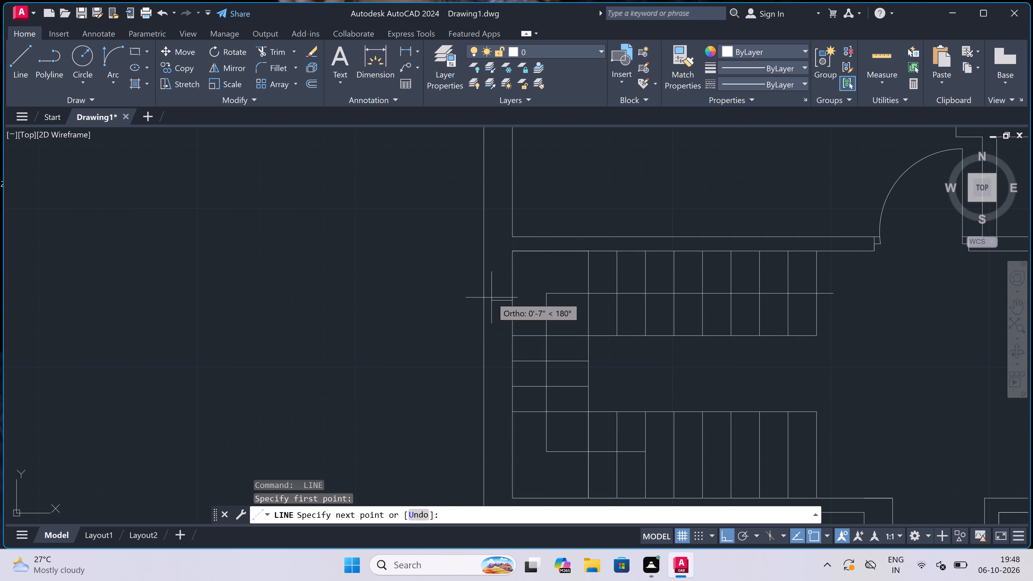
{"action": "left_click", "coordinate": [482, 299]}
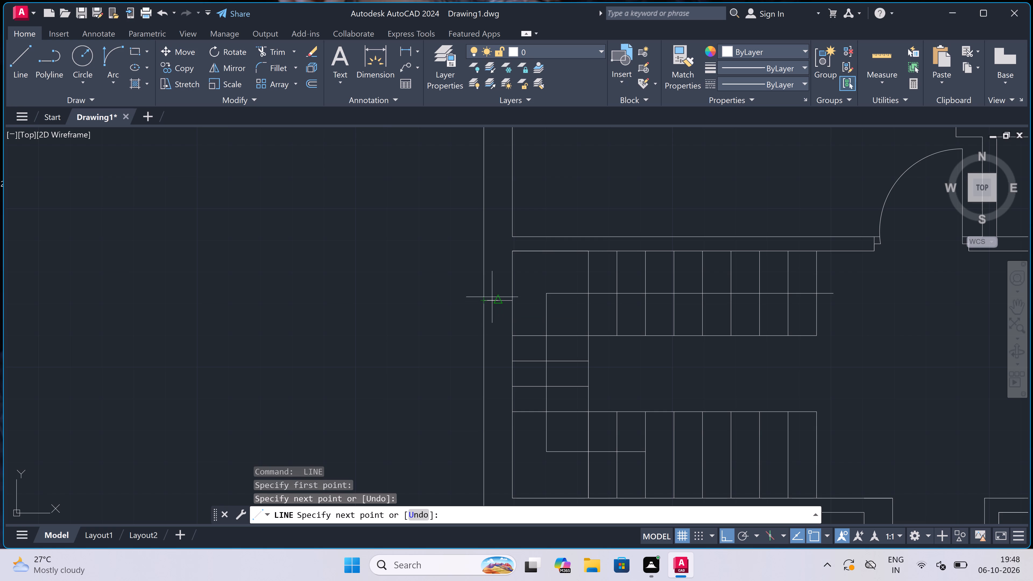
{"action": "left_click", "coordinate": [497, 302]}
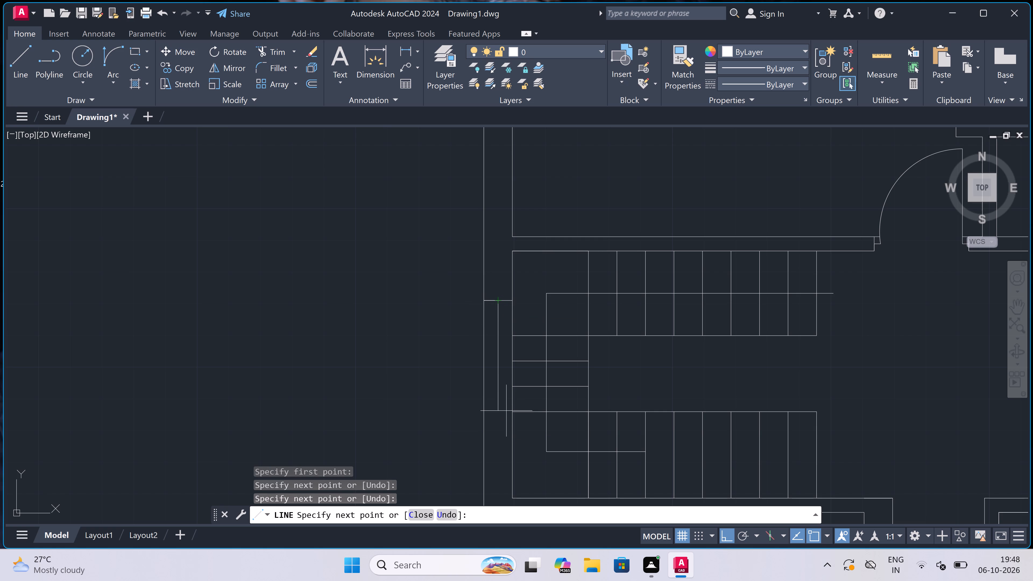
{"action": "type", "text": "4'"}
{"action": "key", "text": "space"}
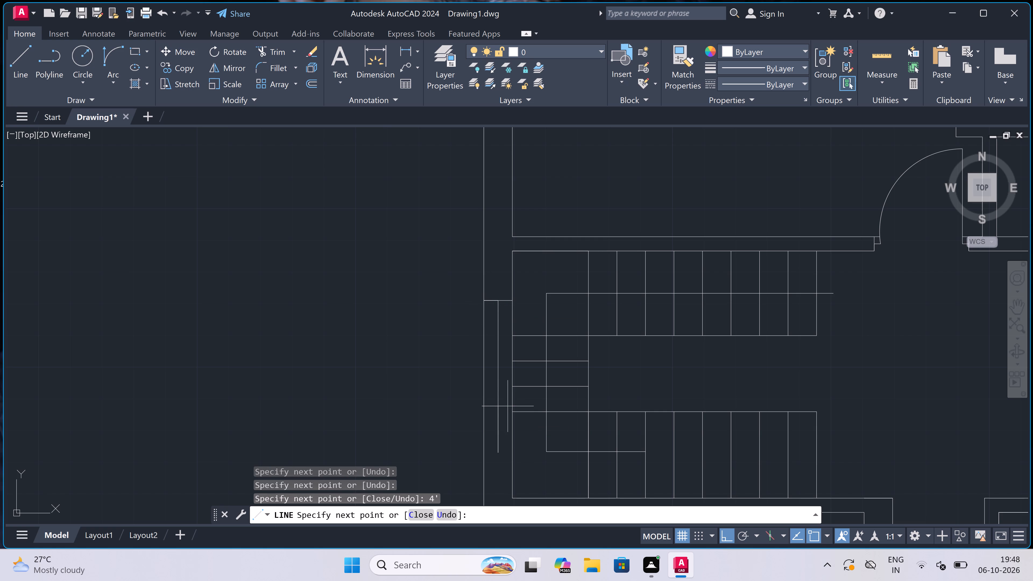
{"action": "left_click", "coordinate": [511, 456]}
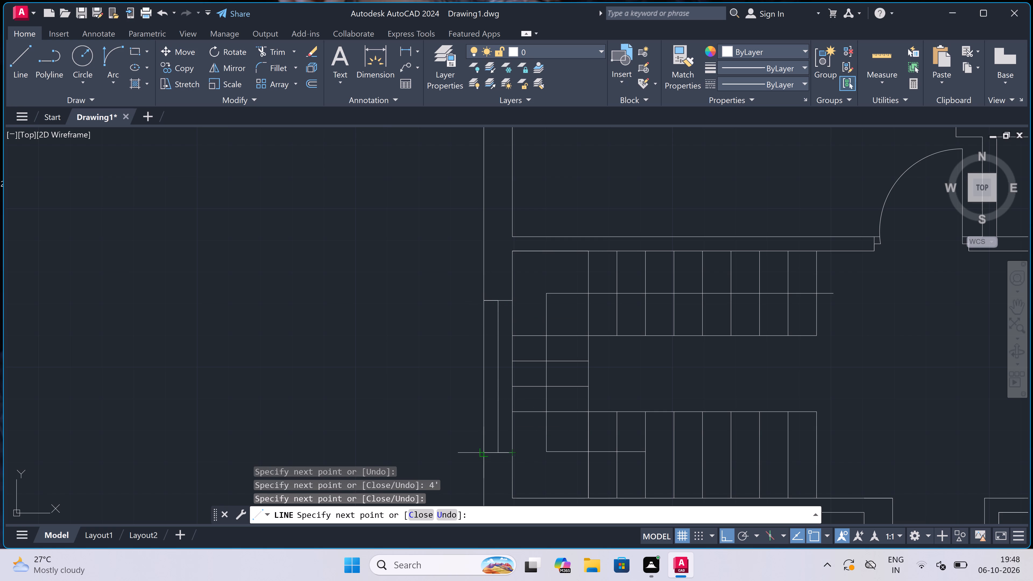
{"action": "left_click", "coordinate": [482, 452]}
{"action": "key", "text": "Escape"}
Draw a line east from the plan's northeast outer corner, and a line south from it just east of the plan, past the south wall.
{"action": "scroll", "coordinate": [505, 325], "scroll_direction": "down", "scroll_amount": 4}
{"action": "scroll", "coordinate": [499, 259], "scroll_direction": "down", "scroll_amount": 2}
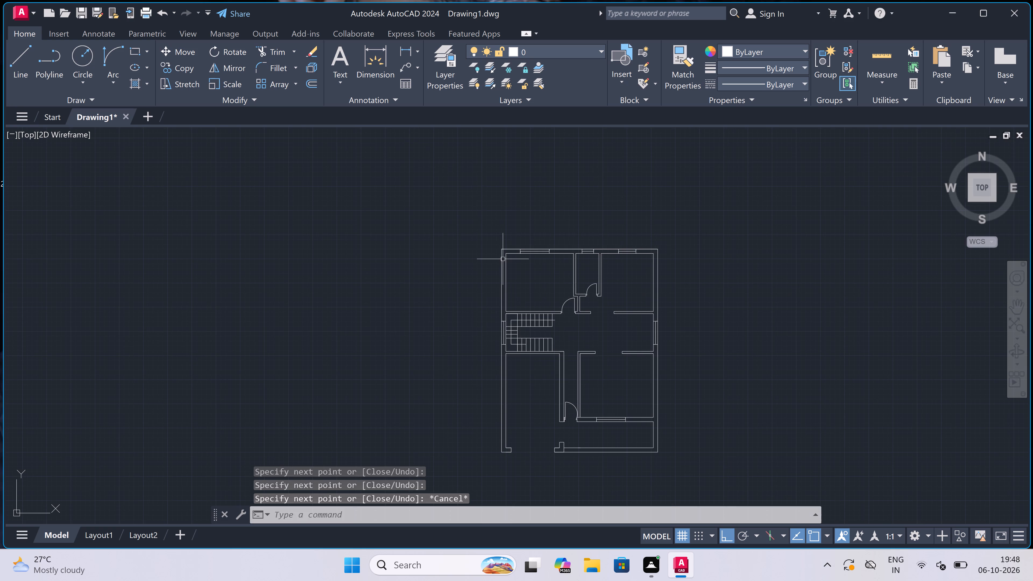
{"action": "scroll", "coordinate": [499, 259], "scroll_direction": "down", "scroll_amount": 2}
{"action": "scroll", "coordinate": [515, 253], "scroll_direction": "up", "scroll_amount": 5}
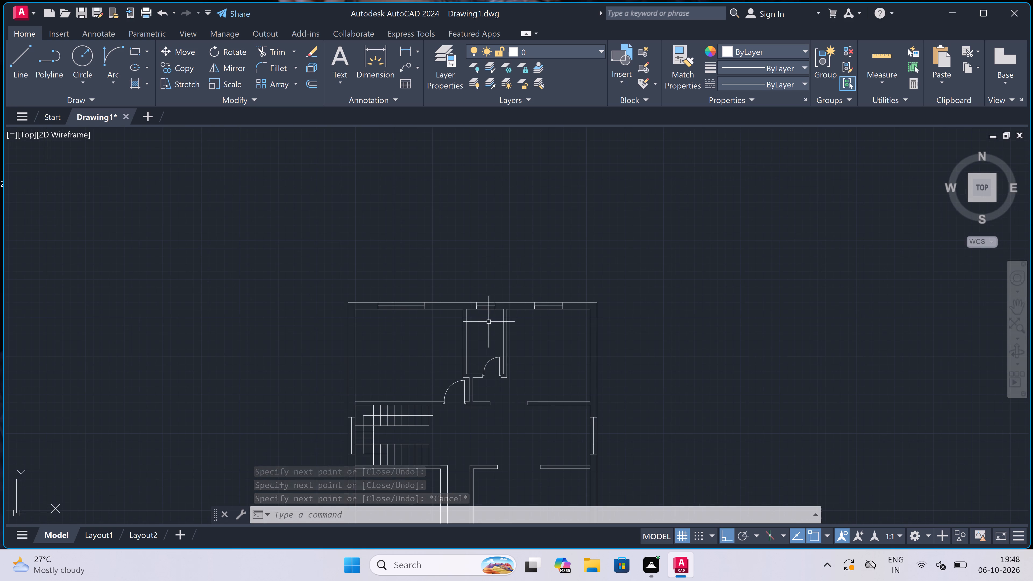
{"action": "scroll", "coordinate": [488, 322], "scroll_direction": "down", "scroll_amount": 5}
{"action": "scroll", "coordinate": [529, 331], "scroll_direction": "up", "scroll_amount": 3}
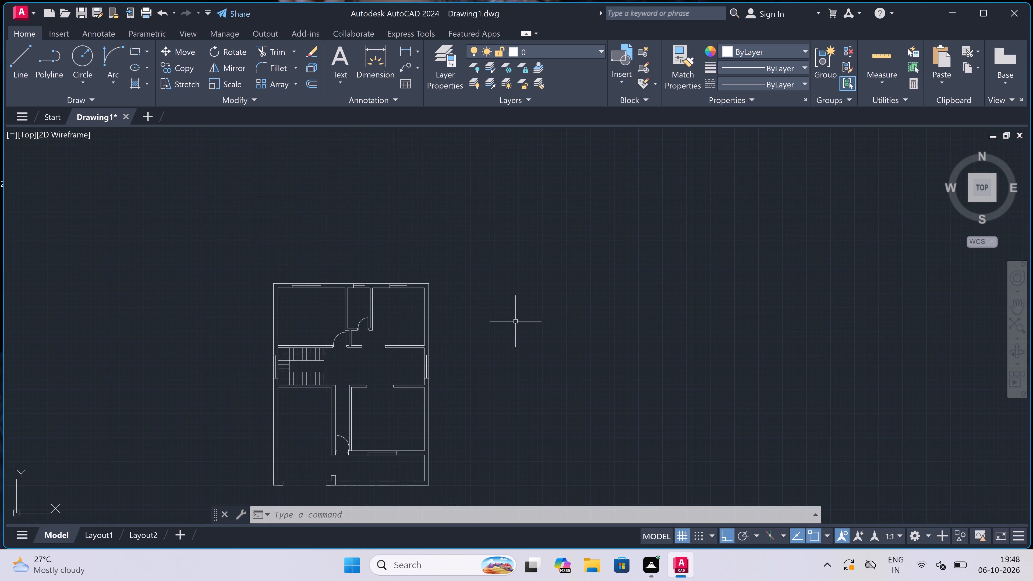
{"action": "scroll", "coordinate": [495, 304], "scroll_direction": "down", "scroll_amount": 2}
{"action": "scroll", "coordinate": [476, 351], "scroll_direction": "up", "scroll_amount": 2}
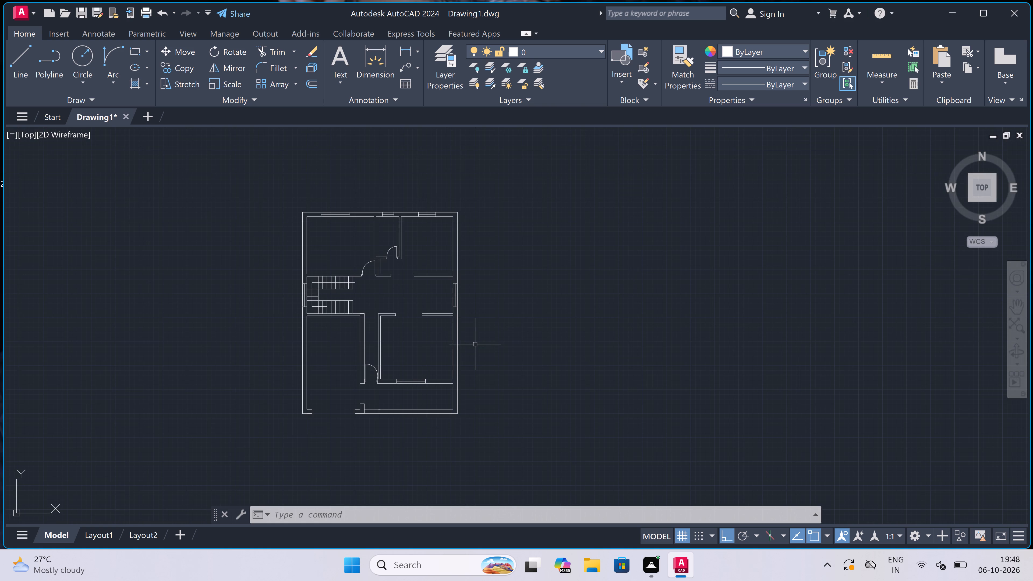
{"action": "key", "text": "space"}
{"action": "left_click", "coordinate": [458, 209]}
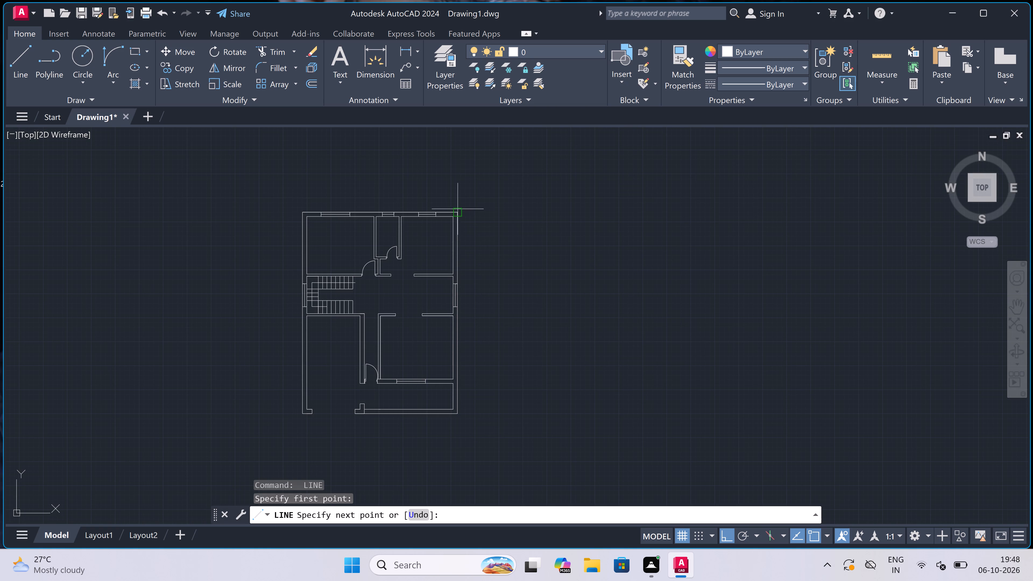
{"action": "left_click", "coordinate": [655, 217]}
{"action": "key", "text": "Escape"}
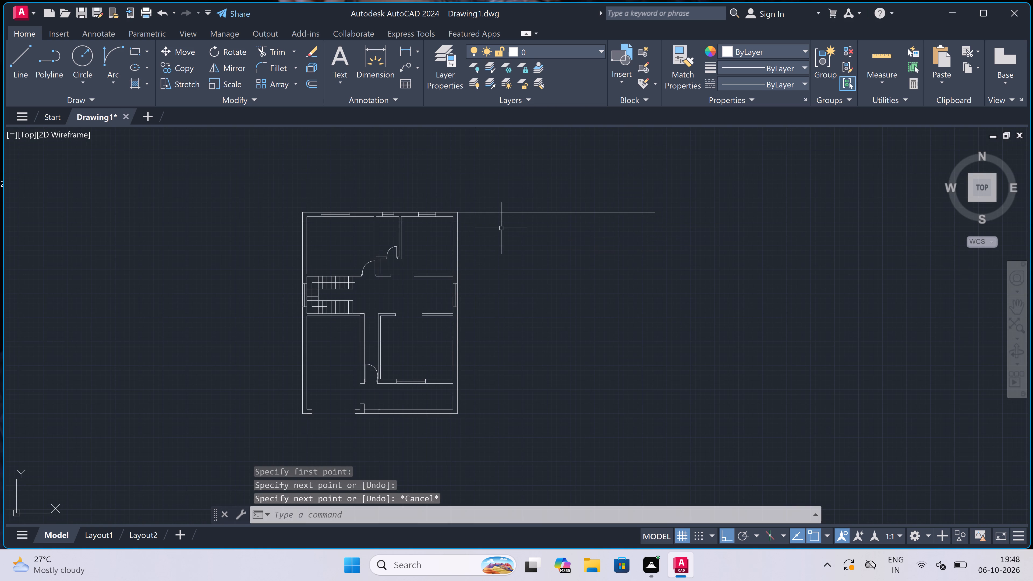
{"action": "key", "text": "space"}
{"action": "left_click", "coordinate": [482, 209]}
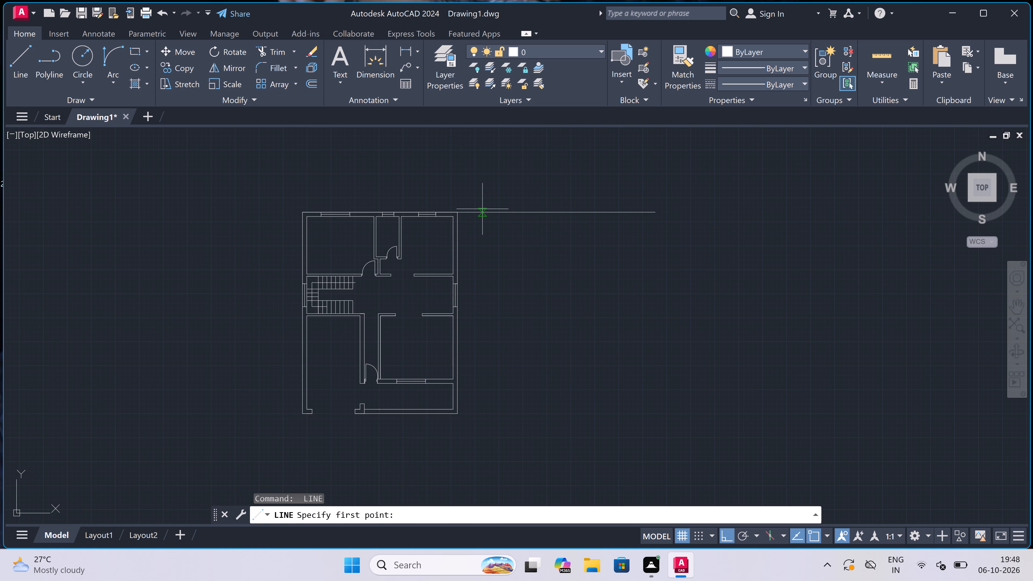
{"action": "left_click", "coordinate": [480, 419]}
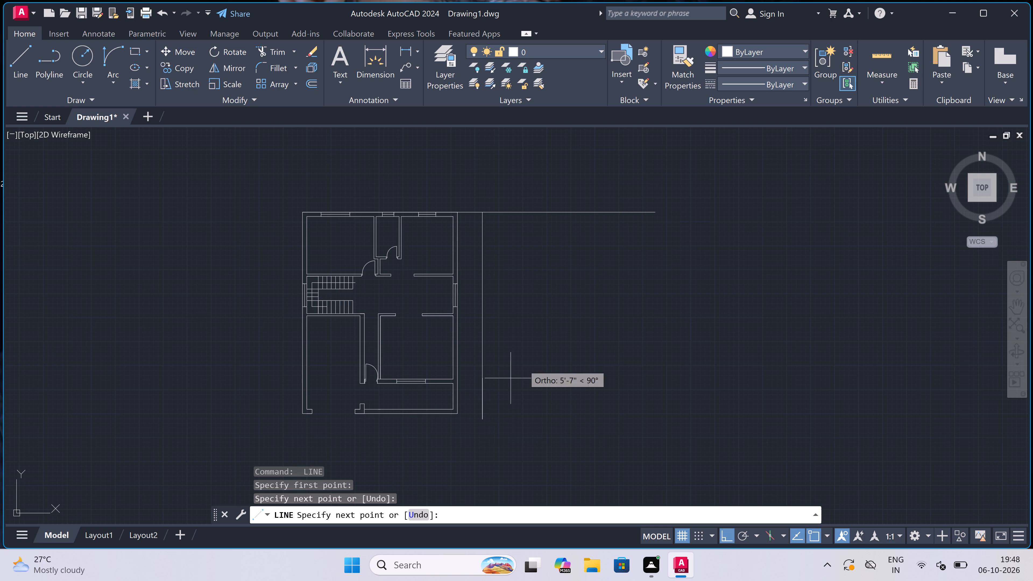
{"action": "key", "text": "Escape"}
Trim the piece of the new horizontal line between the existing plan's northeast corner and the new vertical line.
{"action": "type", "text": "tr"}
{"action": "key", "text": "space"}
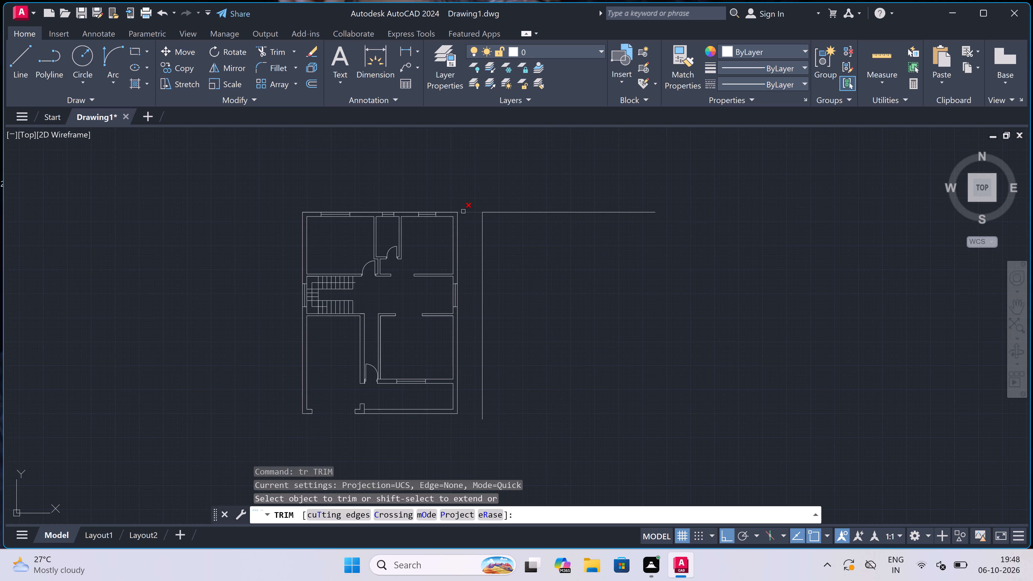
{"action": "left_click", "coordinate": [463, 211]}
{"action": "key", "text": "Escape"}
Offset the second plan's north outer line 9" to the south to form the north wall.
{"action": "scroll", "coordinate": [513, 198], "scroll_direction": "up", "scroll_amount": 4}
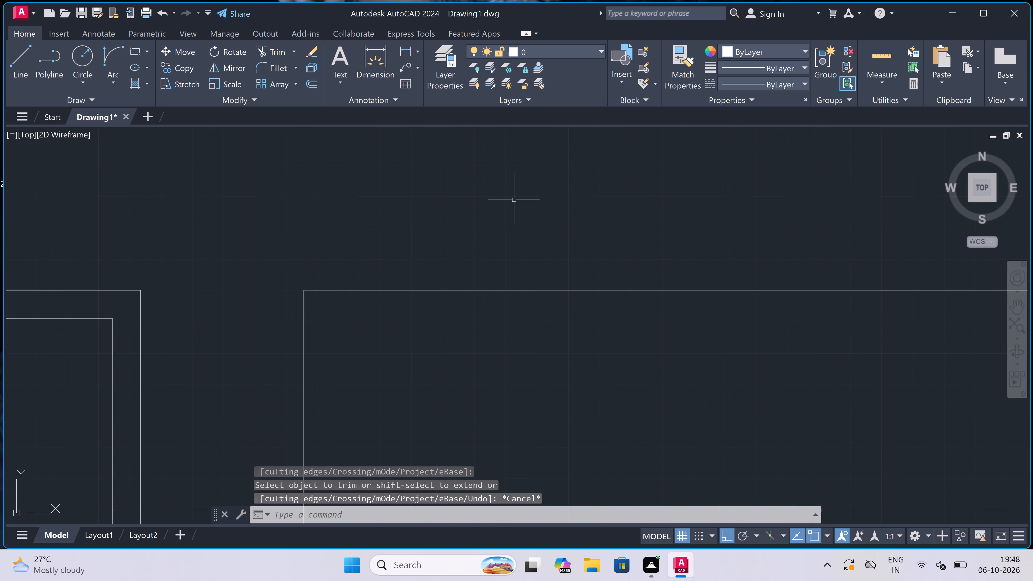
{"action": "scroll", "coordinate": [514, 201], "scroll_direction": "down", "scroll_amount": 2}
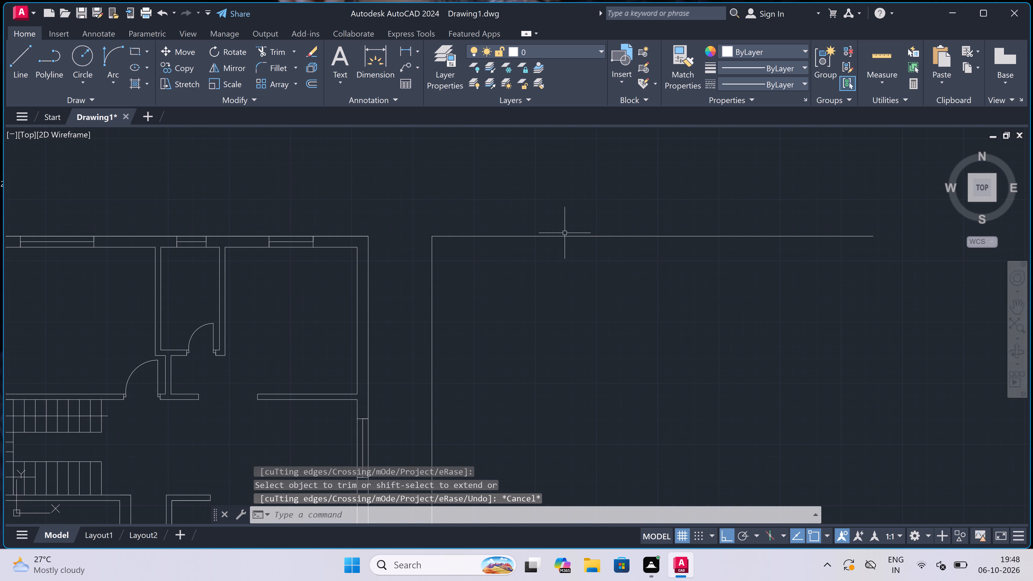
{"action": "key", "text": "o"}
{"action": "left_click", "coordinate": [565, 233]}
{"action": "key", "text": "space"}
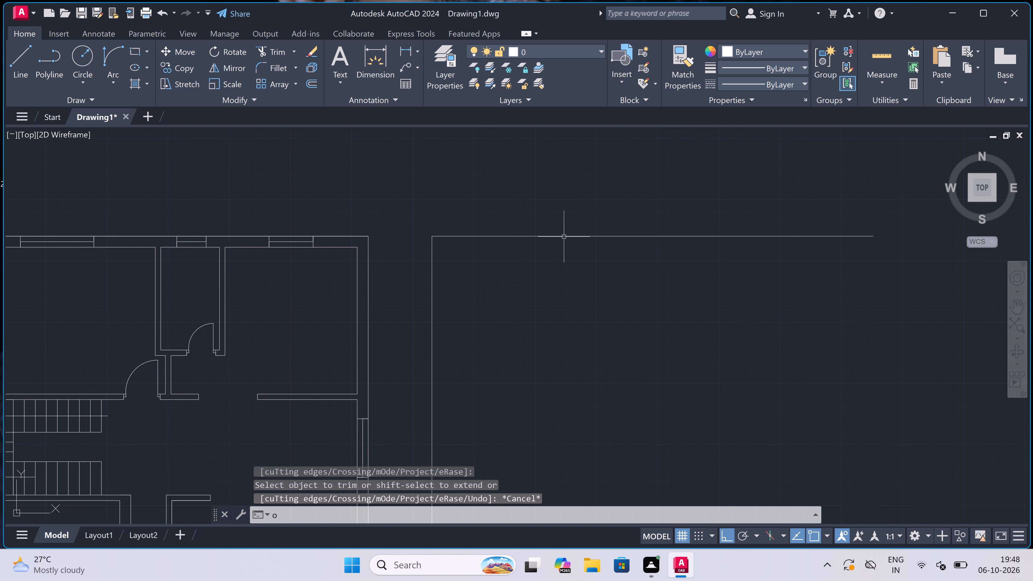
{"action": "left_click", "coordinate": [564, 235]}
{"action": "scroll", "coordinate": [565, 262], "scroll_direction": "up", "scroll_amount": 2}
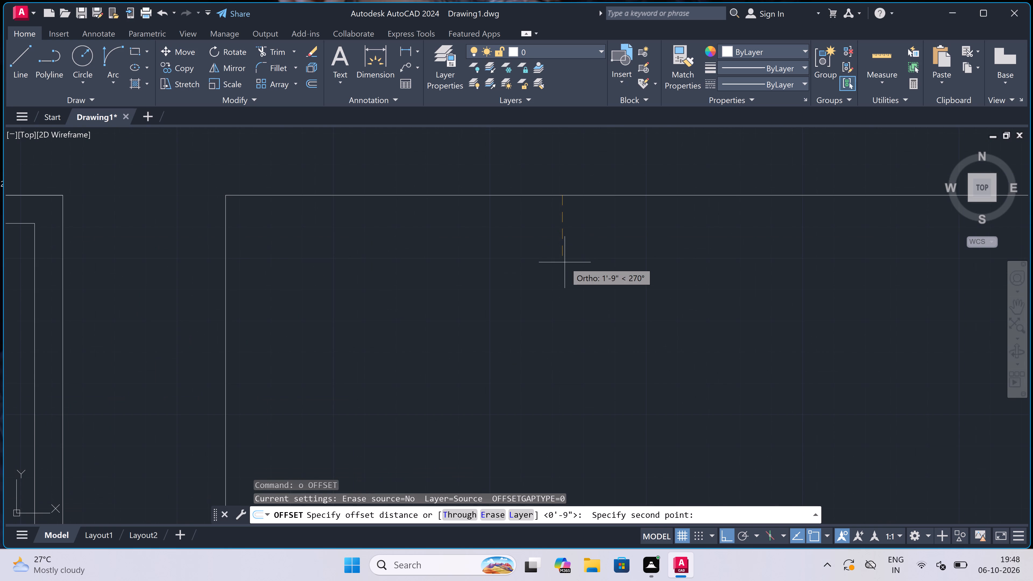
{"action": "scroll", "coordinate": [565, 262], "scroll_direction": "down", "scroll_amount": 1}
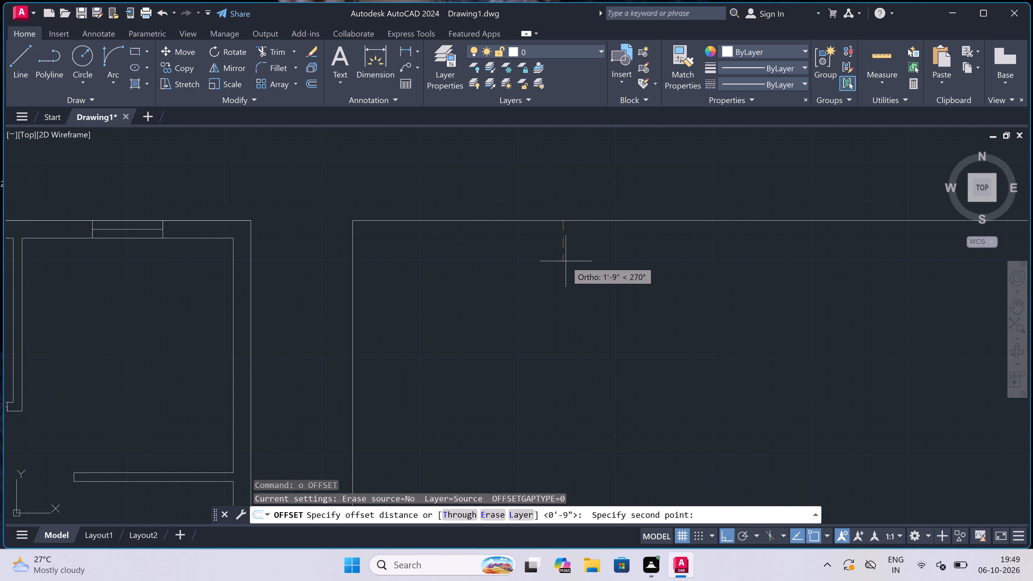
{"action": "scroll", "coordinate": [566, 261], "scroll_direction": "up", "scroll_amount": 1}
{"action": "scroll", "coordinate": [566, 260], "scroll_direction": "down", "scroll_amount": 1}
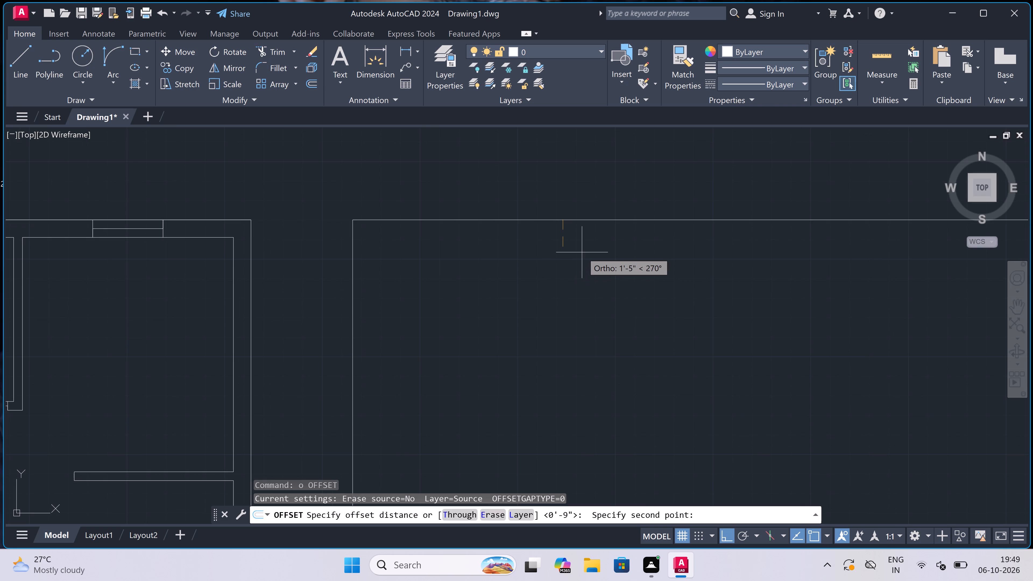
{"action": "scroll", "coordinate": [585, 252], "scroll_direction": "up", "scroll_amount": 1}
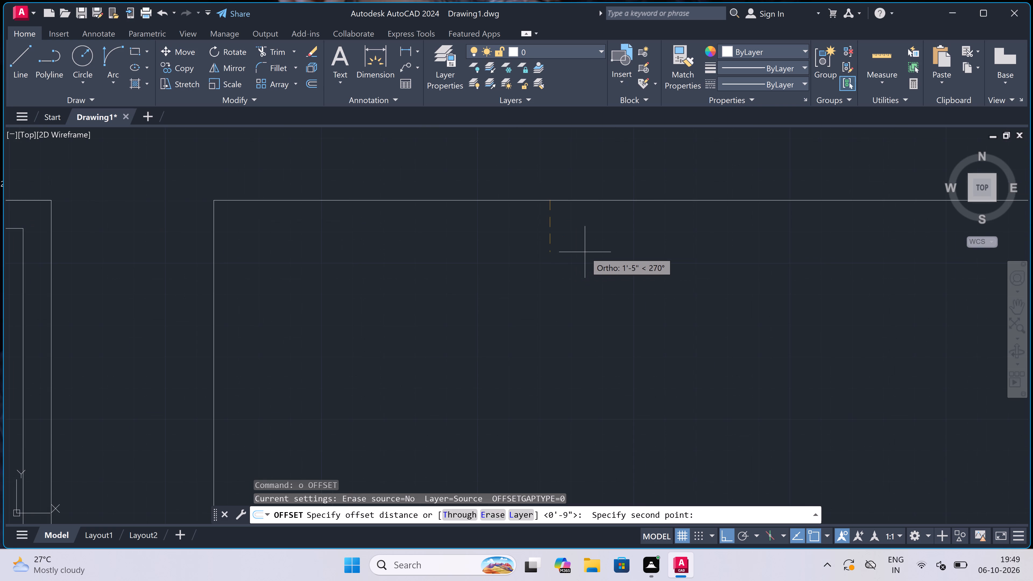
{"action": "type", "text": "9\""}
{"action": "key", "text": "space"}
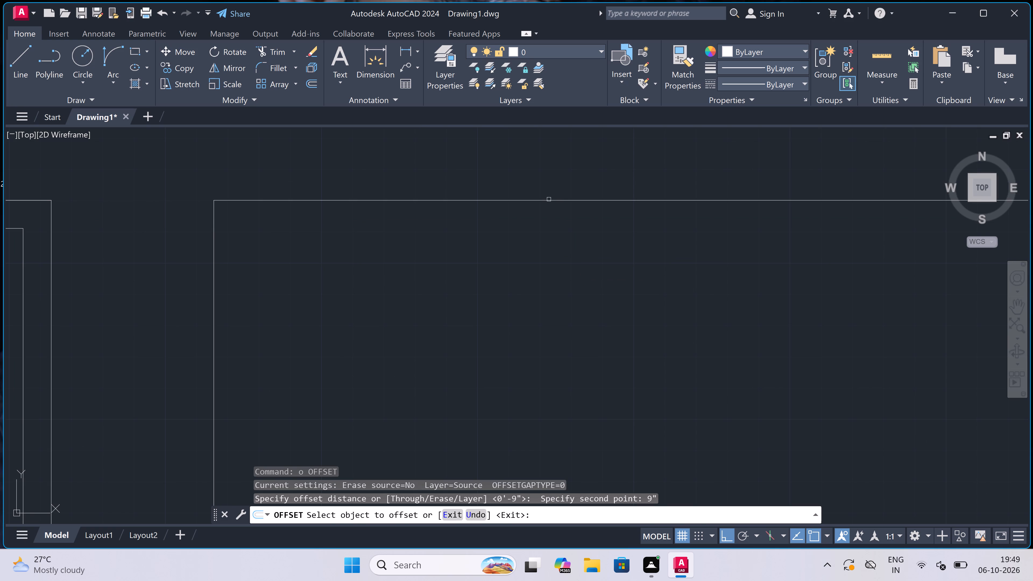
{"action": "left_click_drag", "start_coordinate": [548, 203], "coordinate": [549, 206]}
{"action": "left_click", "coordinate": [545, 237]}
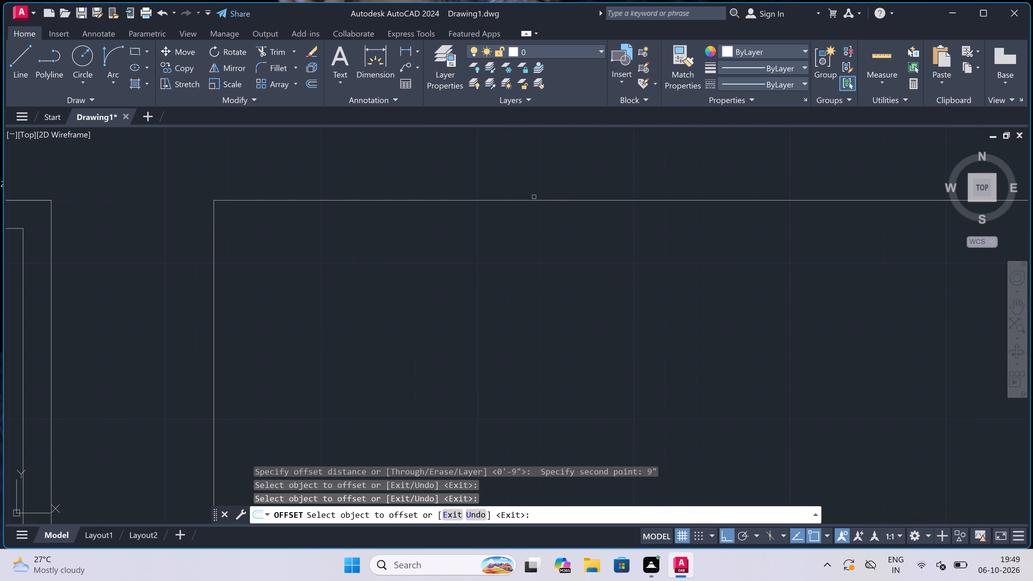
{"action": "double_click", "coordinate": [532, 201]}
{"action": "left_click", "coordinate": [520, 260]}
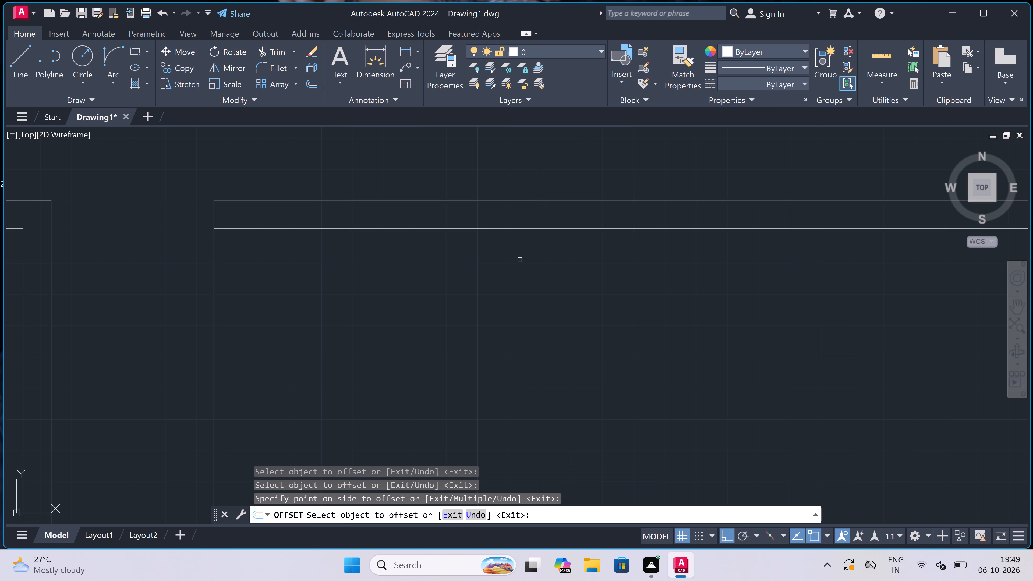
Offset the second plan's west outer line 9" to the east to form the west wall.
{"action": "scroll", "coordinate": [467, 251], "scroll_direction": "down", "scroll_amount": 1}
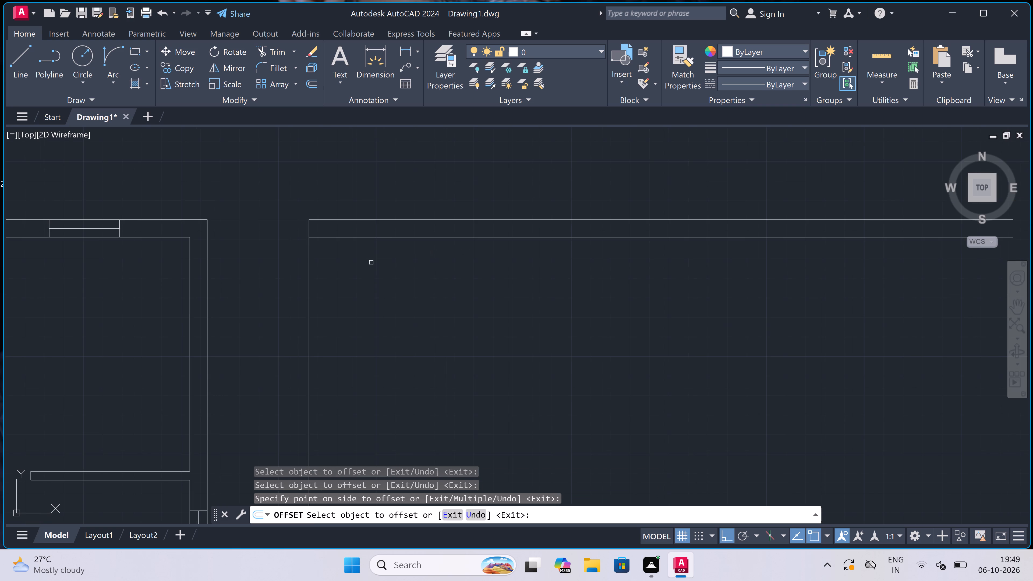
{"action": "scroll", "coordinate": [323, 267], "scroll_direction": "up", "scroll_amount": 1}
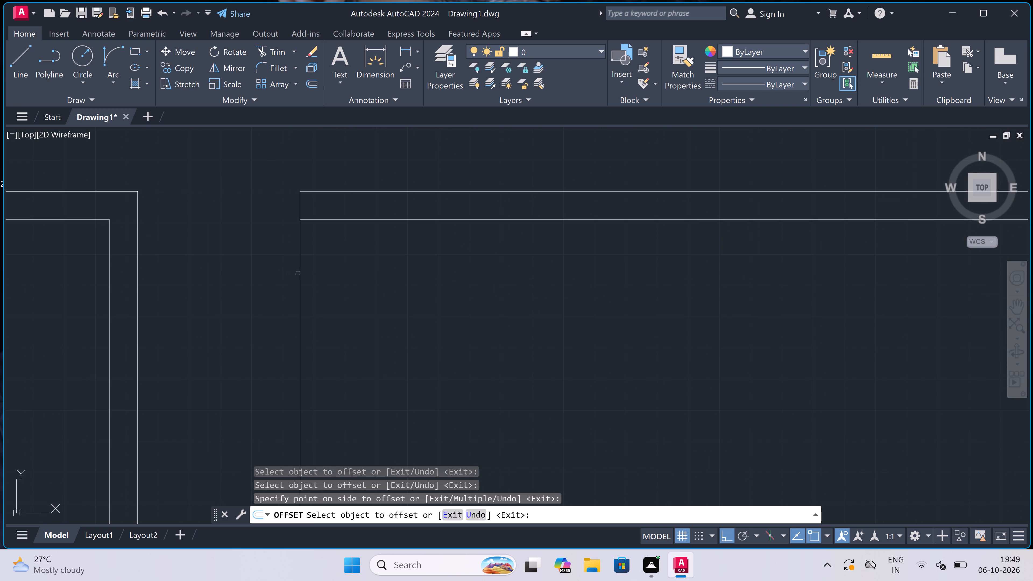
{"action": "left_click", "coordinate": [300, 272]}
{"action": "left_click", "coordinate": [366, 290]}
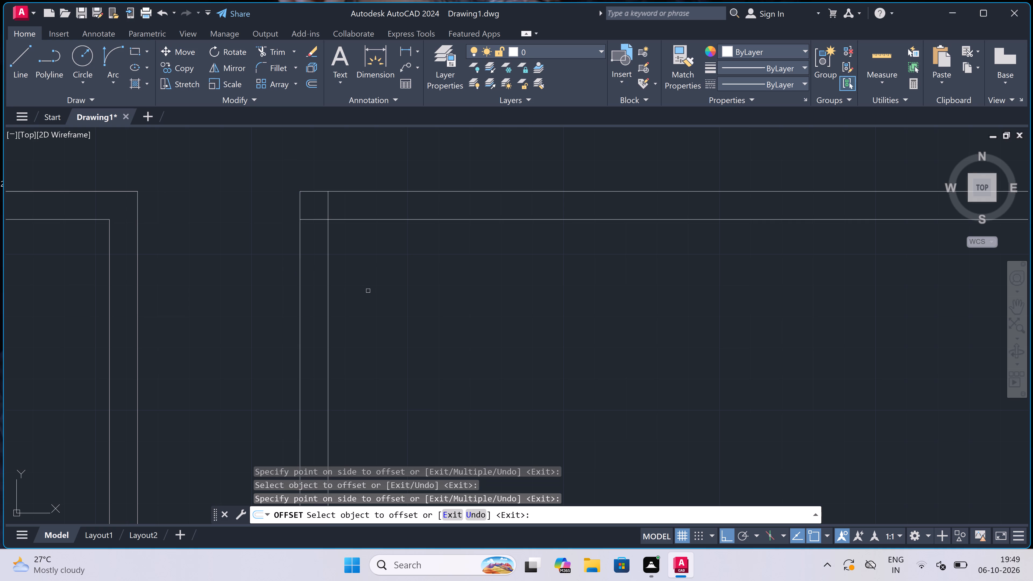
{"action": "key", "text": "Escape"}
Offset the north wall's inner line 13'8" to the south to set the first room's depth in the second plan.
{"action": "key", "text": "space"}
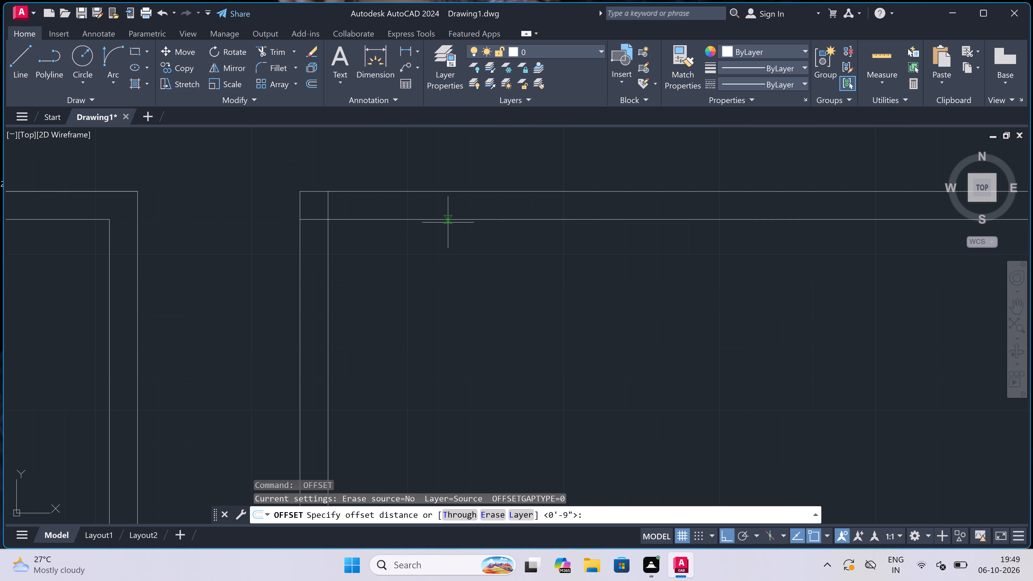
{"action": "left_click", "coordinate": [448, 222]}
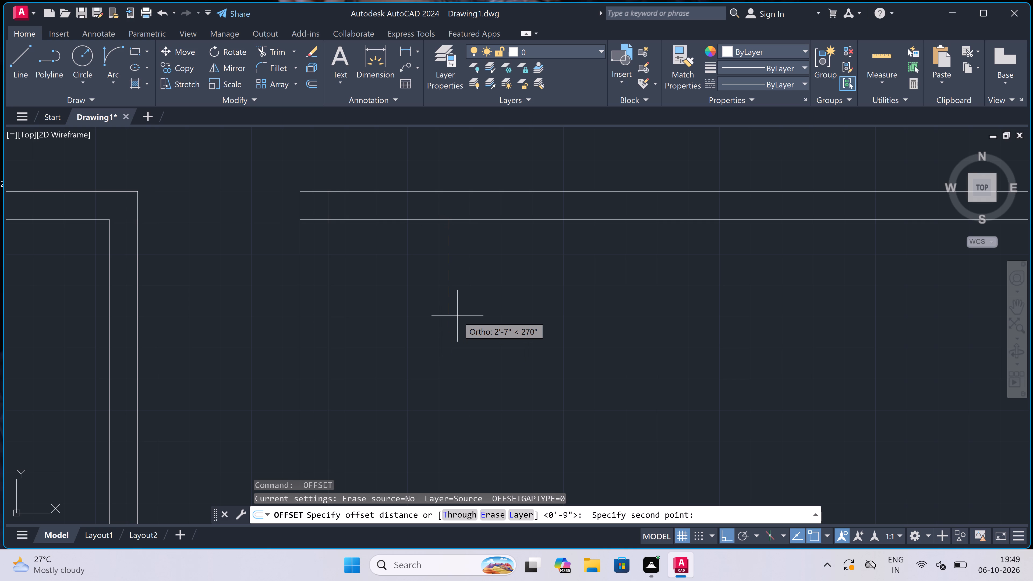
{"action": "type", "text": "13'"}
{"action": "type", "text": "8\""}
{"action": "key", "text": "space"}
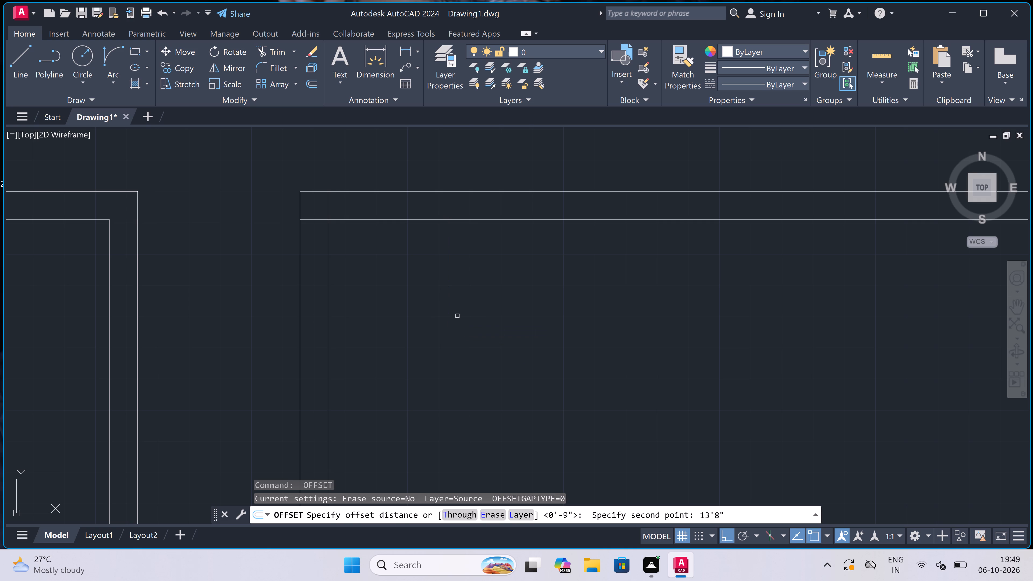
{"action": "left_click", "coordinate": [508, 220]}
{"action": "left_click", "coordinate": [510, 256]}
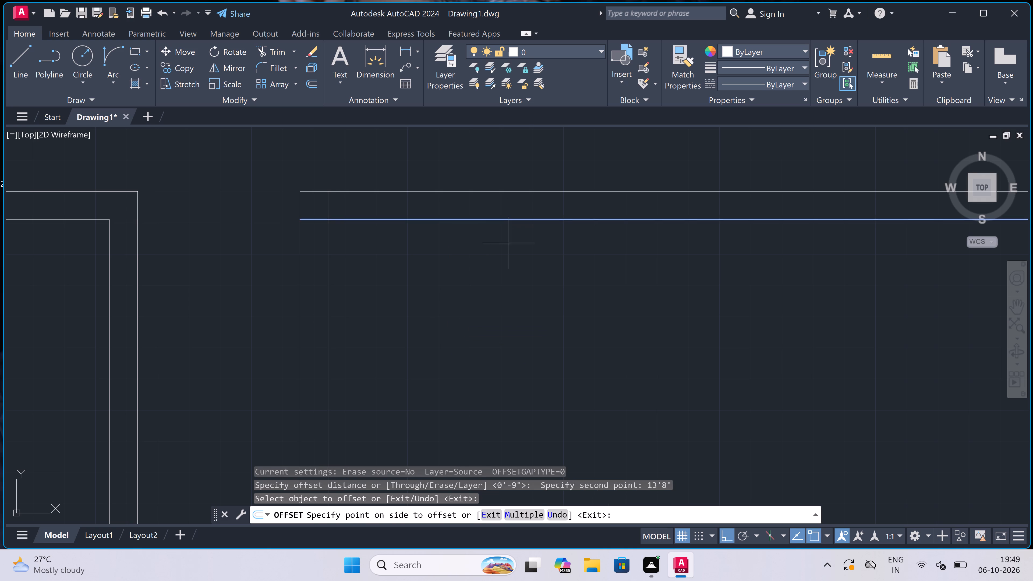
{"action": "scroll", "coordinate": [511, 255], "scroll_direction": "down", "scroll_amount": 5}
{"action": "scroll", "coordinate": [531, 282], "scroll_direction": "up", "scroll_amount": 4}
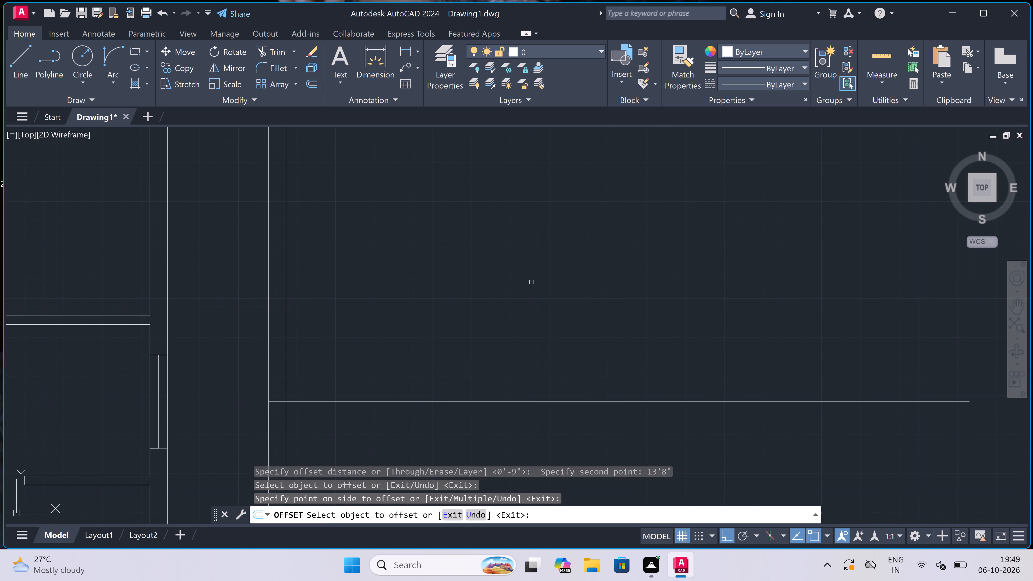
{"action": "key", "text": "Escape"}
Offset the room's south line 4.5" to the south to form the partition wall in the second plan.
{"action": "key", "text": "space"}
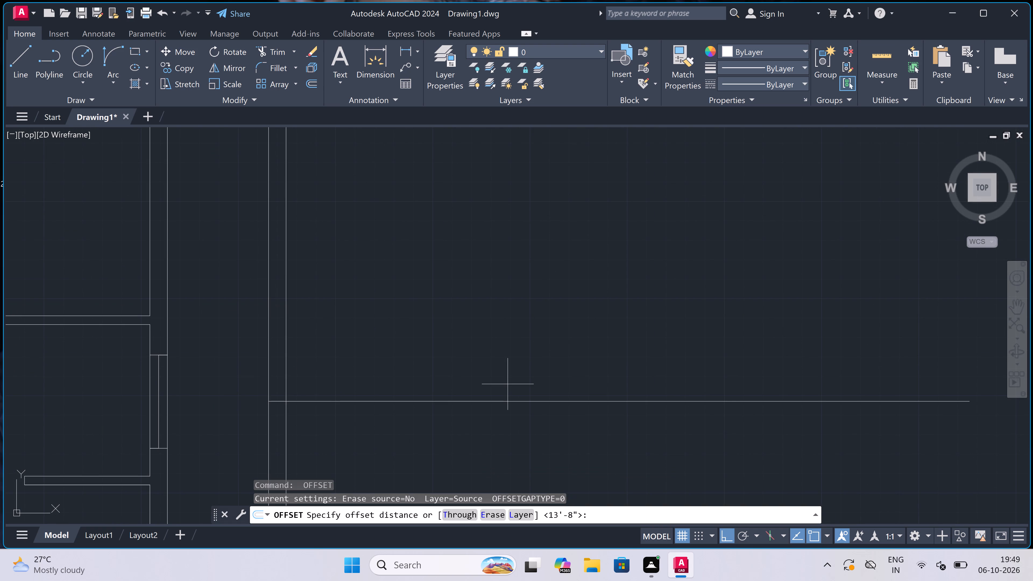
{"action": "double_click", "coordinate": [507, 398]}
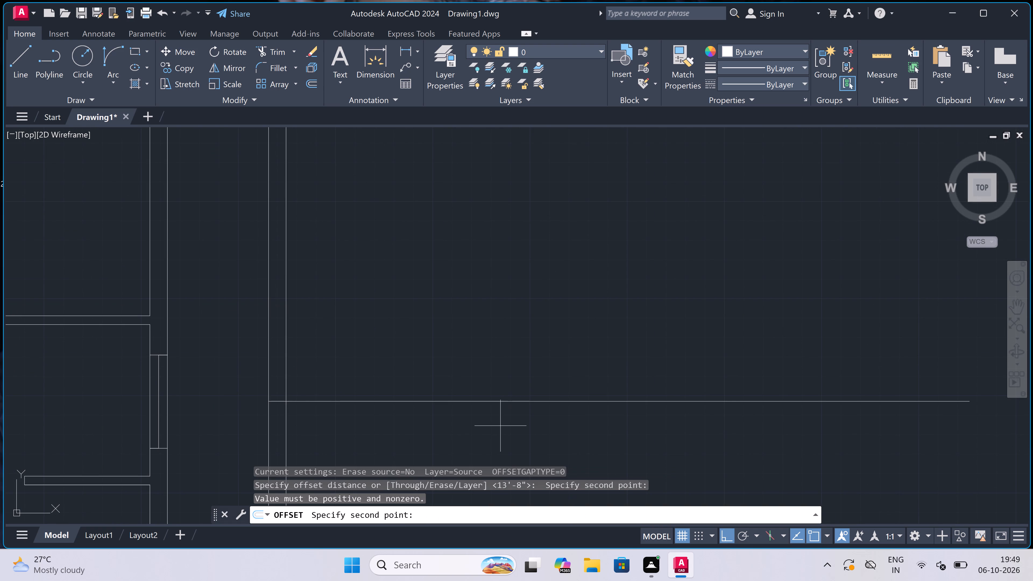
{"action": "scroll", "coordinate": [500, 424], "scroll_direction": "down", "scroll_amount": 4}
{"action": "scroll", "coordinate": [497, 433], "scroll_direction": "up", "scroll_amount": 4}
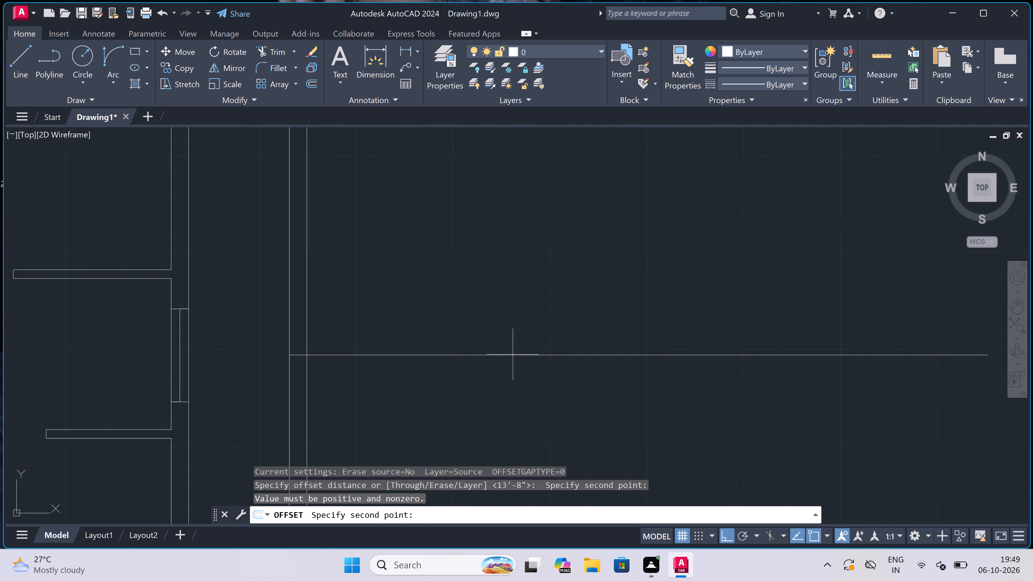
{"action": "left_click", "coordinate": [515, 356]}
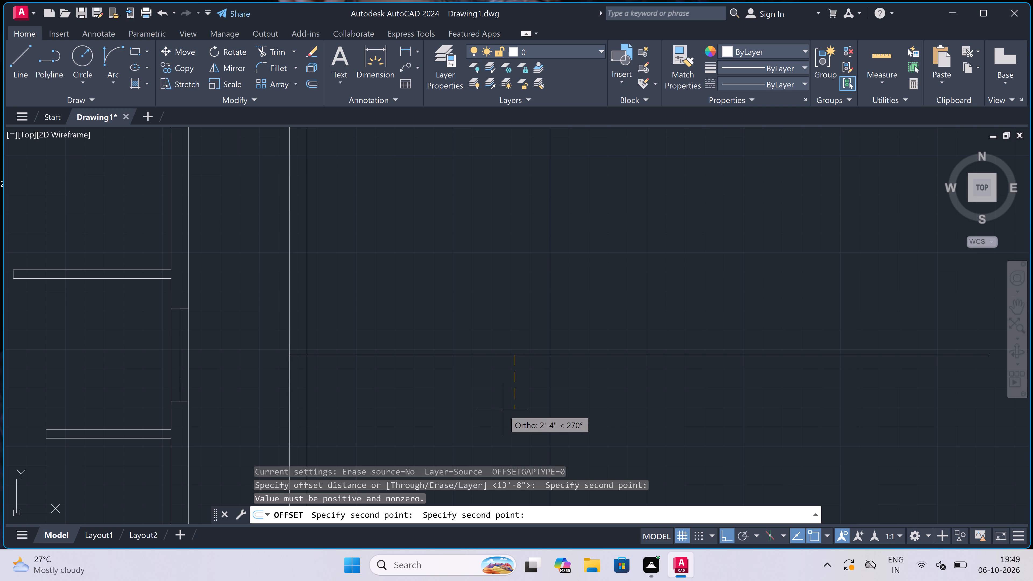
{"action": "type", "text": "4.5\""}
{"action": "key", "text": "space"}
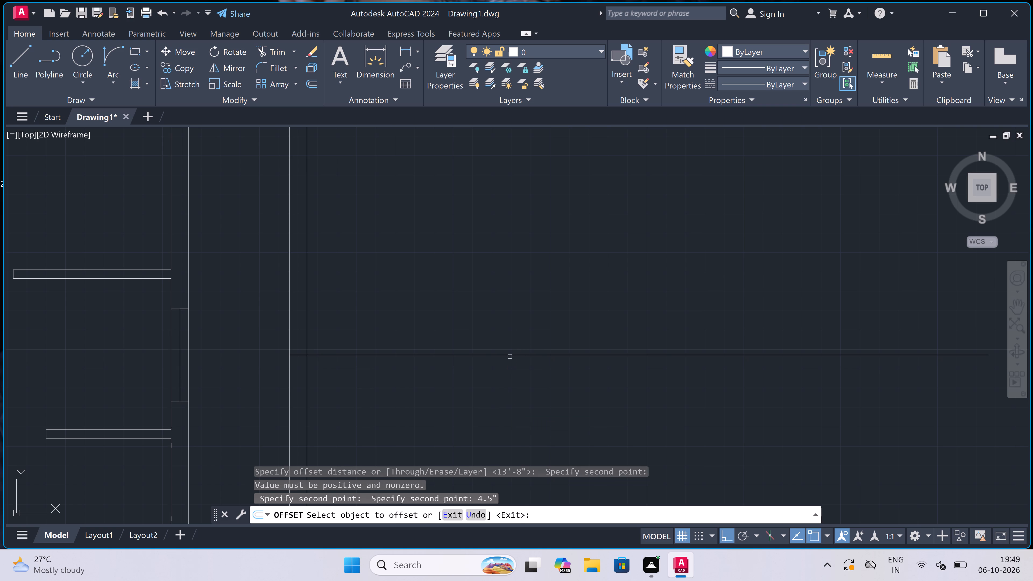
{"action": "left_click", "coordinate": [509, 356]}
{"action": "left_click", "coordinate": [509, 415]}
{"action": "scroll", "coordinate": [523, 349], "scroll_direction": "down", "scroll_amount": 3}
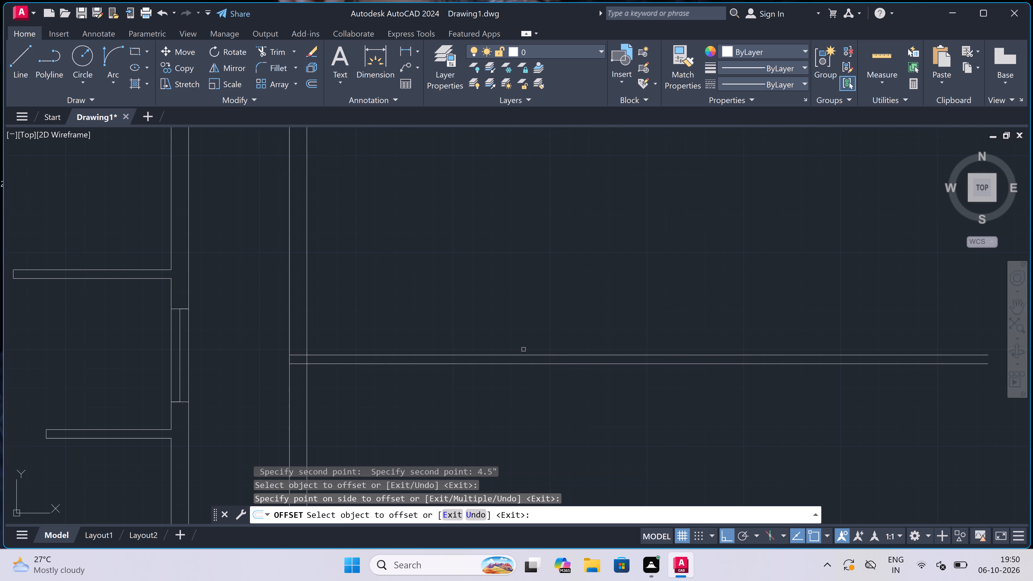
{"action": "key", "text": "Escape"}
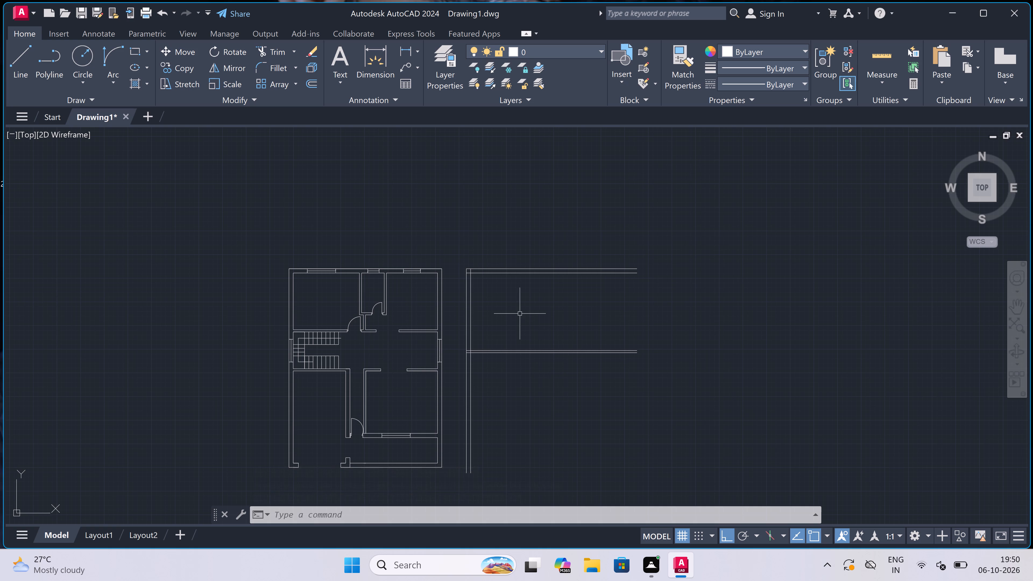
Offset the west wall's inner line 13' to the east to set the first room's width in the second plan.
{"action": "scroll", "coordinate": [507, 295], "scroll_direction": "up", "scroll_amount": 3}
{"action": "scroll", "coordinate": [507, 294], "scroll_direction": "down", "scroll_amount": 2}
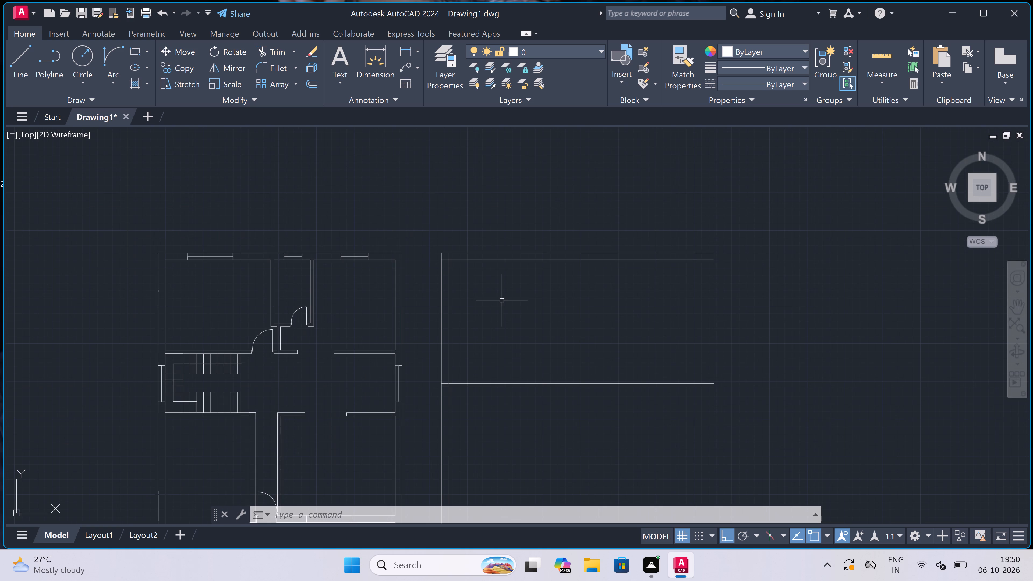
{"action": "key", "text": "o"}
{"action": "key", "text": "space"}
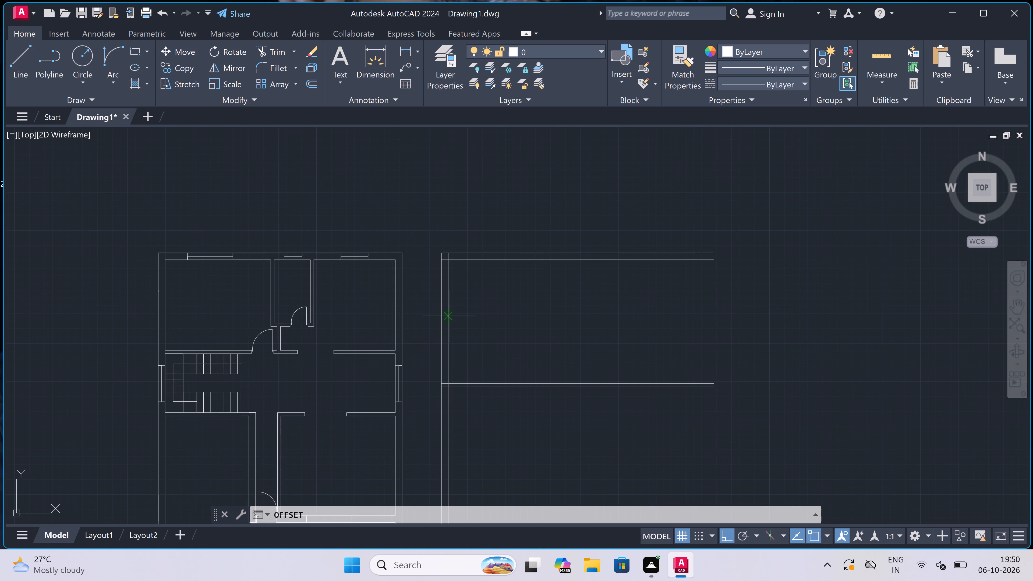
{"action": "double_click", "coordinate": [449, 316]}
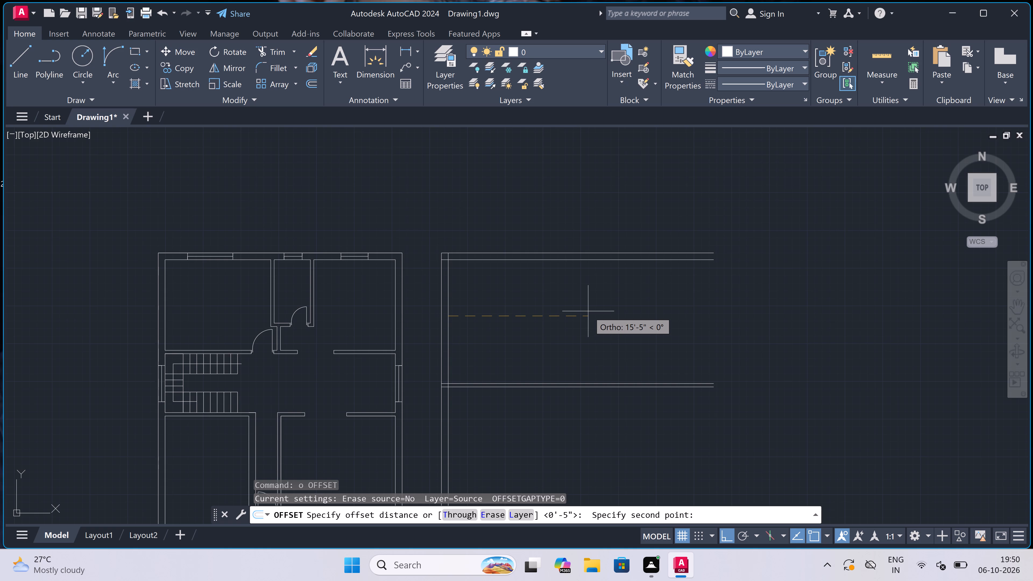
{"action": "type", "text": "13'"}
{"action": "key", "text": "space"}
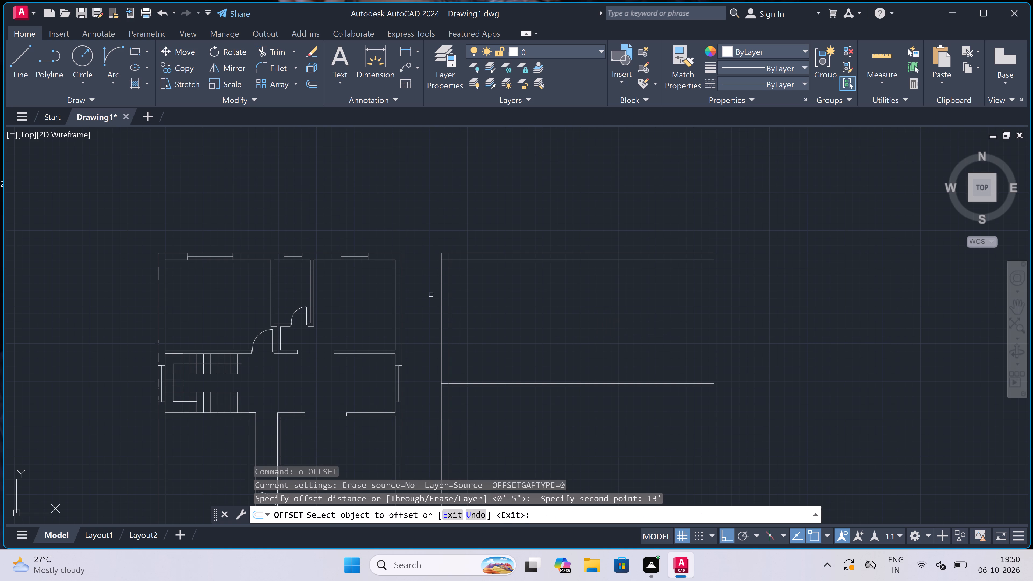
{"action": "triple_click", "coordinate": [448, 288]}
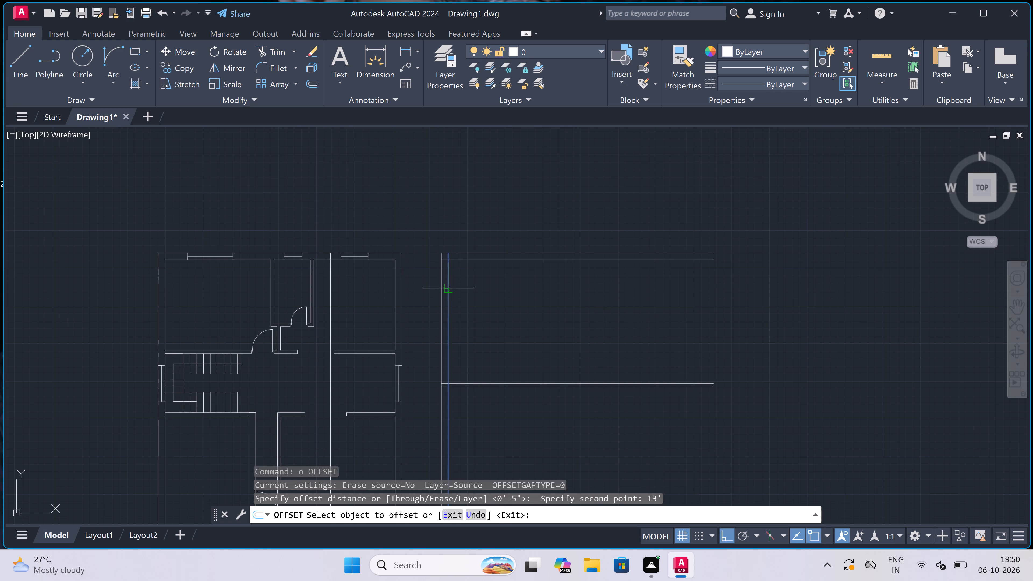
{"action": "left_click", "coordinate": [548, 307]}
{"action": "key", "text": "Escape"}
Offset the first room's east line 4.5" to the east to form the north-south partition in the second plan.
{"action": "key", "text": "space"}
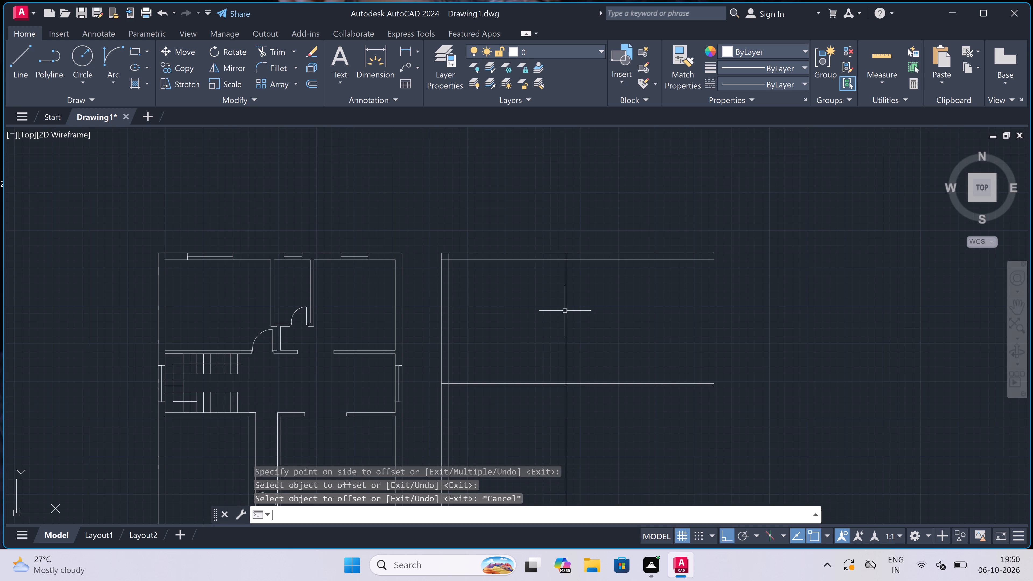
{"action": "left_click", "coordinate": [564, 311]}
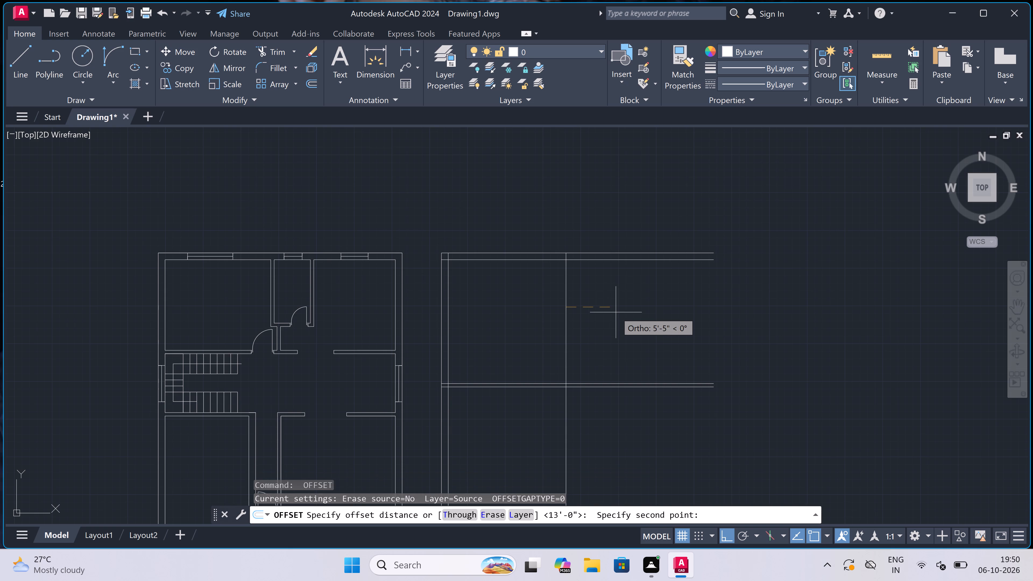
{"action": "type", "text": "4.5\""}
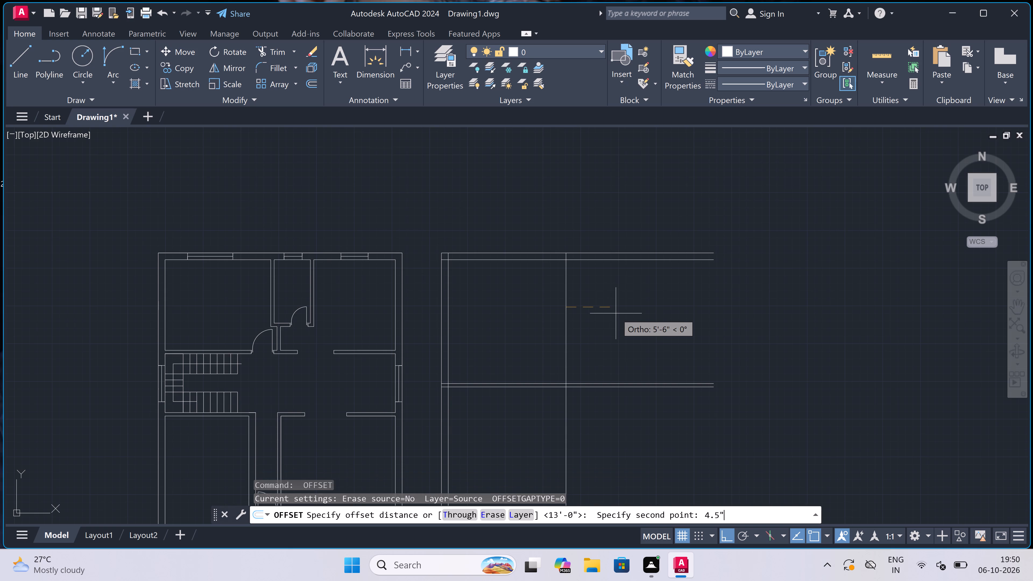
{"action": "key", "text": "space"}
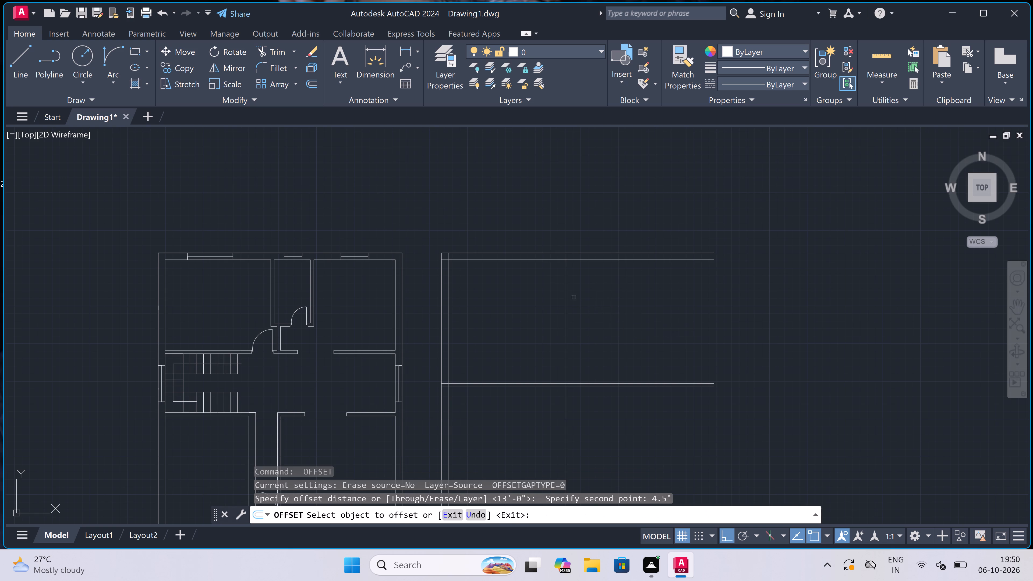
{"action": "left_click", "coordinate": [566, 287]}
{"action": "left_click", "coordinate": [612, 305]}
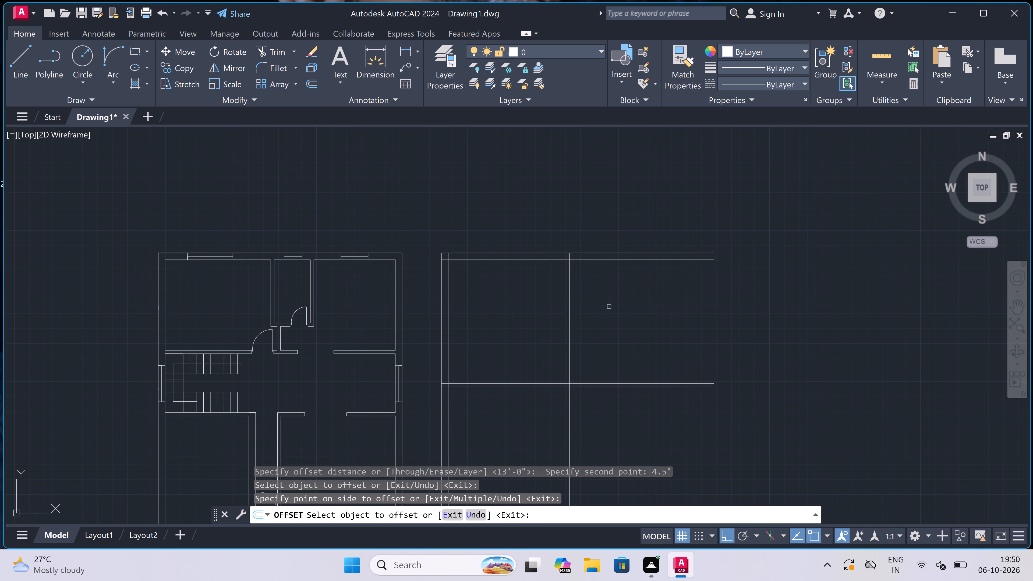
{"action": "key", "text": "Escape"}
Offset the north-south partition's east line 11' to the east to set the adjoining room's width.
{"action": "key", "text": "space"}
{"action": "left_click", "coordinate": [570, 314]}
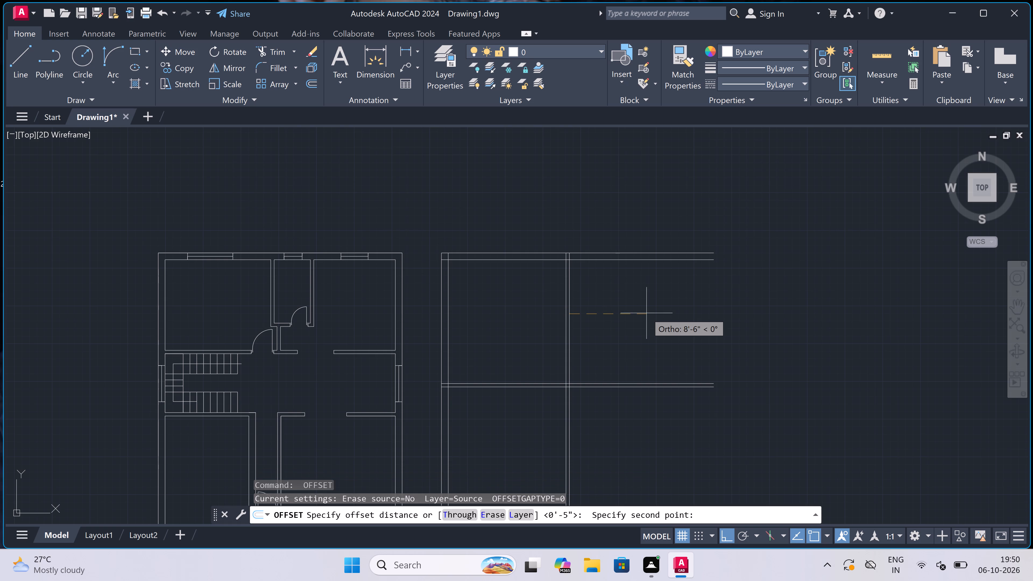
{"action": "scroll", "coordinate": [646, 312], "scroll_direction": "up", "scroll_amount": 1}
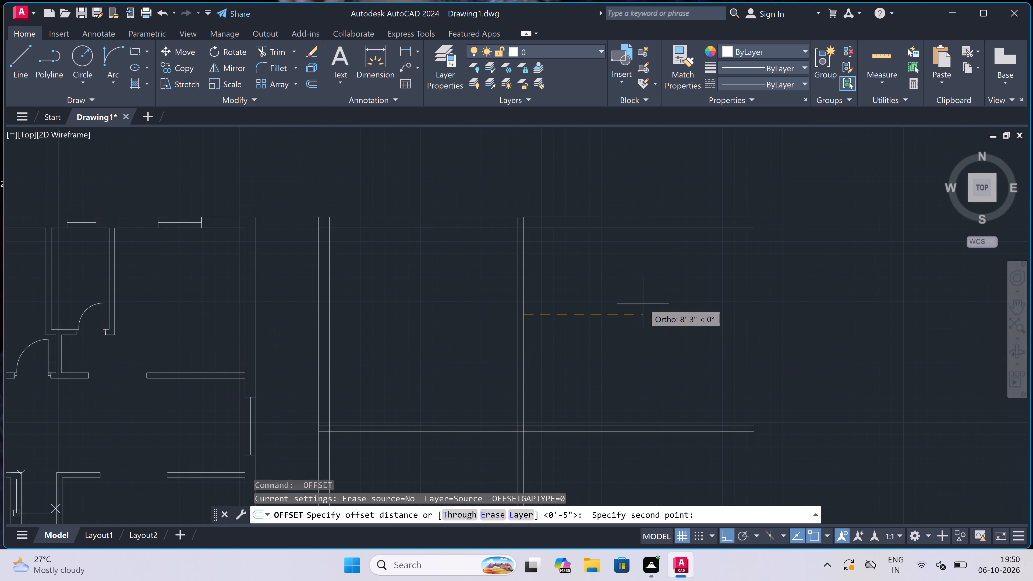
{"action": "type", "text": "11'"}
{"action": "key", "text": "space"}
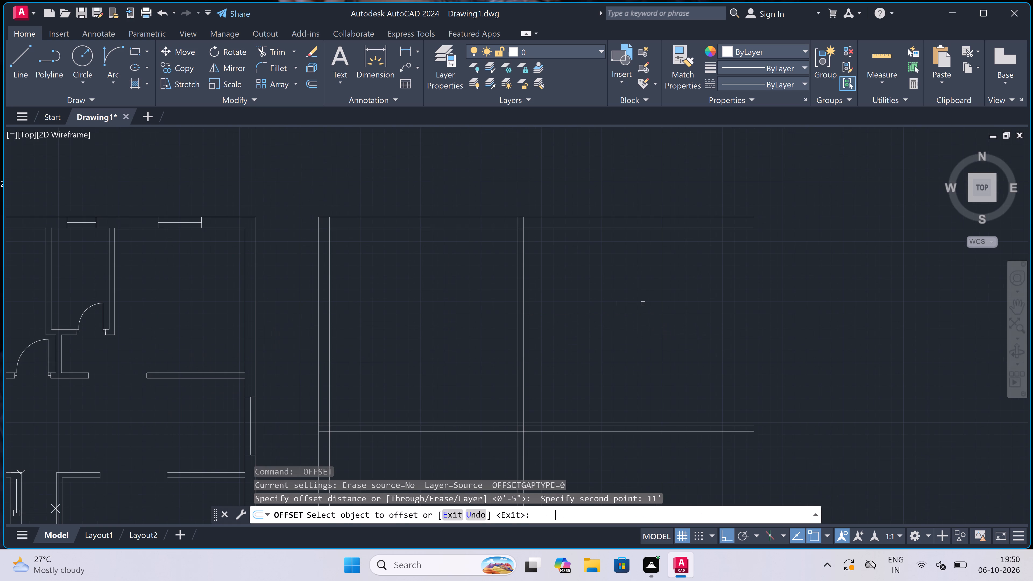
{"action": "left_click", "coordinate": [524, 286]}
{"action": "double_click", "coordinate": [609, 289]}
{"action": "key", "text": "Escape"}
Offset the adjoining room's east line 9" to the east to form the second plan's east wall.
{"action": "key", "text": "space"}
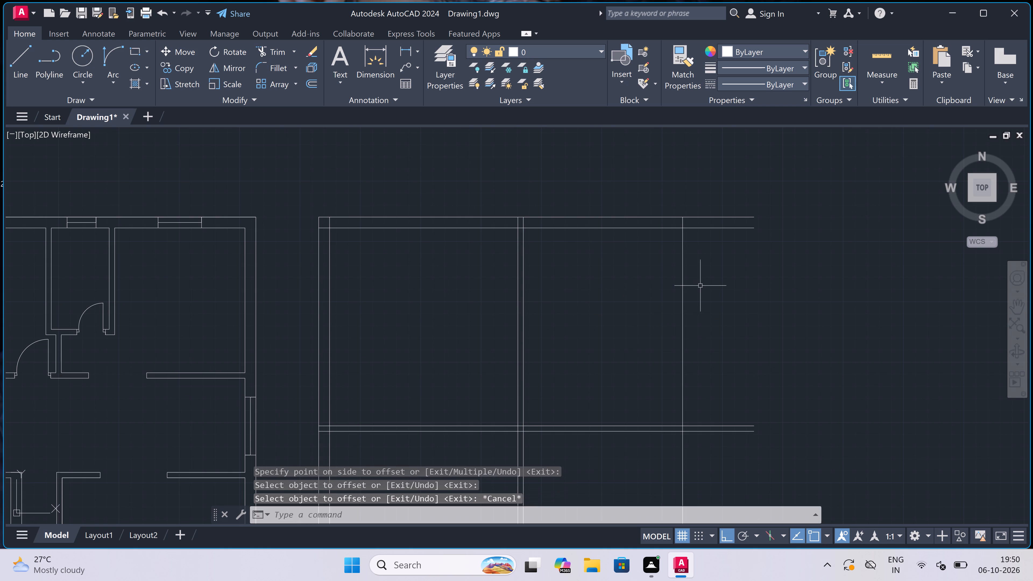
{"action": "left_click", "coordinate": [686, 286]}
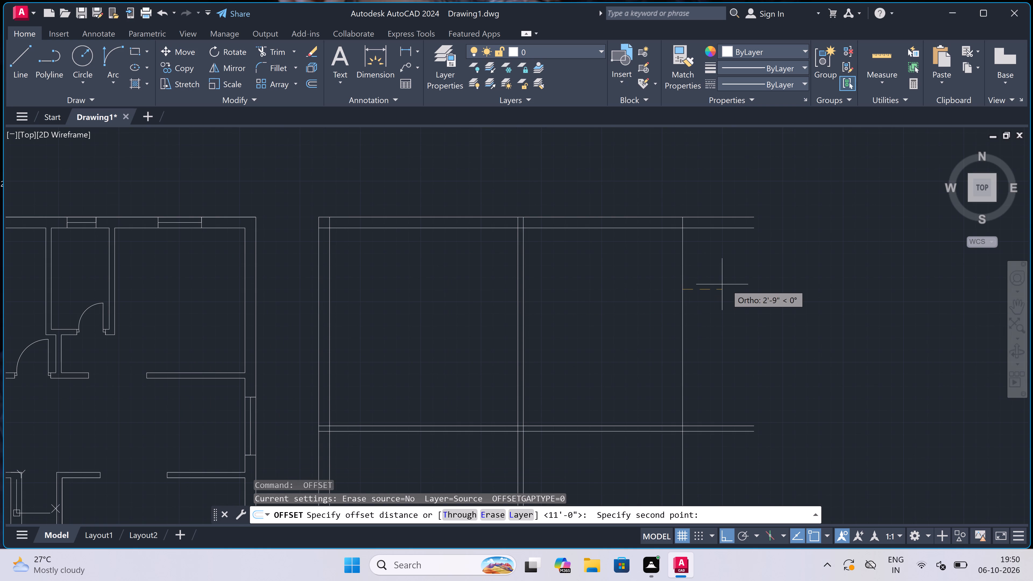
{"action": "type", "text": "9\""}
{"action": "key", "text": "space"}
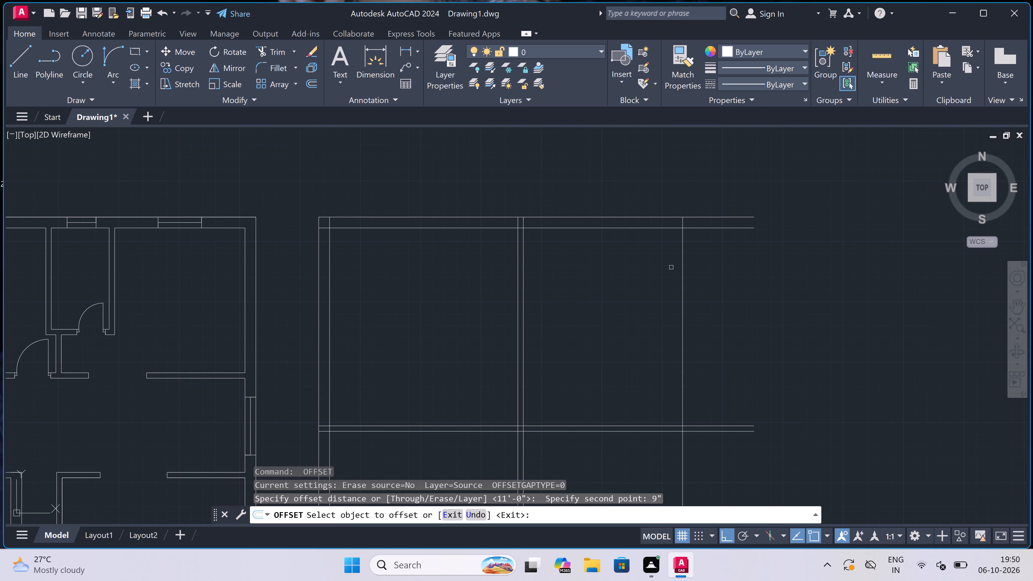
{"action": "left_click", "coordinate": [683, 261]}
{"action": "left_click", "coordinate": [711, 261]}
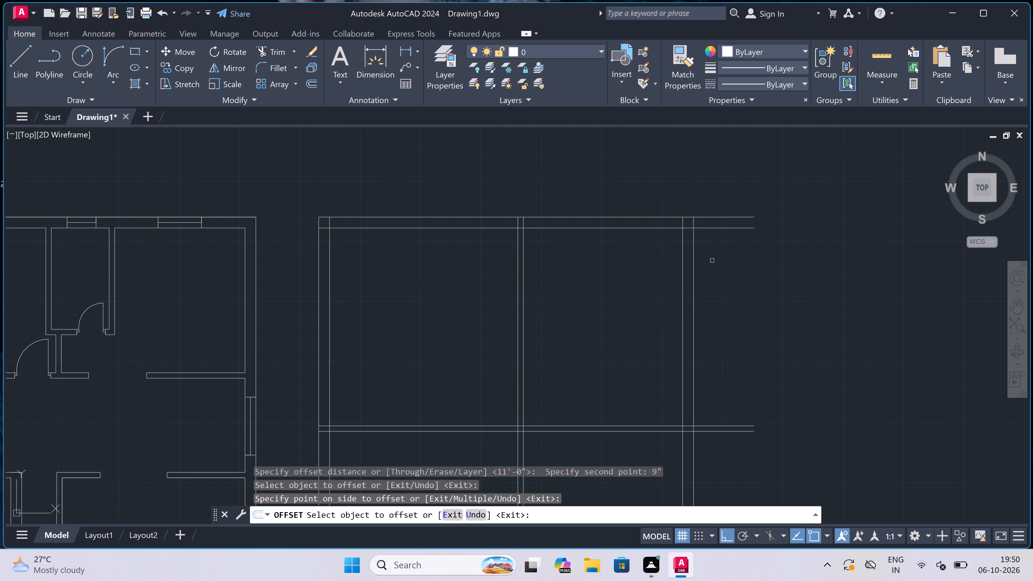
{"action": "key", "text": "Escape"}
Trim the ends of the north wall and partition lines that extend east beyond the second plan's east wall.
{"action": "key", "text": "t"}
{"action": "key", "text": "r"}
{"action": "key", "text": "space"}
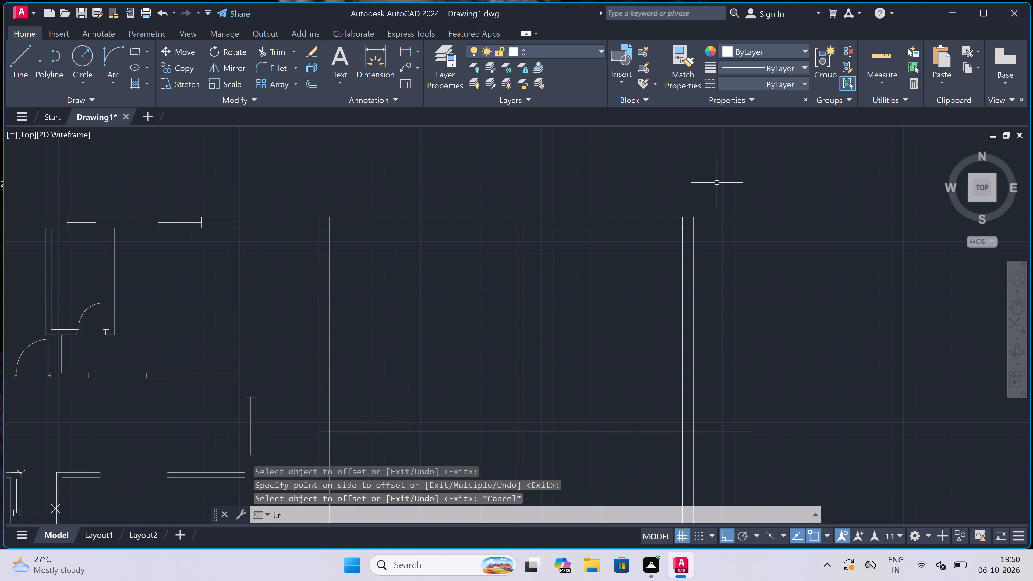
{"action": "left_click", "coordinate": [718, 179]}
{"action": "scroll", "coordinate": [715, 391], "scroll_direction": "down", "scroll_amount": 6}
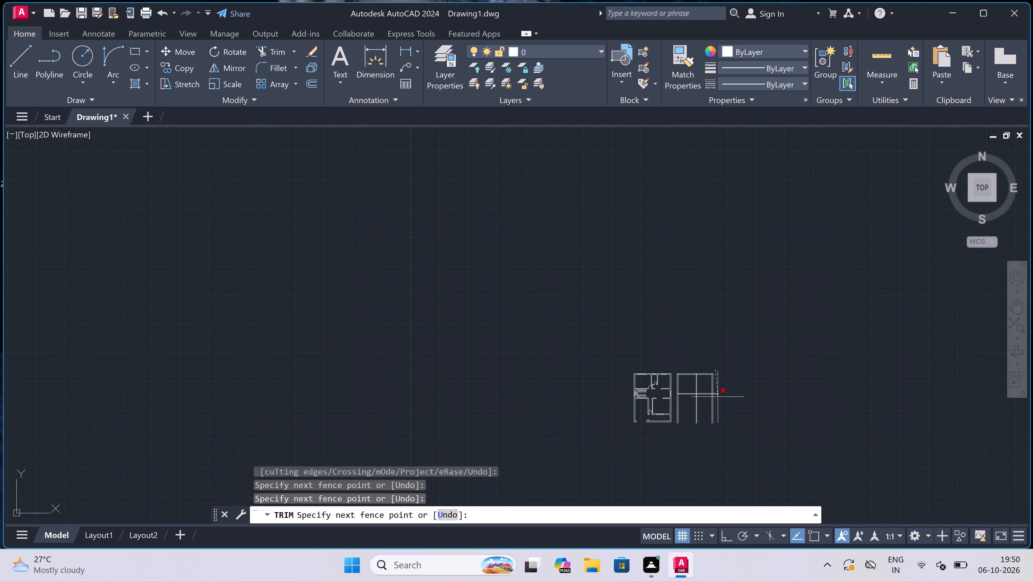
{"action": "scroll", "coordinate": [720, 410], "scroll_direction": "up", "scroll_amount": 4}
{"action": "left_click", "coordinate": [708, 409]}
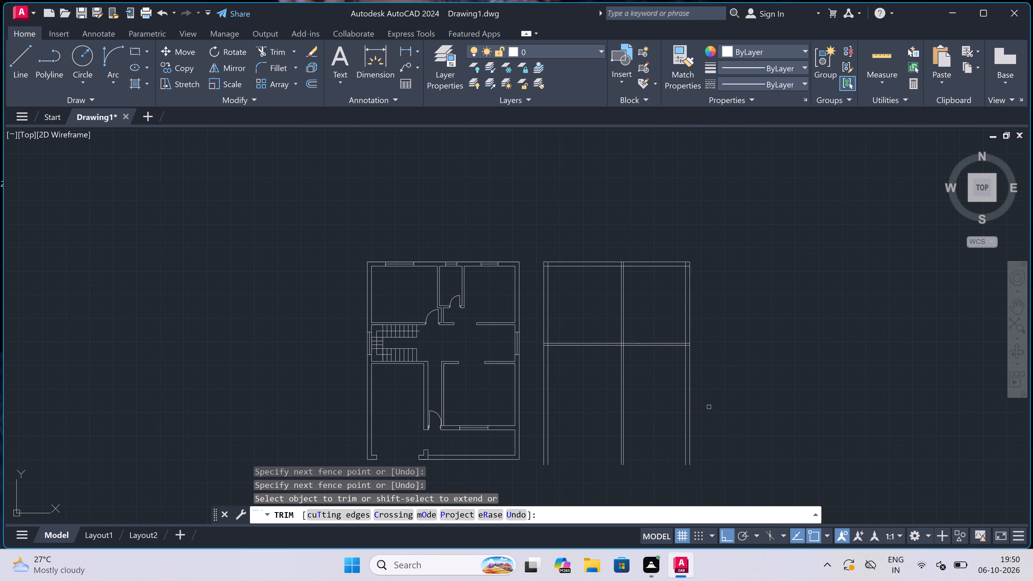
{"action": "key", "text": "Escape"}
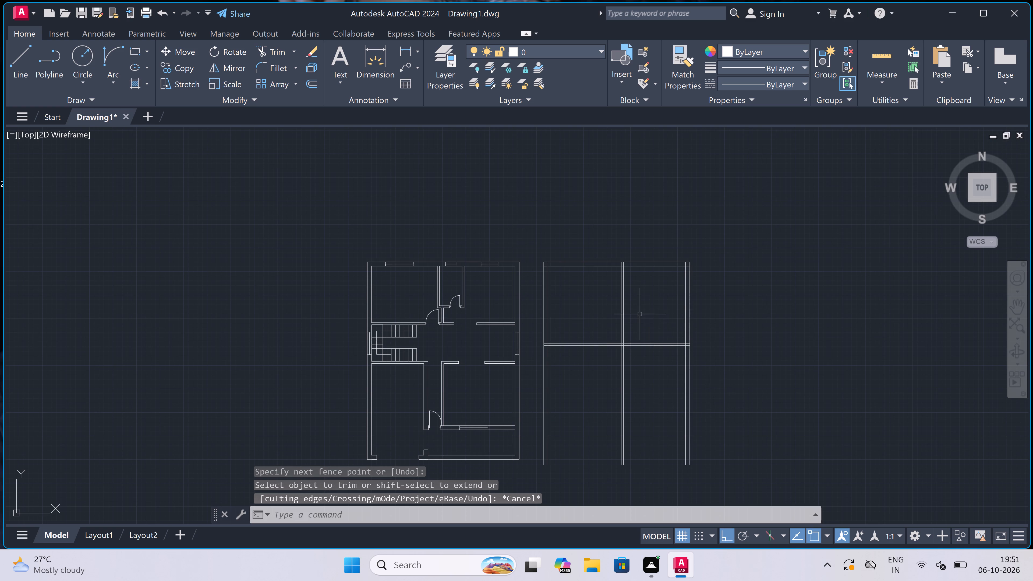
Offset the south line of the east-west partition 6' to the south in the second plan.
{"action": "scroll", "coordinate": [643, 335], "scroll_direction": "up", "scroll_amount": 2}
{"action": "scroll", "coordinate": [643, 335], "scroll_direction": "down", "scroll_amount": 1}
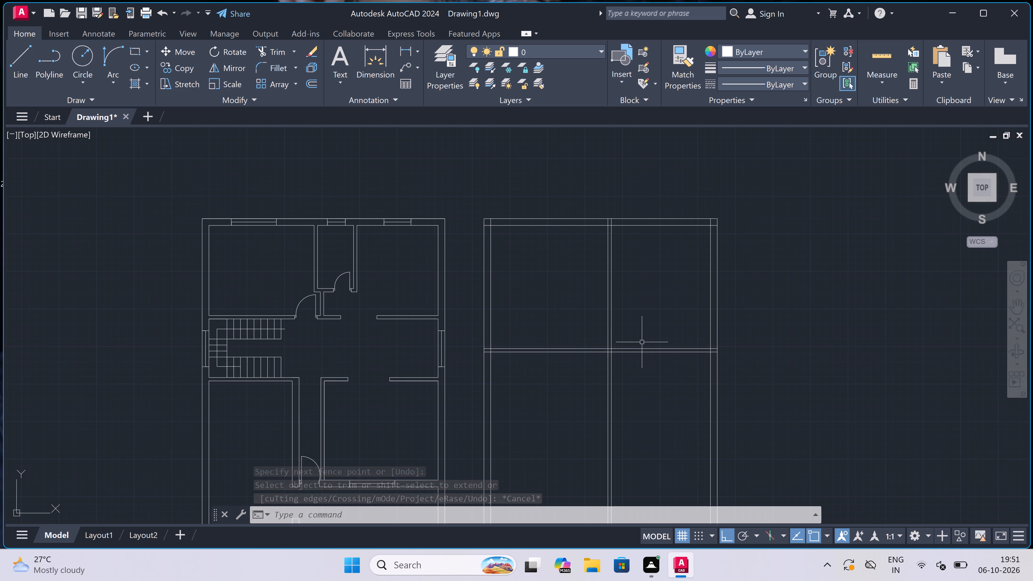
{"action": "scroll", "coordinate": [649, 355], "scroll_direction": "up", "scroll_amount": 4}
{"action": "scroll", "coordinate": [651, 350], "scroll_direction": "down", "scroll_amount": 4}
{"action": "scroll", "coordinate": [726, 370], "scroll_direction": "up", "scroll_amount": 2}
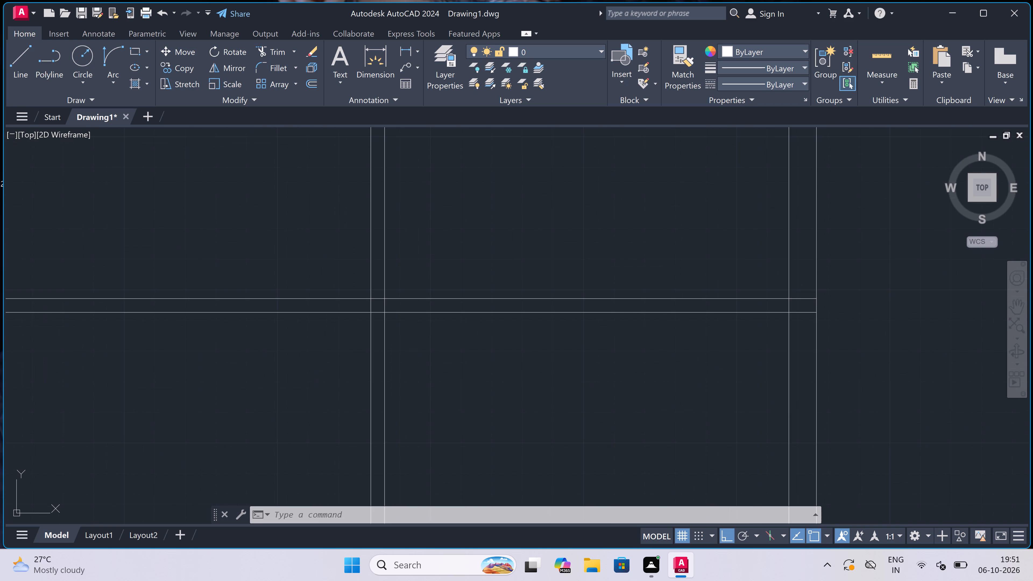
{"action": "key", "text": "o"}
{"action": "key", "text": "space"}
{"action": "left_click", "coordinate": [648, 317]}
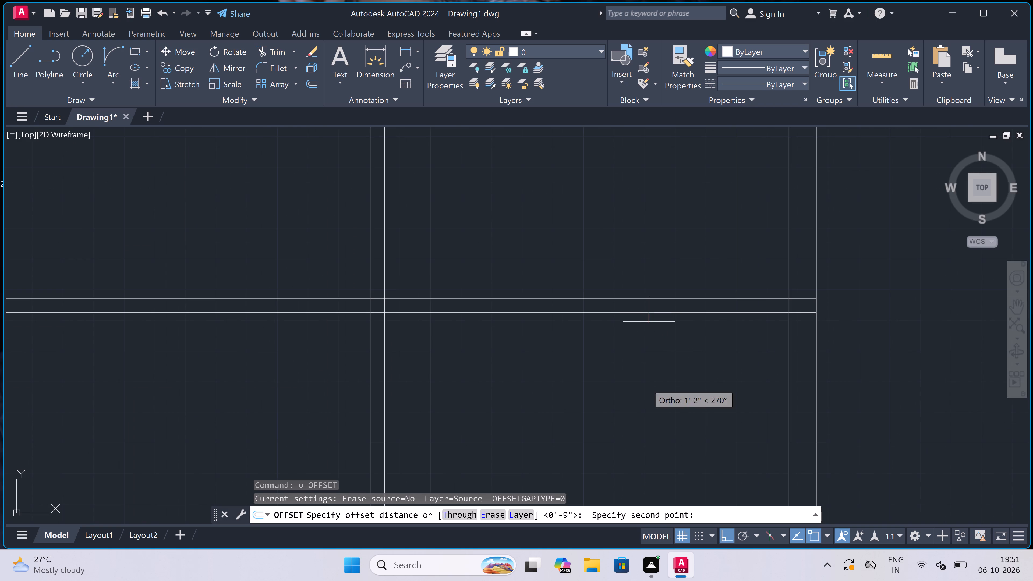
{"action": "key", "text": "6"}
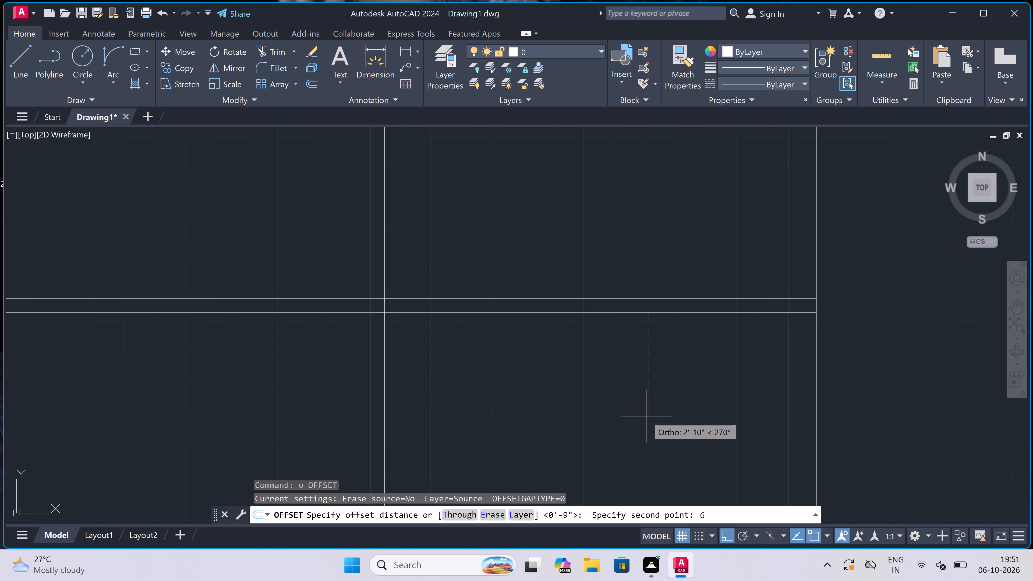
{"action": "key", "text": "apostrophe"}
{"action": "key", "text": "space"}
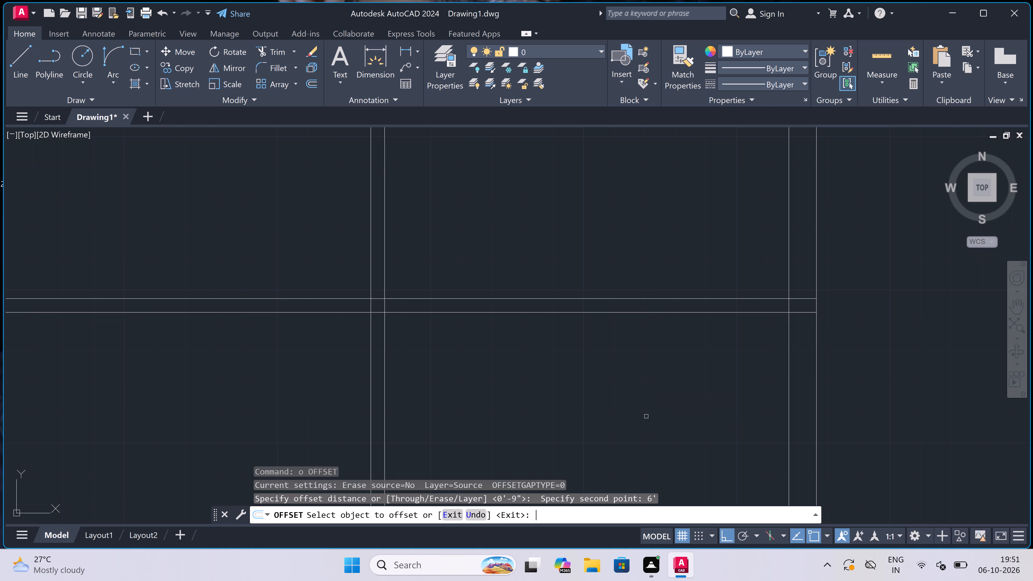
{"action": "left_click", "coordinate": [652, 313]}
{"action": "left_click", "coordinate": [632, 343]}
{"action": "scroll", "coordinate": [627, 336], "scroll_direction": "down", "scroll_amount": 2}
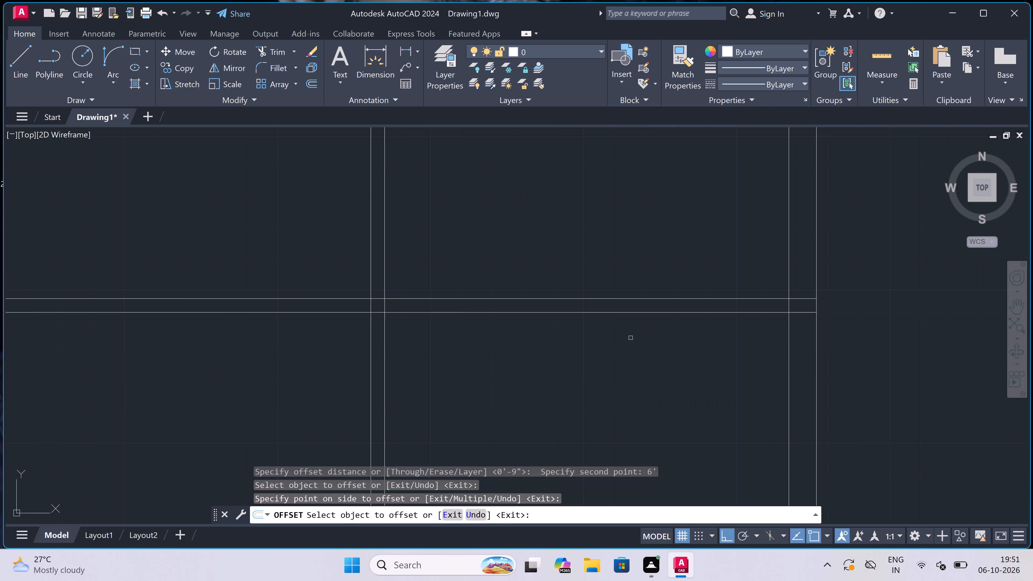
{"action": "scroll", "coordinate": [627, 336], "scroll_direction": "down", "scroll_amount": 5}
{"action": "scroll", "coordinate": [627, 353], "scroll_direction": "up", "scroll_amount": 4}
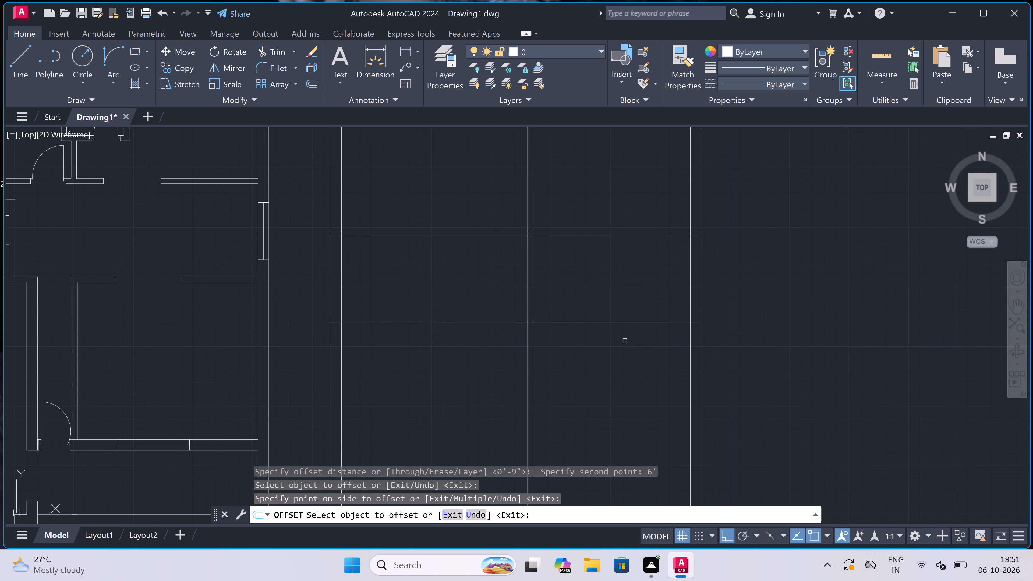
{"action": "key", "text": "Escape"}
Offset the southernmost horizontal line 4.5" to the south to form another east-west partition in the second plan.
{"action": "key", "text": "space"}
{"action": "double_click", "coordinate": [611, 322]}
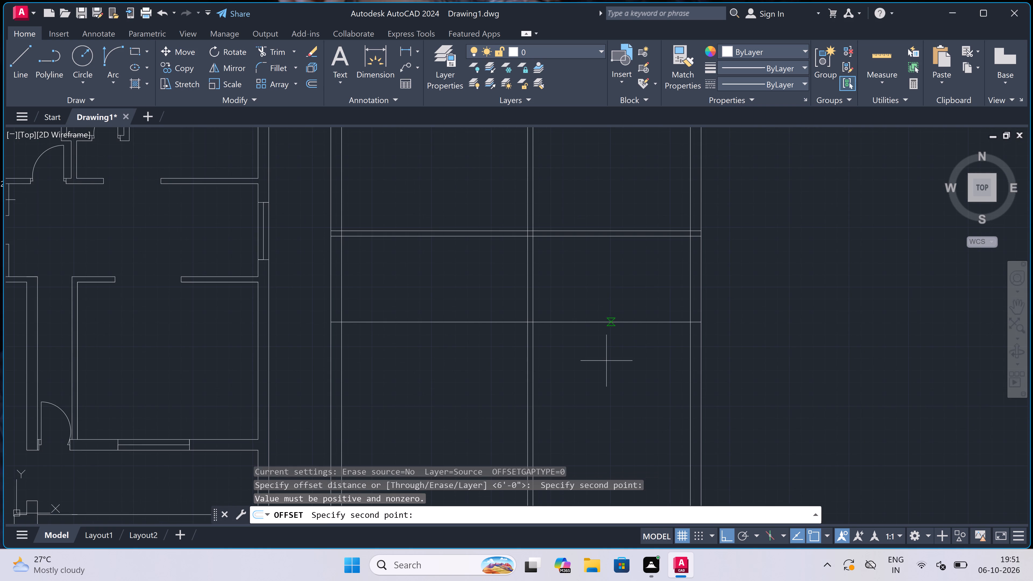
{"action": "scroll", "coordinate": [607, 359], "scroll_direction": "up", "scroll_amount": 3}
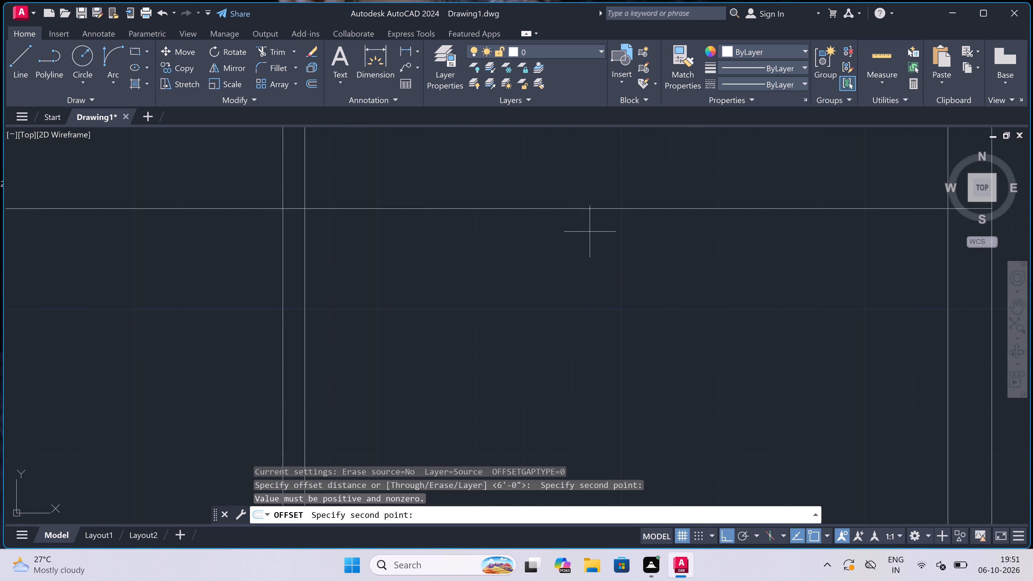
{"action": "left_click", "coordinate": [585, 208]}
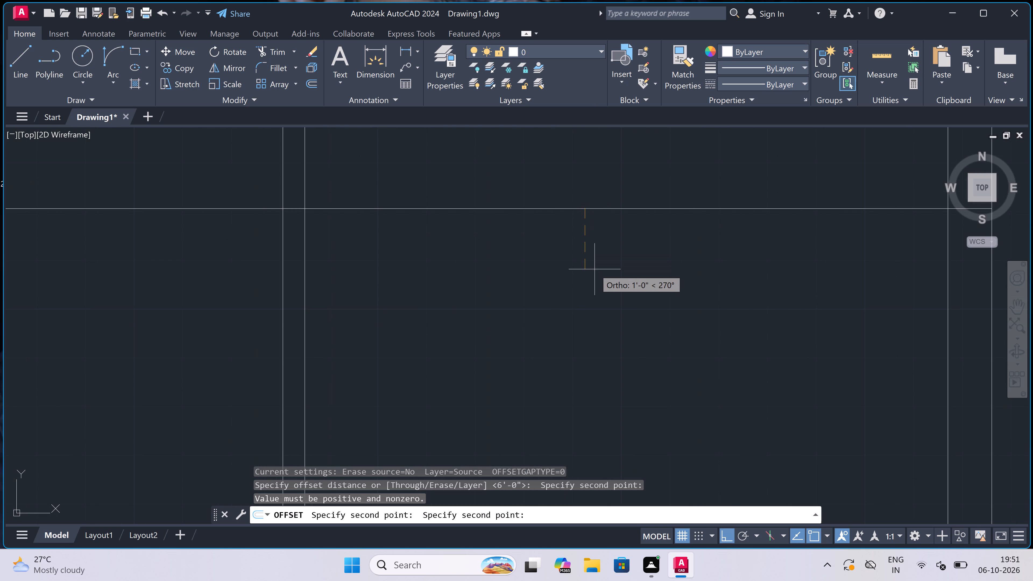
{"action": "type", "text": "4.5\""}
{"action": "key", "text": "space"}
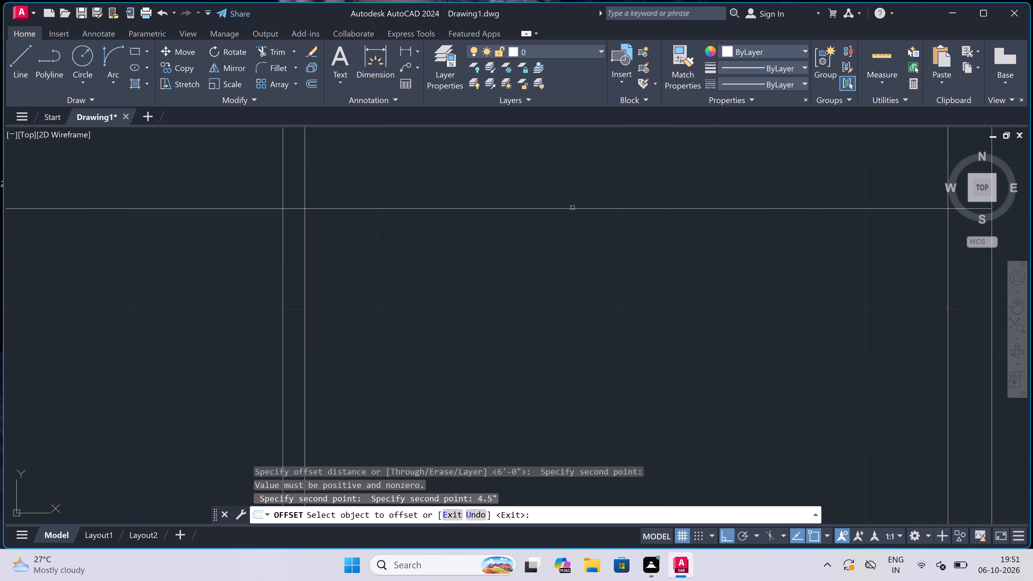
{"action": "left_click", "coordinate": [572, 210]}
{"action": "left_click", "coordinate": [571, 254]}
{"action": "key", "text": "Escape"}
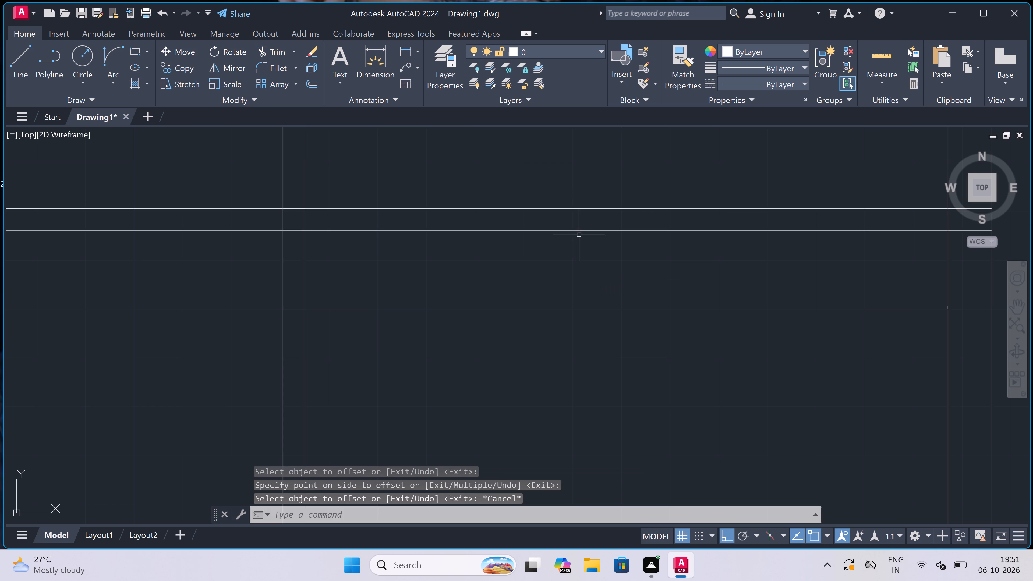
Offset the southernmost partition line 10' to the south in the second plan.
{"action": "key", "text": "space"}
{"action": "left_click", "coordinate": [579, 235]}
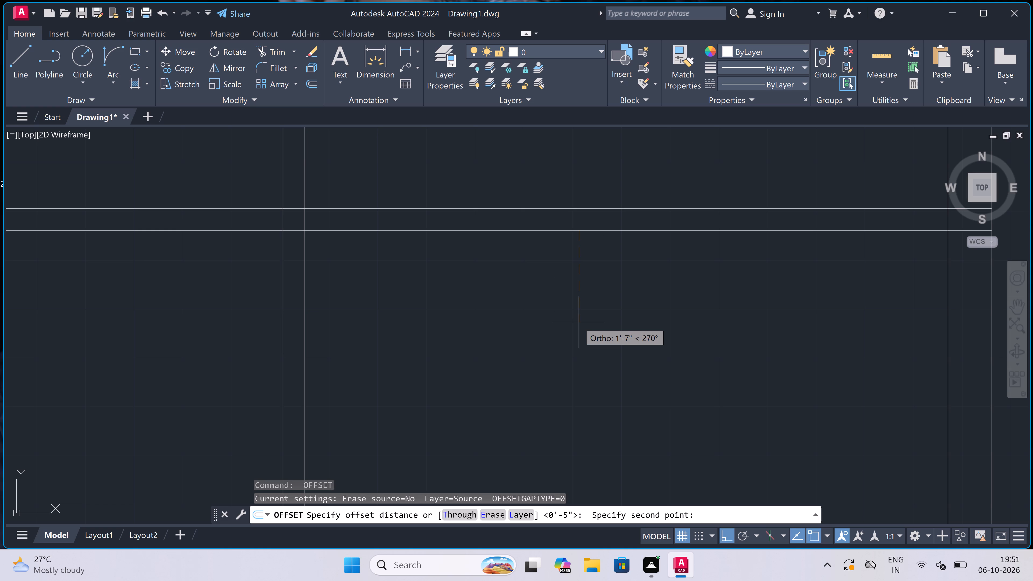
{"action": "type", "text": "10'"}
{"action": "key", "text": "space"}
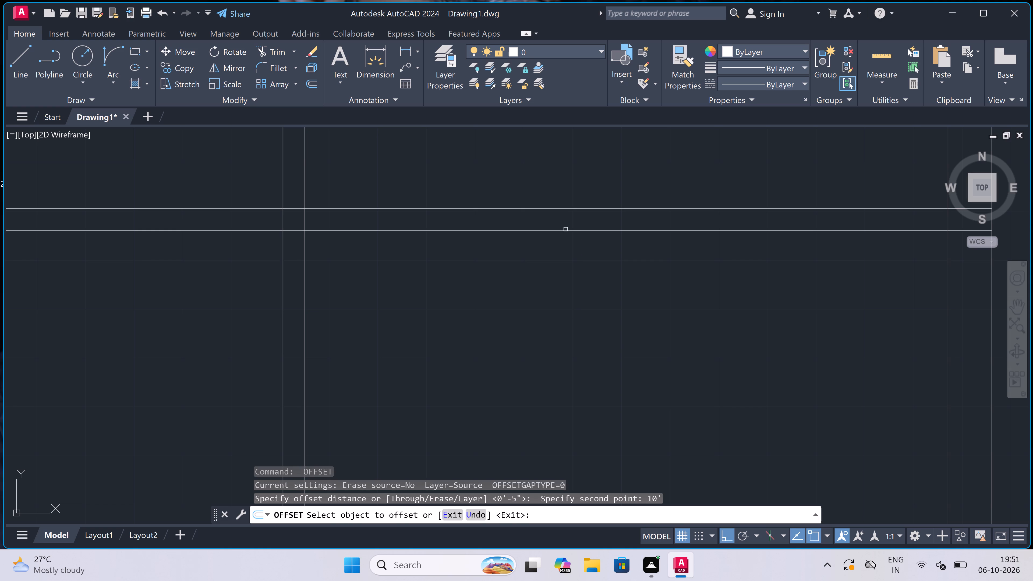
{"action": "left_click", "coordinate": [565, 231]}
{"action": "left_click", "coordinate": [571, 266]}
{"action": "key", "text": "Escape"}
Offset the new southernmost horizontal line 9" to the south to form an east-west wall in the second plan.
{"action": "scroll", "coordinate": [571, 266], "scroll_direction": "down", "scroll_amount": 6}
{"action": "scroll", "coordinate": [571, 357], "scroll_direction": "up", "scroll_amount": 3}
{"action": "key", "text": "space"}
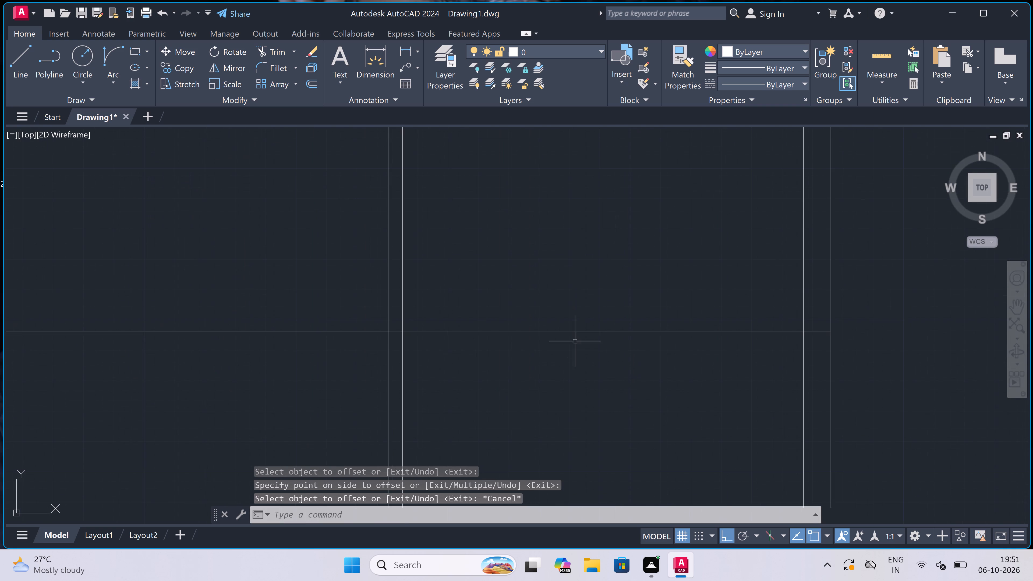
{"action": "left_click", "coordinate": [576, 334]}
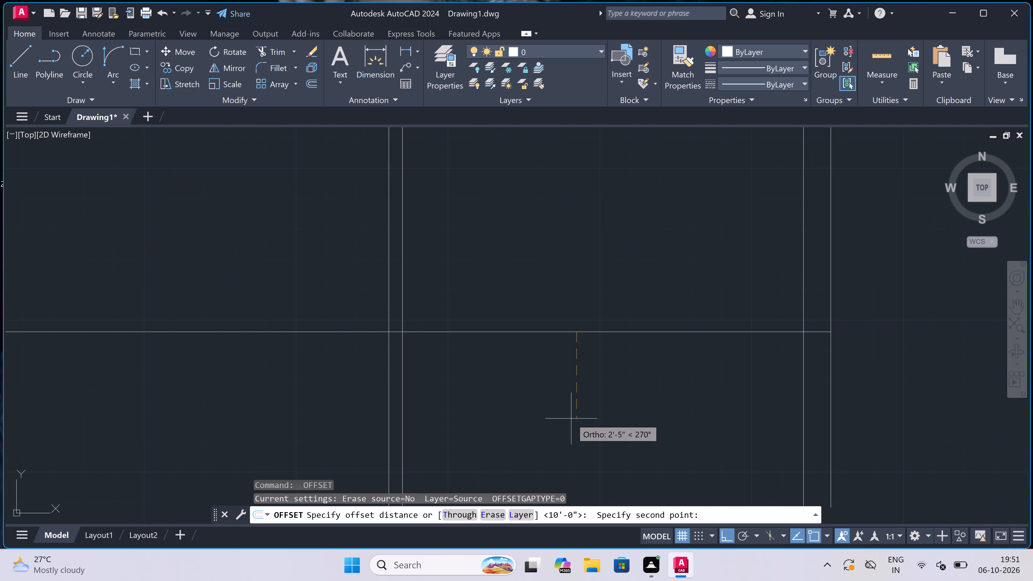
{"action": "type", "text": "9\""}
{"action": "key", "text": "space"}
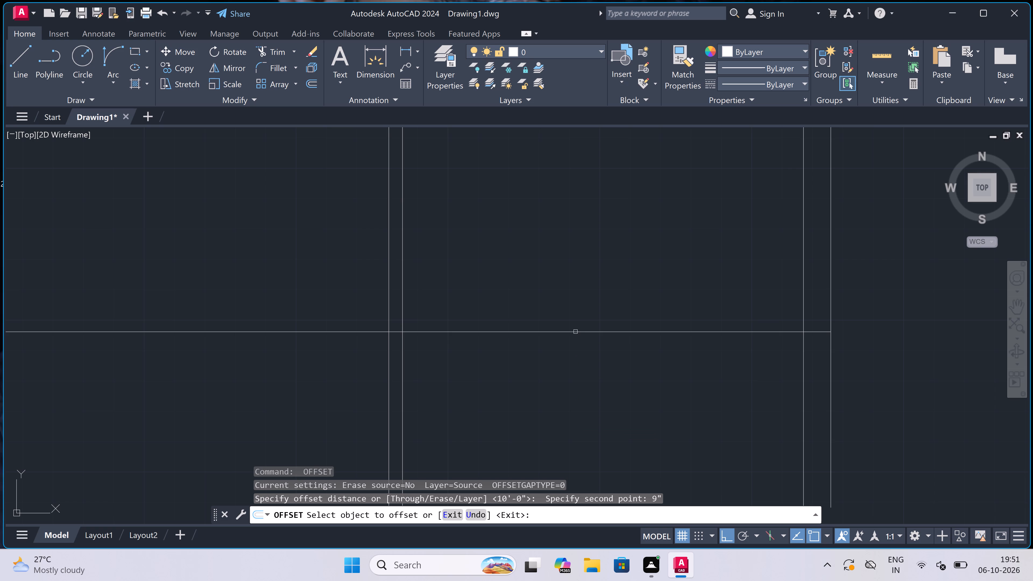
{"action": "left_click", "coordinate": [575, 331]}
{"action": "double_click", "coordinate": [577, 388]}
{"action": "key", "text": "Escape"}
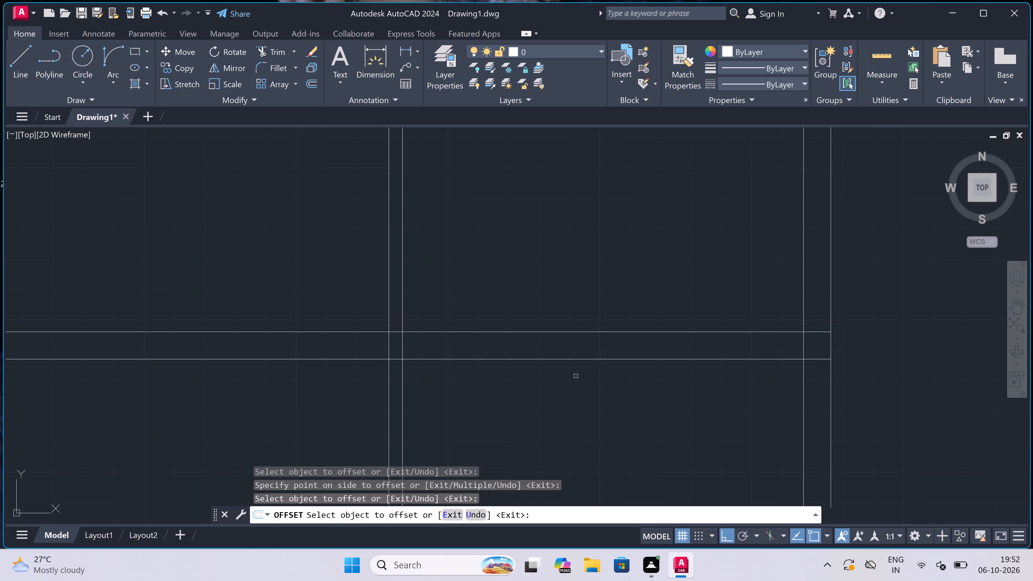
Offset the south line of the 9" east-west wall 4'6" to the south in the second plan.
{"action": "scroll", "coordinate": [564, 346], "scroll_direction": "down", "scroll_amount": 3}
{"action": "scroll", "coordinate": [562, 385], "scroll_direction": "up", "scroll_amount": 1}
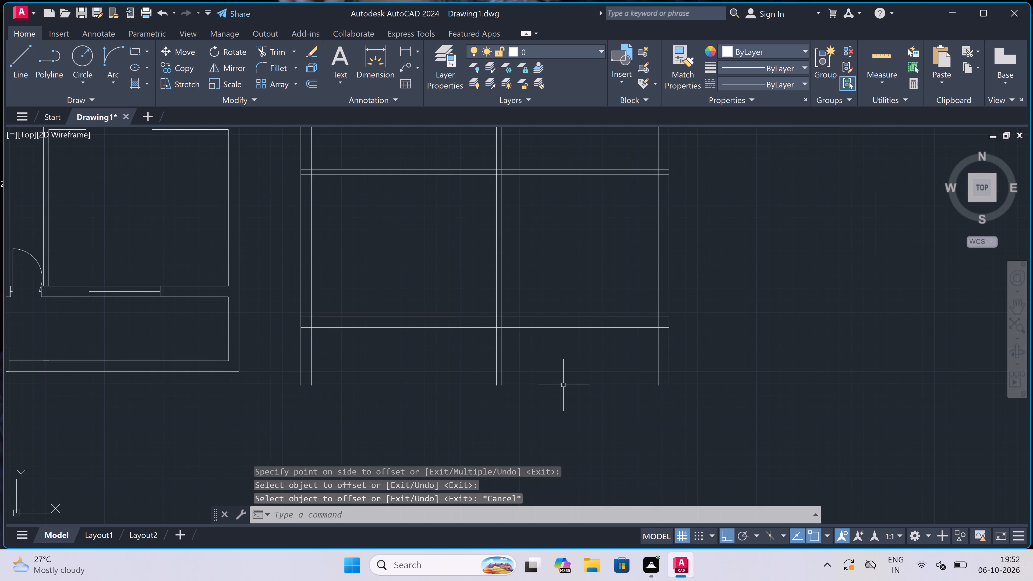
{"action": "scroll", "coordinate": [562, 377], "scroll_direction": "up", "scroll_amount": 2}
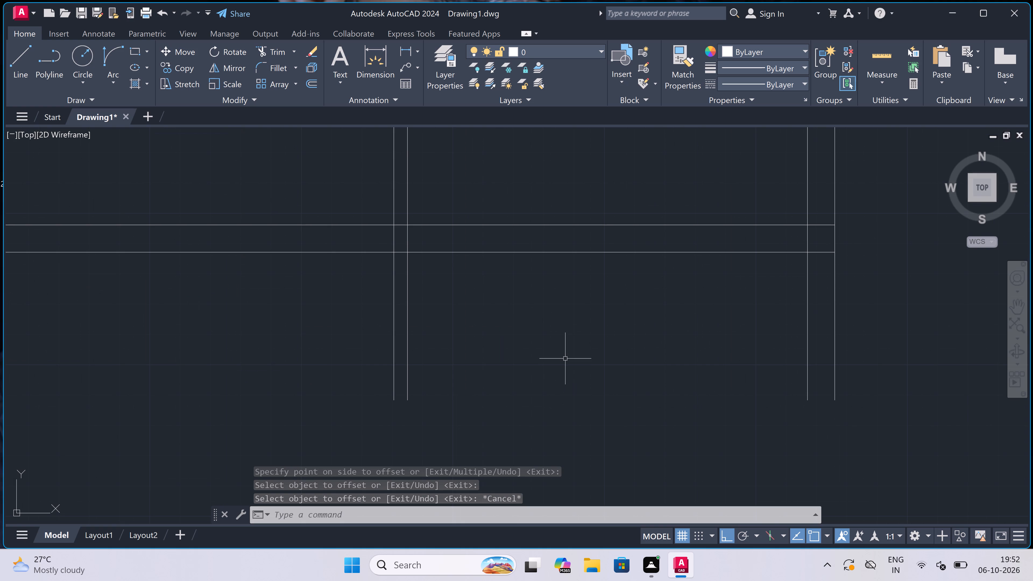
{"action": "key", "text": "space"}
{"action": "left_click", "coordinate": [576, 254]}
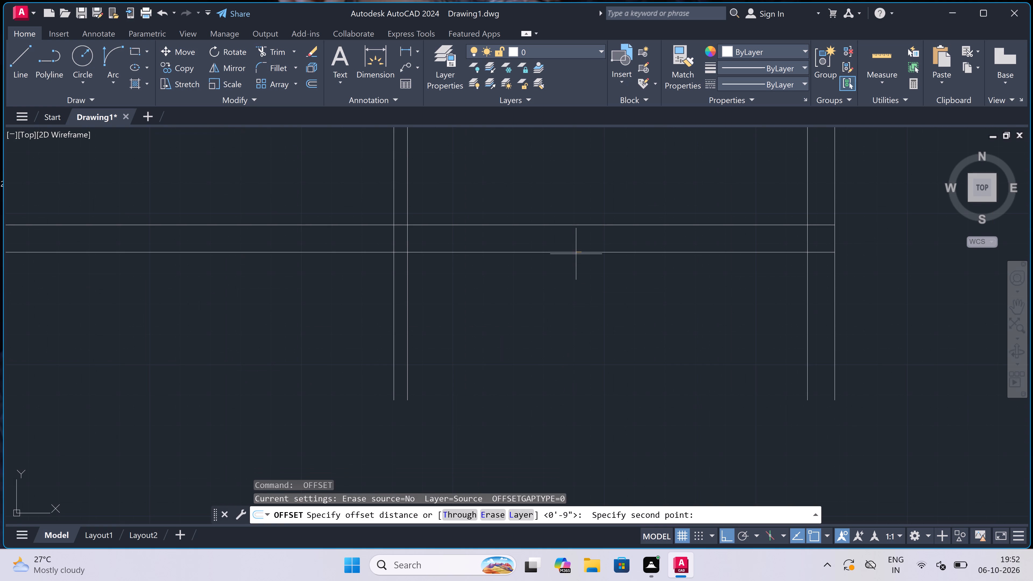
{"action": "type", "text": "4'6\""}
{"action": "key", "text": "space"}
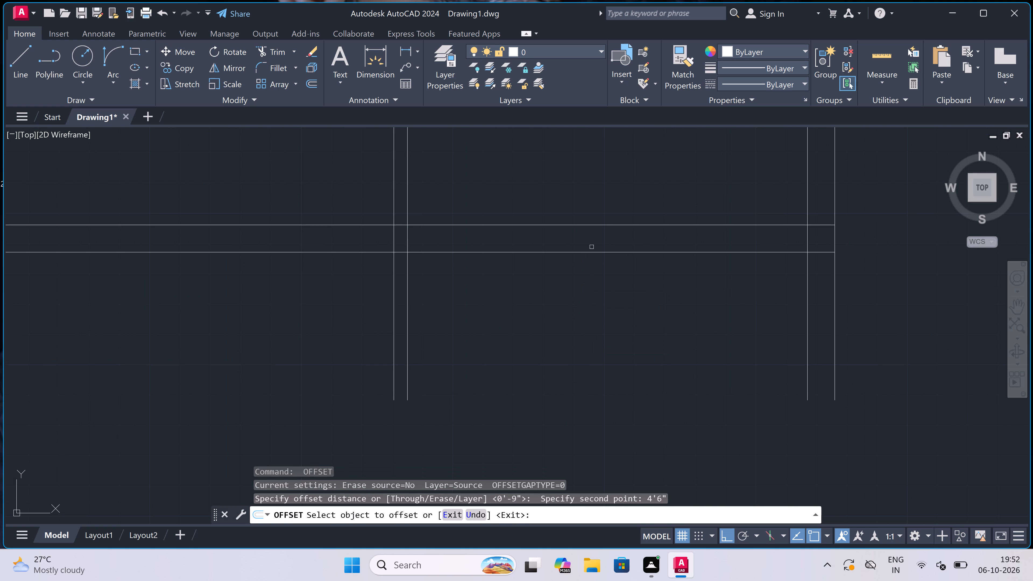
{"action": "left_click", "coordinate": [584, 252]}
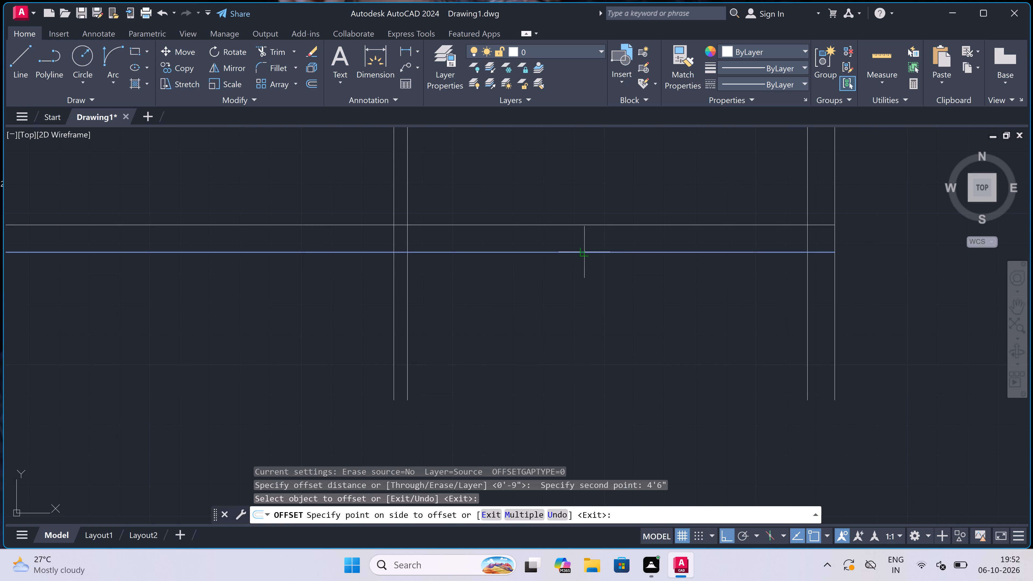
{"action": "left_click", "coordinate": [580, 356]}
{"action": "key", "text": "Escape"}
Offset the southernmost horizontal line 9" to the south to form the second plan's south wall.
{"action": "scroll", "coordinate": [580, 345], "scroll_direction": "down", "scroll_amount": 4}
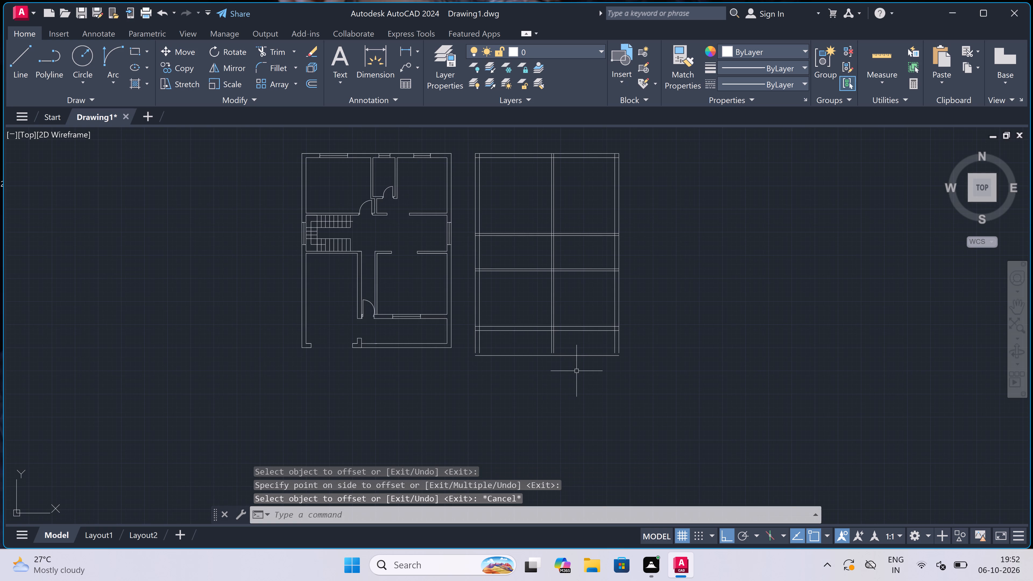
{"action": "scroll", "coordinate": [576, 372], "scroll_direction": "up", "scroll_amount": 2}
{"action": "key", "text": "space"}
{"action": "left_click", "coordinate": [563, 330]}
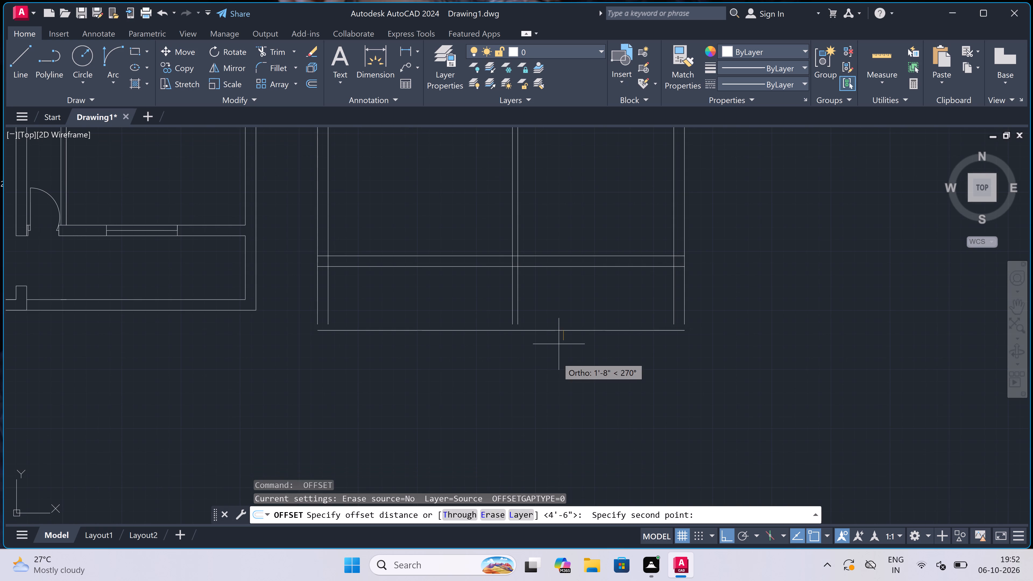
{"action": "scroll", "coordinate": [554, 360], "scroll_direction": "up", "scroll_amount": 2}
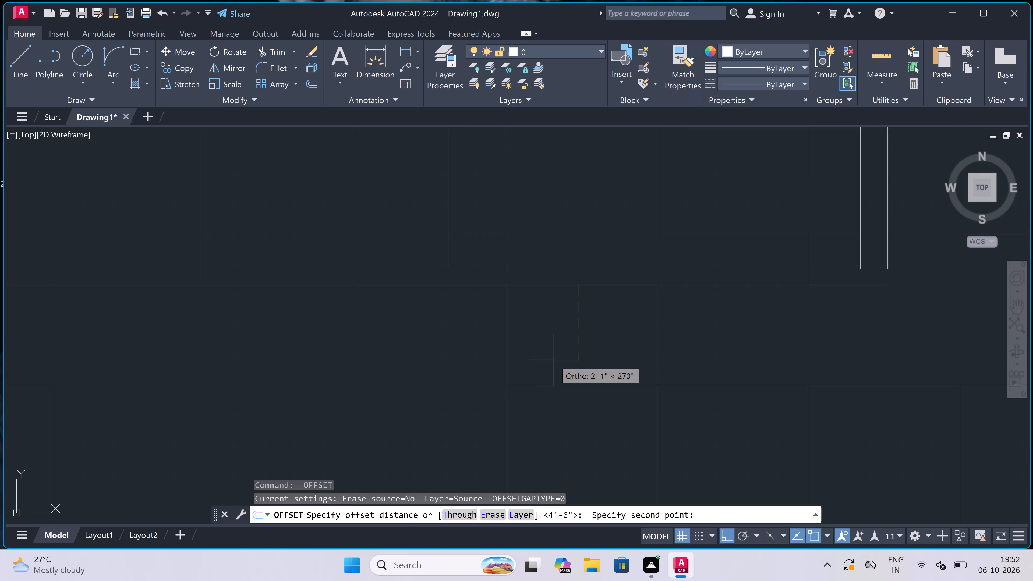
{"action": "type", "text": "9\""}
{"action": "key", "text": "space"}
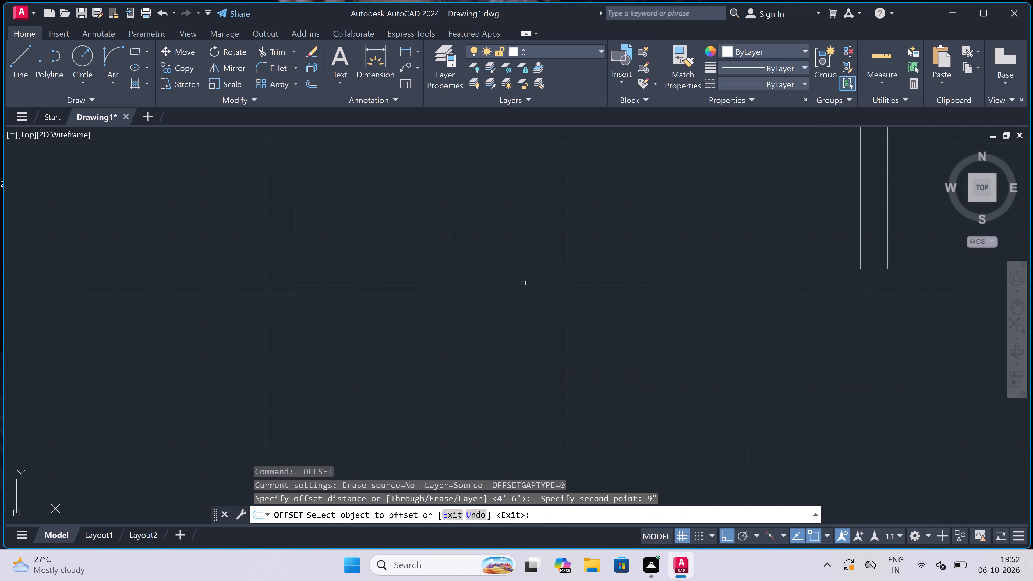
{"action": "left_click", "coordinate": [521, 286]}
{"action": "left_click", "coordinate": [518, 377]}
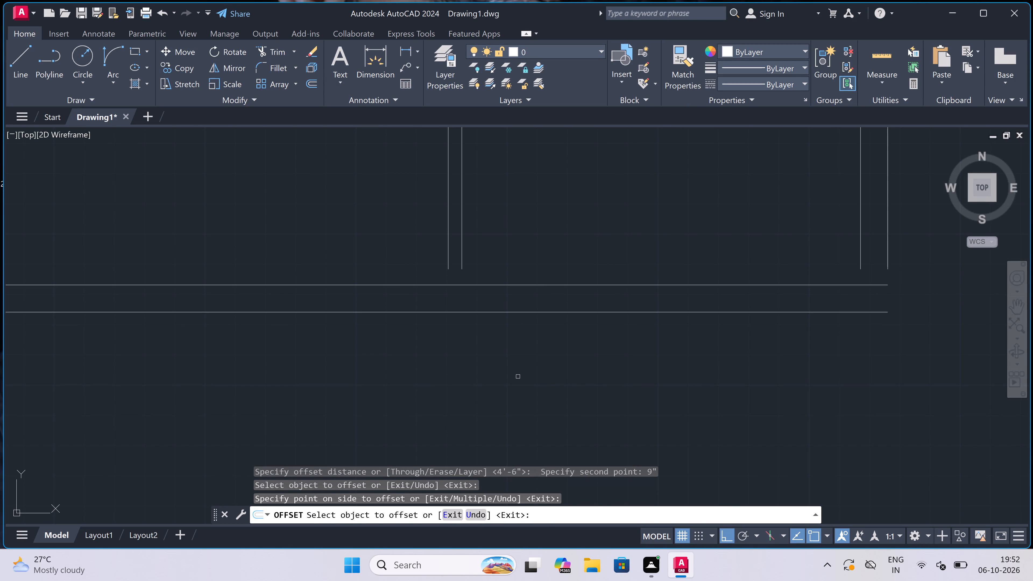
{"action": "scroll", "coordinate": [518, 377], "scroll_direction": "down", "scroll_amount": 3}
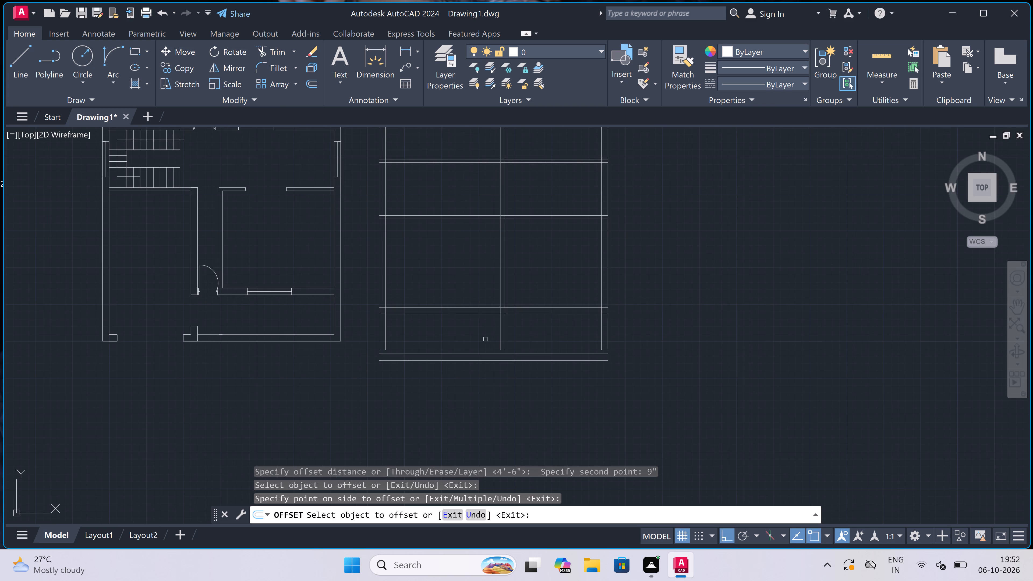
{"action": "key", "text": "Escape"}
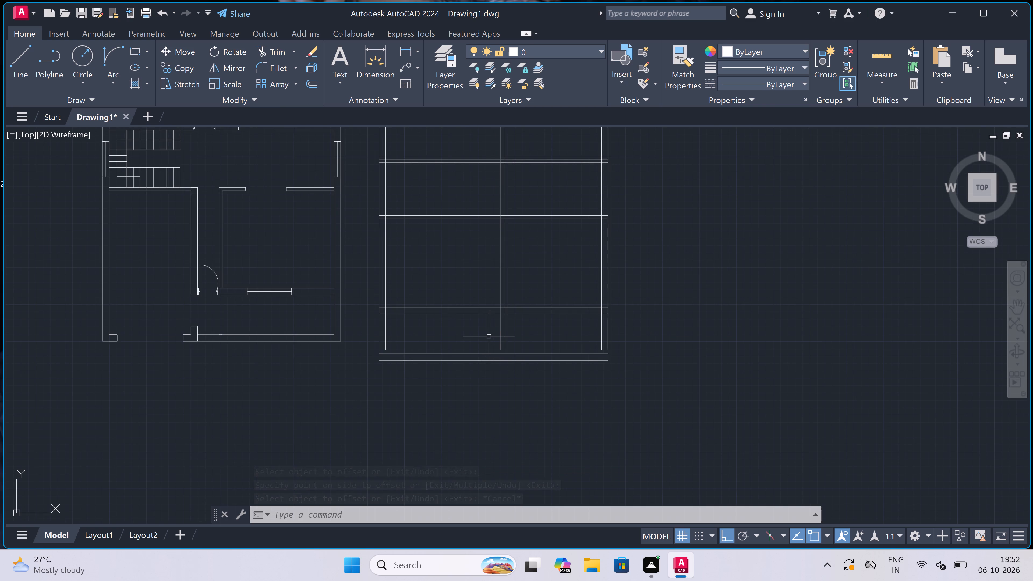
Draw a 4.5" north-south partition between the two east-west partitions, 7' west of the east wall's inner line.
{"action": "scroll", "coordinate": [489, 336], "scroll_direction": "down", "scroll_amount": 2}
{"action": "scroll", "coordinate": [481, 201], "scroll_direction": "up", "scroll_amount": 1}
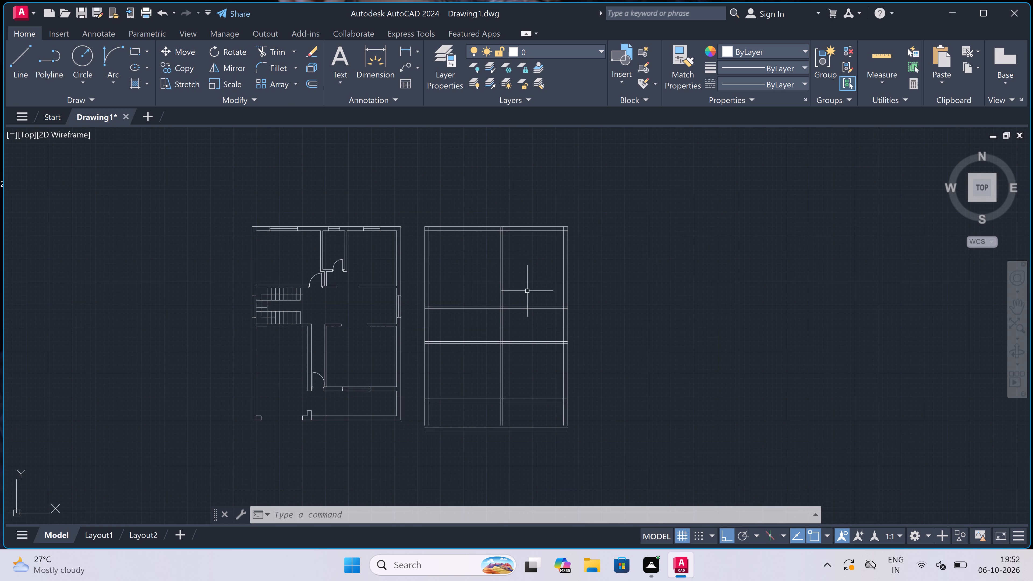
{"action": "scroll", "coordinate": [526, 338], "scroll_direction": "up", "scroll_amount": 3}
{"action": "key", "text": "l"}
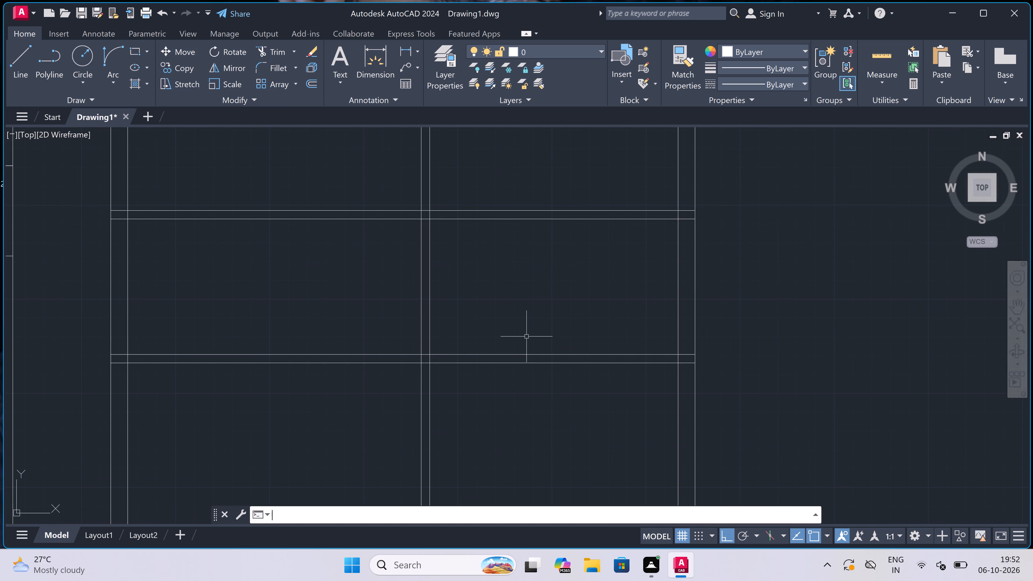
{"action": "key", "text": "space"}
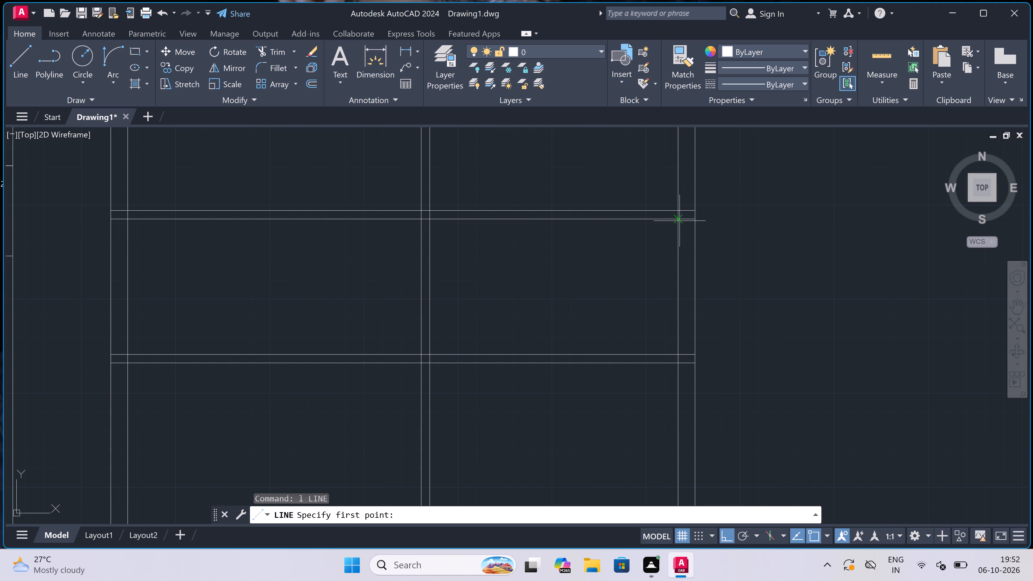
{"action": "left_click", "coordinate": [680, 221]}
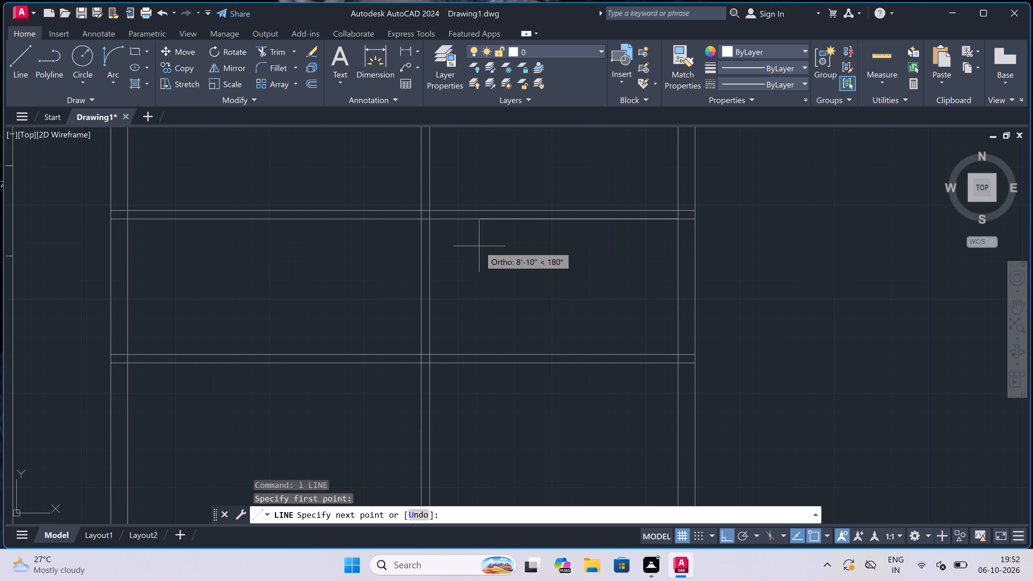
{"action": "type", "text": "7'"}
{"action": "key", "text": "space"}
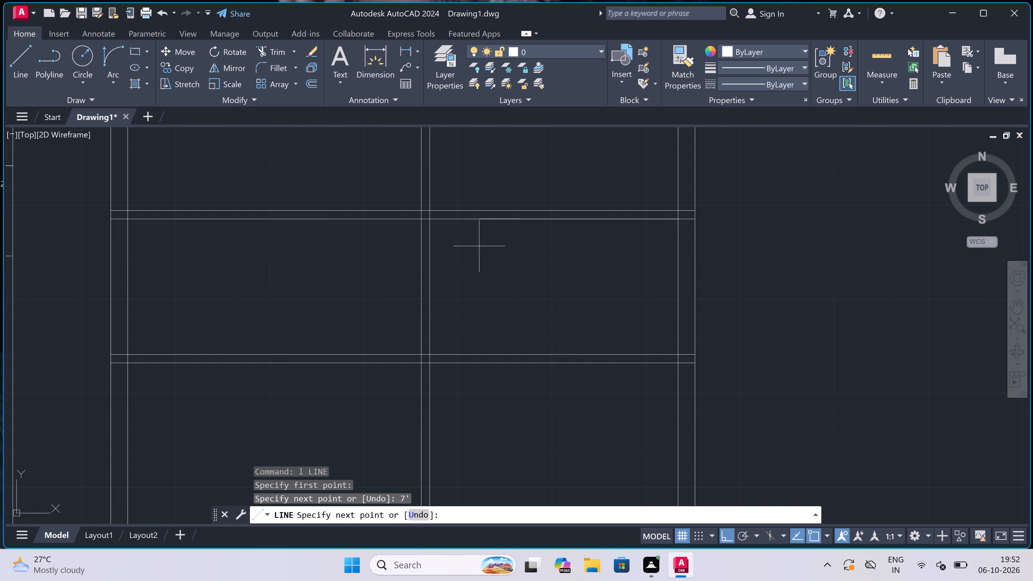
{"action": "double_click", "coordinate": [522, 359]}
{"action": "type", "text": "4.5\""}
{"action": "key", "text": "space"}
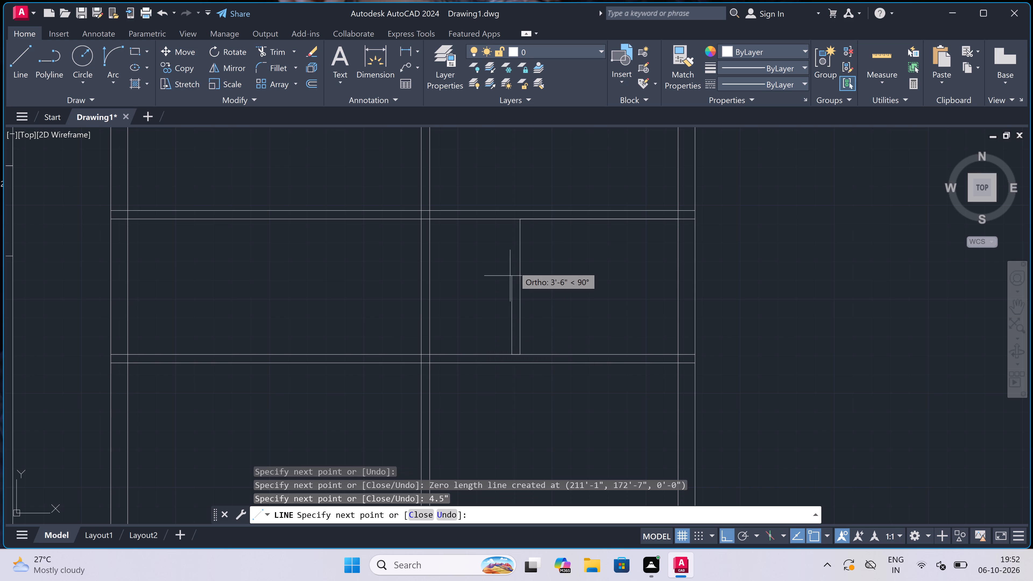
{"action": "left_click", "coordinate": [509, 209]}
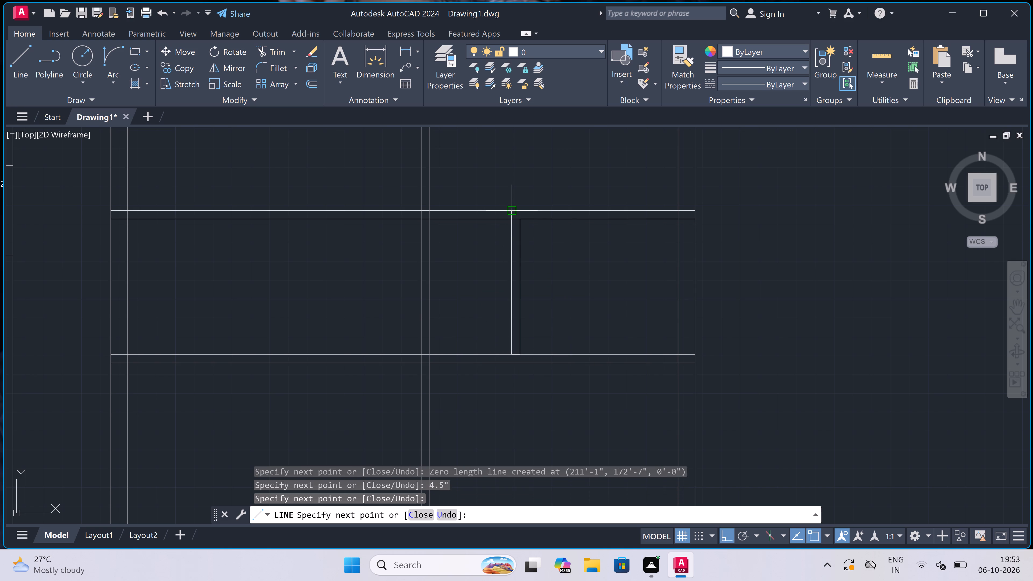
{"action": "key", "text": "Escape"}
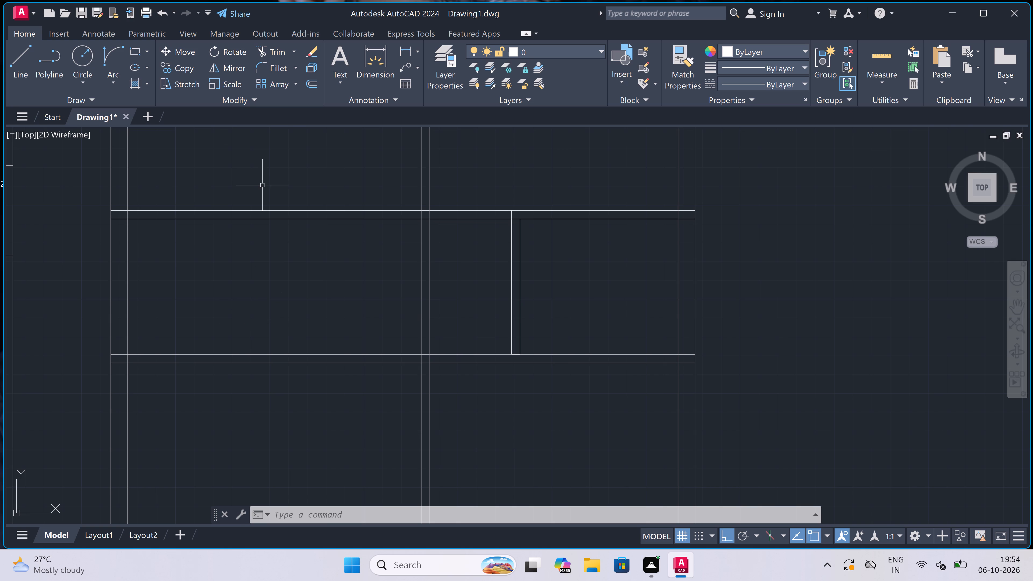
Trim the north wall's inner line where it crosses the west wall at the second plan's northwest corner.
{"action": "scroll", "coordinate": [411, 264], "scroll_direction": "down", "scroll_amount": 2}
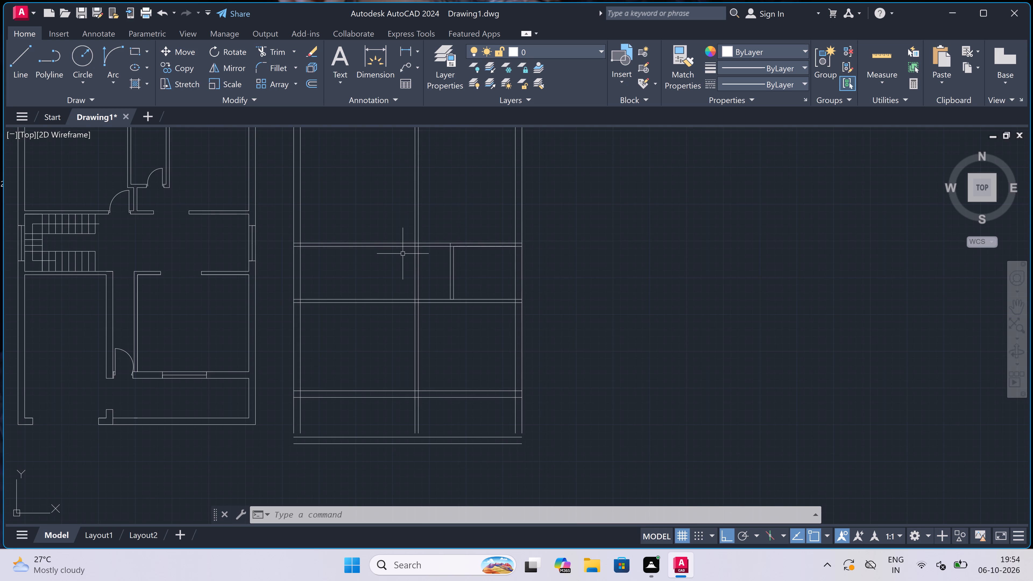
{"action": "scroll", "coordinate": [432, 263], "scroll_direction": "down", "scroll_amount": 3}
{"action": "scroll", "coordinate": [427, 241], "scroll_direction": "up", "scroll_amount": 3}
{"action": "scroll", "coordinate": [430, 250], "scroll_direction": "down", "scroll_amount": 2}
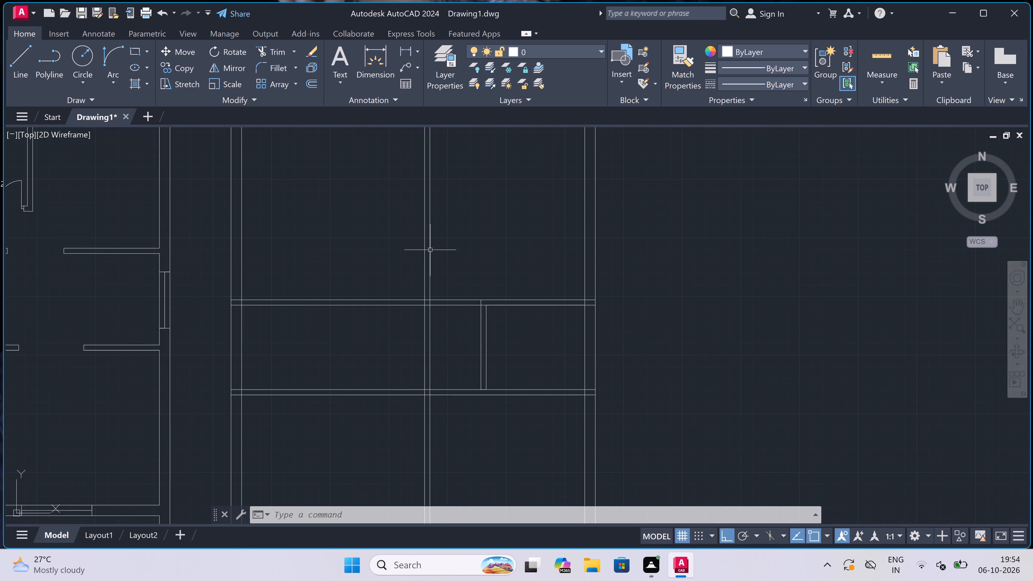
{"action": "key", "text": "t"}
{"action": "key", "text": "r"}
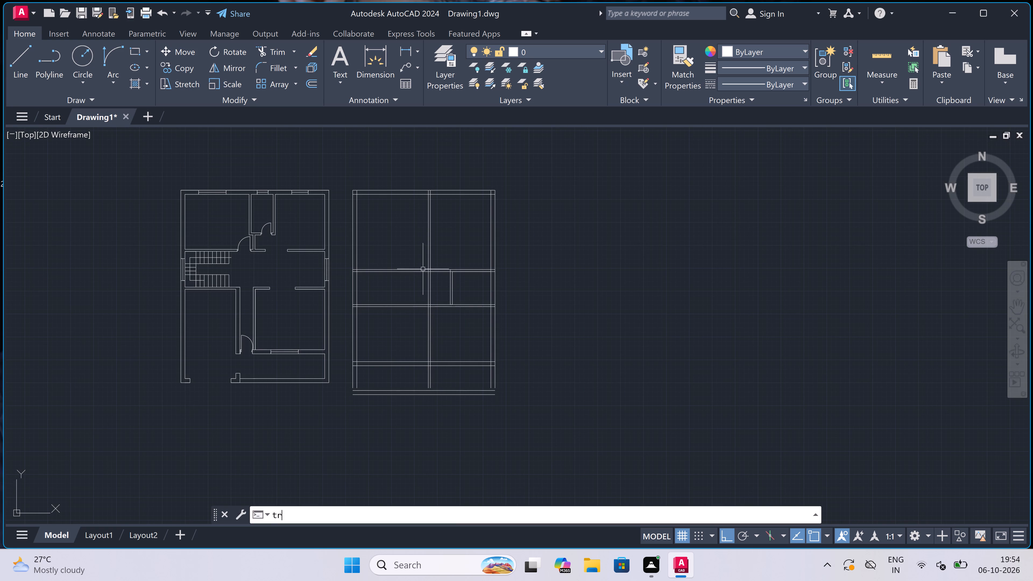
{"action": "key", "text": "space"}
{"action": "scroll", "coordinate": [361, 200], "scroll_direction": "up", "scroll_amount": 3}
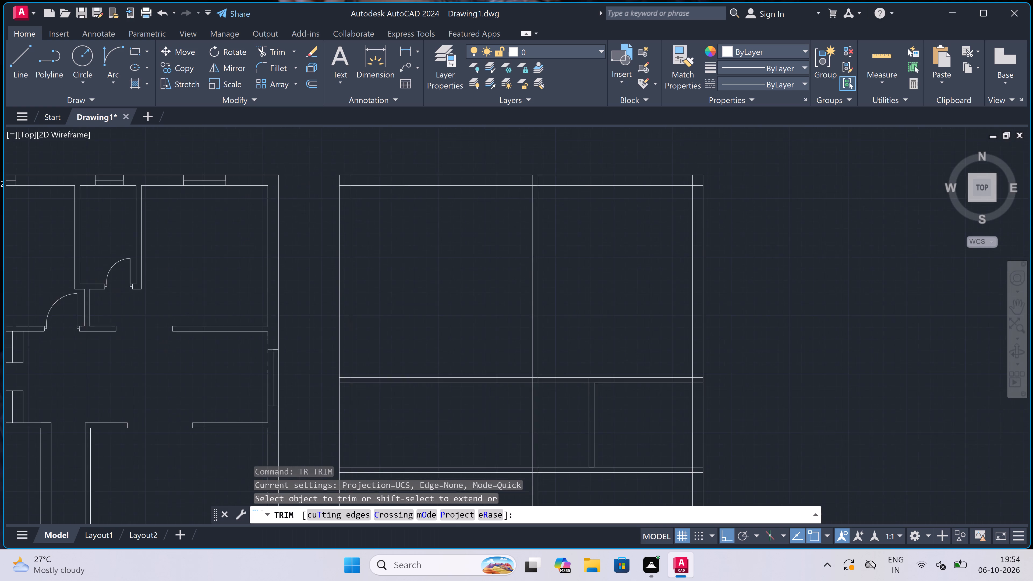
{"action": "scroll", "coordinate": [327, 160], "scroll_direction": "up", "scroll_amount": 1}
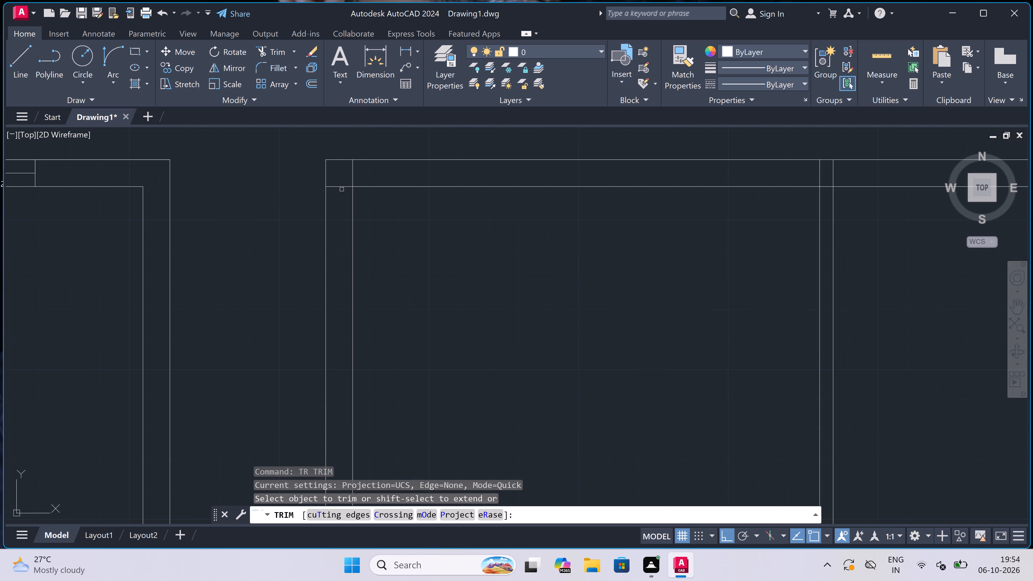
{"action": "scroll", "coordinate": [334, 172], "scroll_direction": "up", "scroll_amount": 3}
{"action": "left_click", "coordinate": [334, 173]}
{"action": "left_click", "coordinate": [338, 289]}
Trim the west wall's inner line and the central partition lines within the north wall, and the north wall's inner line between the partition lines.
{"action": "scroll", "coordinate": [345, 232], "scroll_direction": "down", "scroll_amount": 1}
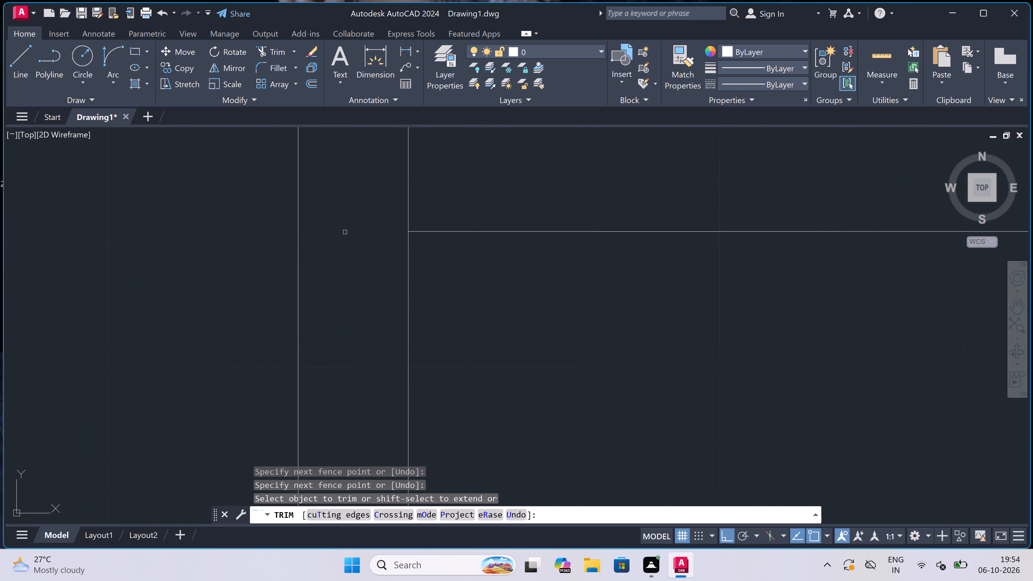
{"action": "scroll", "coordinate": [345, 232], "scroll_direction": "down", "scroll_amount": 2}
{"action": "left_click", "coordinate": [345, 219]}
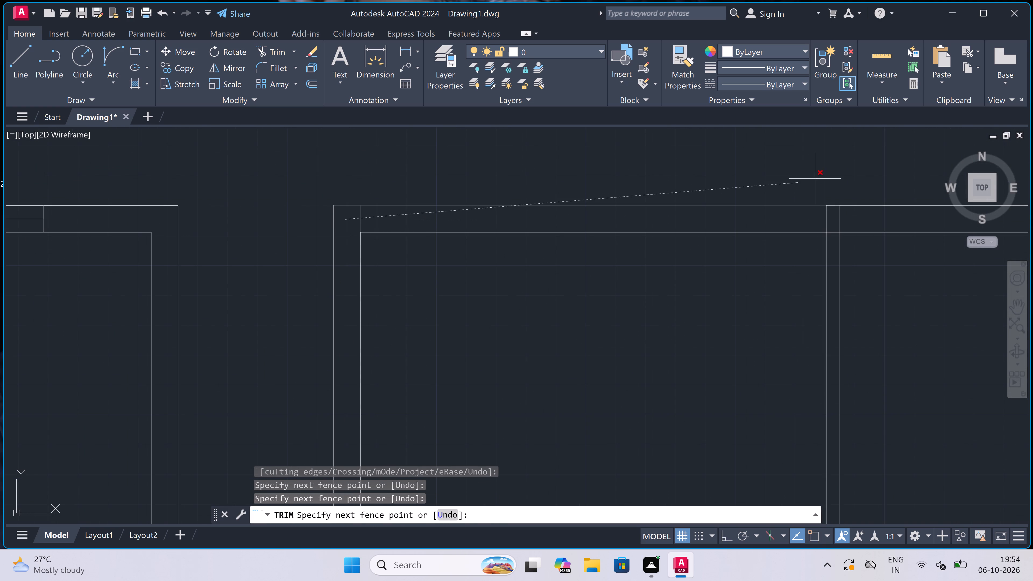
{"action": "scroll", "coordinate": [858, 210], "scroll_direction": "up", "scroll_amount": 3}
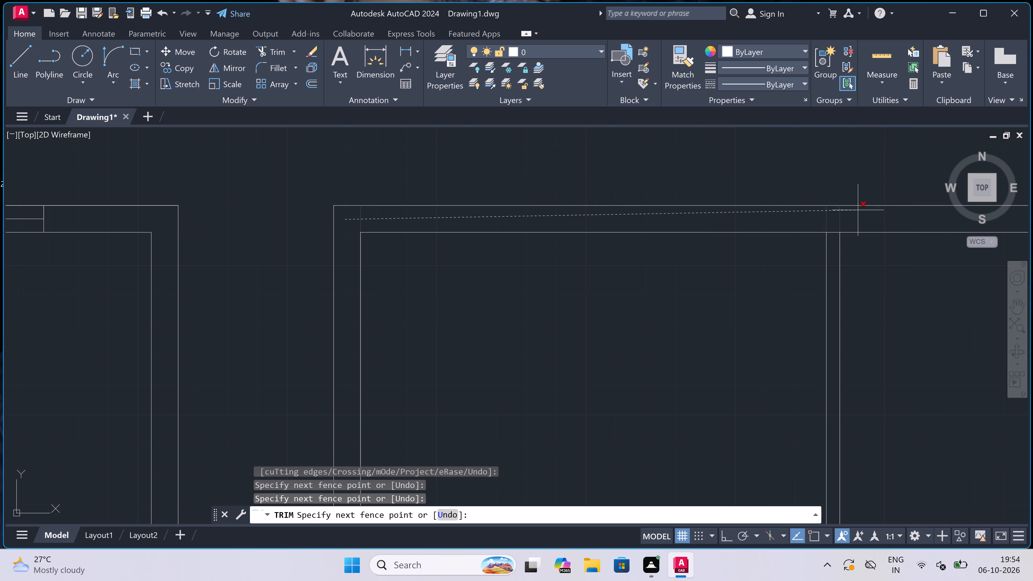
{"action": "left_click", "coordinate": [842, 226]}
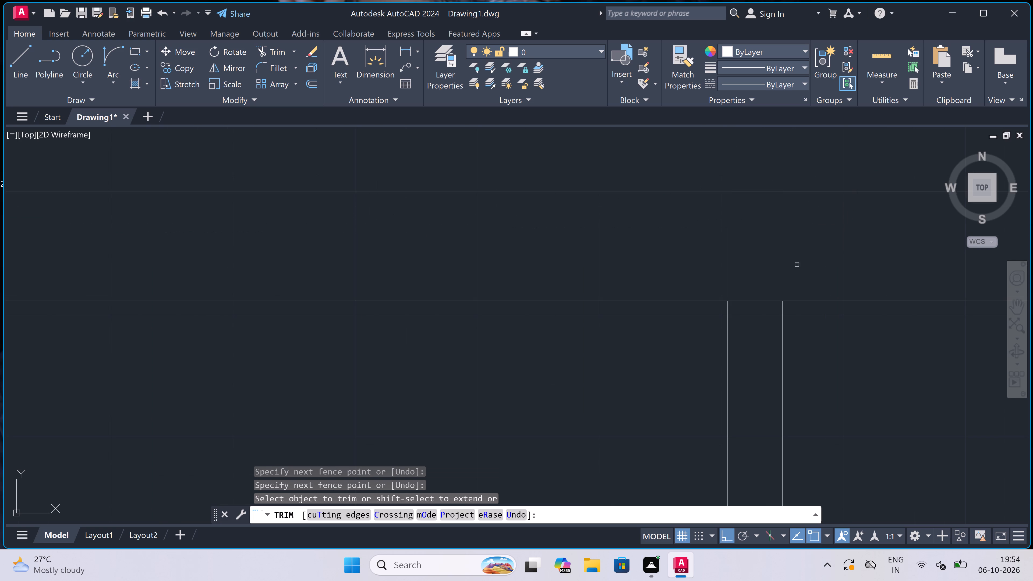
{"action": "left_click", "coordinate": [758, 303]}
{"action": "left_click", "coordinate": [758, 293]}
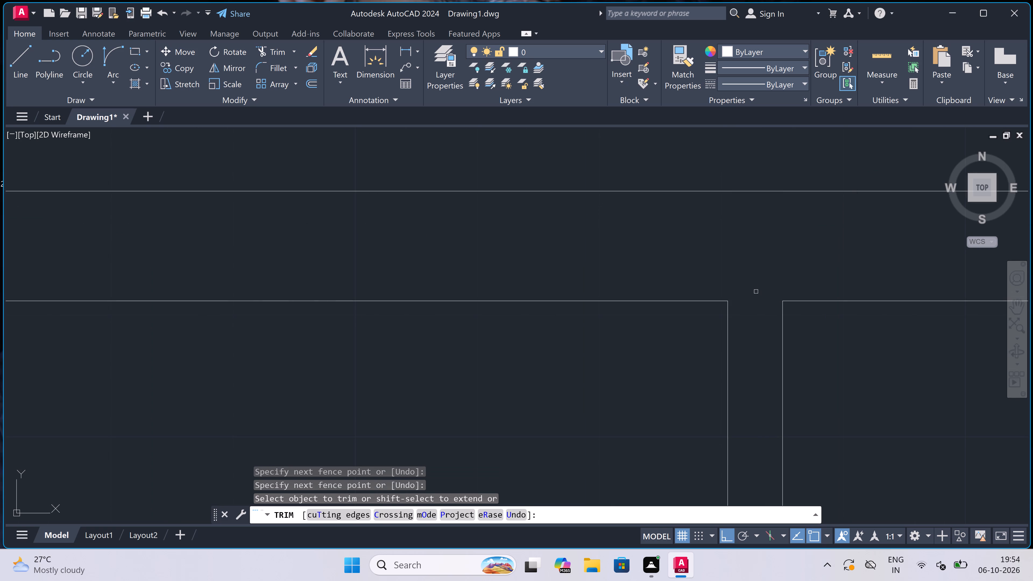
Trim the overlapping inner lines of the north and east walls at the second plan's northeast corner.
{"action": "scroll", "coordinate": [415, 327], "scroll_direction": "down", "scroll_amount": 7}
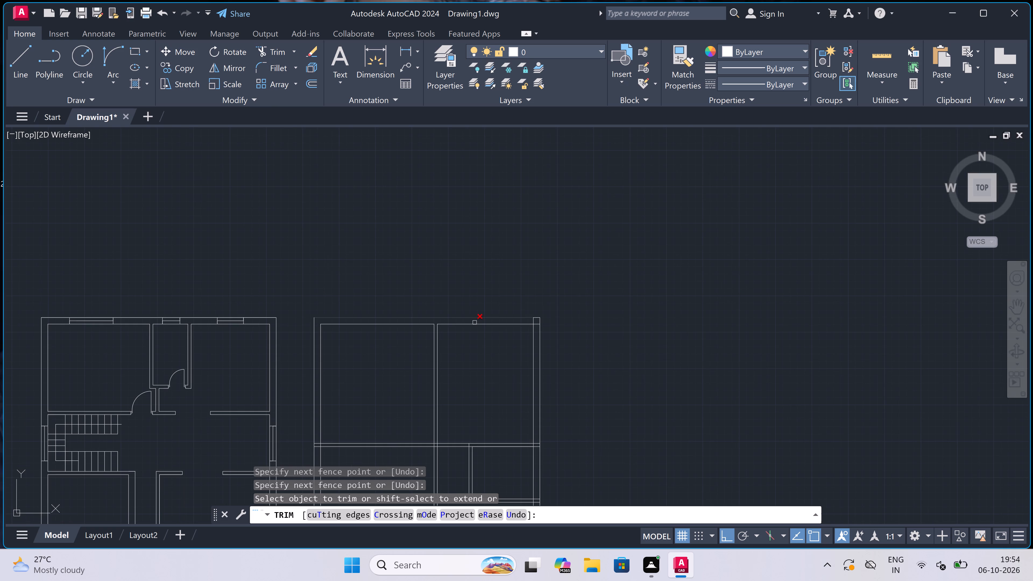
{"action": "scroll", "coordinate": [521, 335], "scroll_direction": "up", "scroll_amount": 3}
{"action": "scroll", "coordinate": [577, 272], "scroll_direction": "up", "scroll_amount": 1}
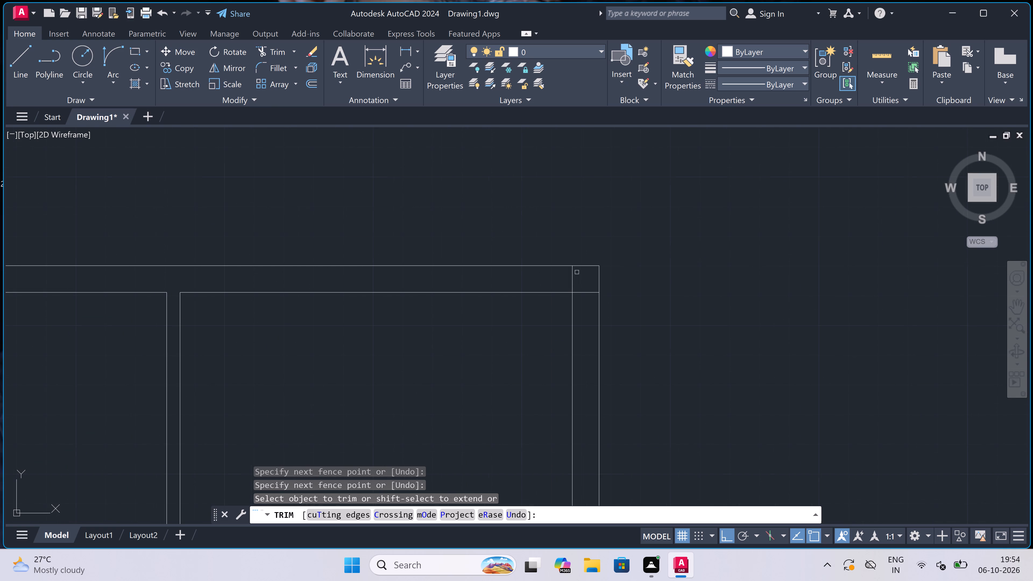
{"action": "left_click", "coordinate": [568, 283]}
{"action": "double_click", "coordinate": [594, 291]}
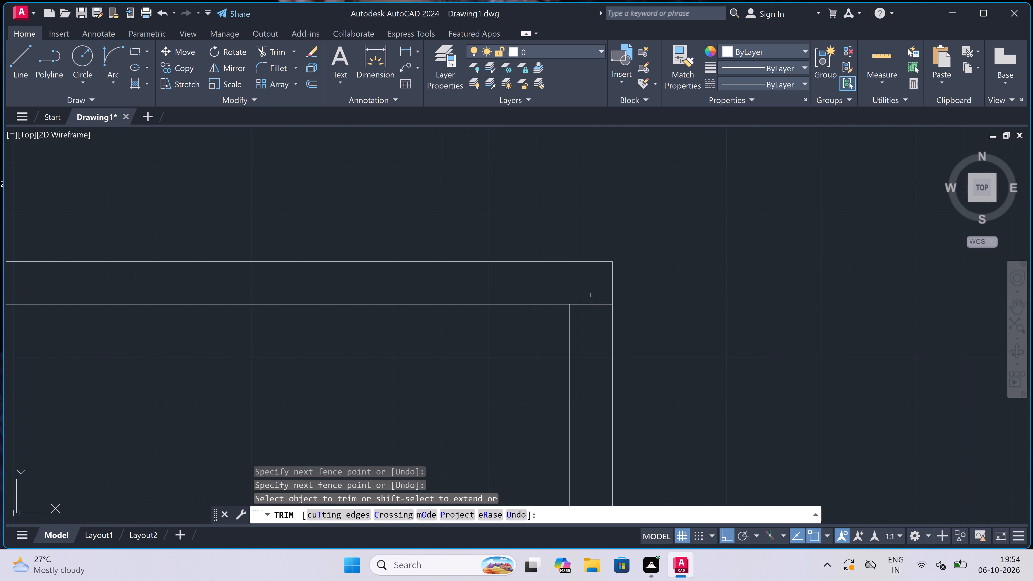
{"action": "double_click", "coordinate": [588, 307]}
{"action": "left_click", "coordinate": [592, 294]}
Trim the lines of the northern and middle east-west partitions where they run into the second plan's east wall.
{"action": "scroll", "coordinate": [586, 289], "scroll_direction": "down", "scroll_amount": 6}
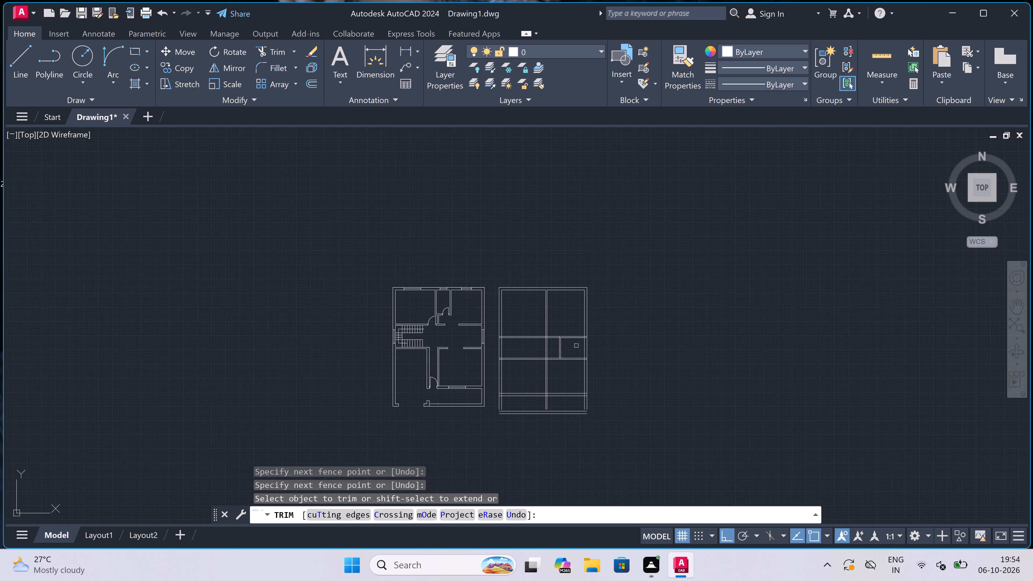
{"action": "scroll", "coordinate": [579, 357], "scroll_direction": "up", "scroll_amount": 5}
{"action": "scroll", "coordinate": [609, 168], "scroll_direction": "down", "scroll_amount": 1}
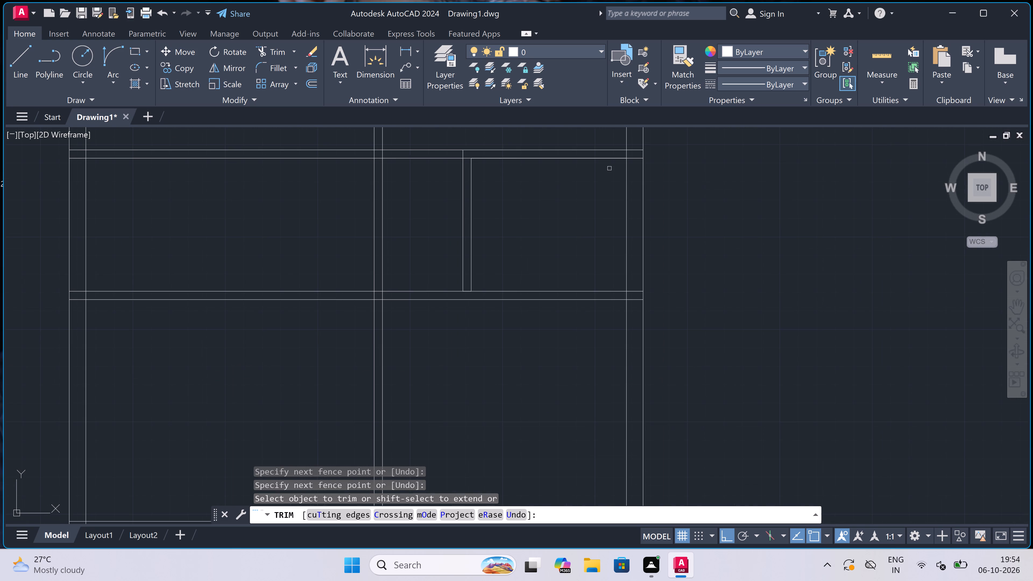
{"action": "left_click", "coordinate": [632, 142]}
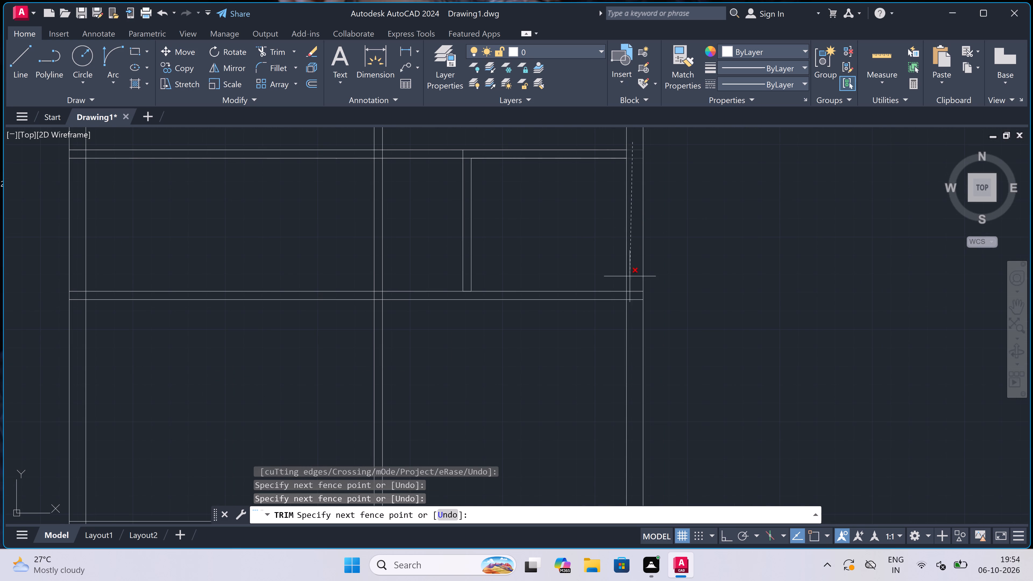
{"action": "left_click", "coordinate": [632, 304]}
Trim the east wall's inner line between the two lines of each of these east-west partitions.
{"action": "scroll", "coordinate": [630, 299], "scroll_direction": "up", "scroll_amount": 5}
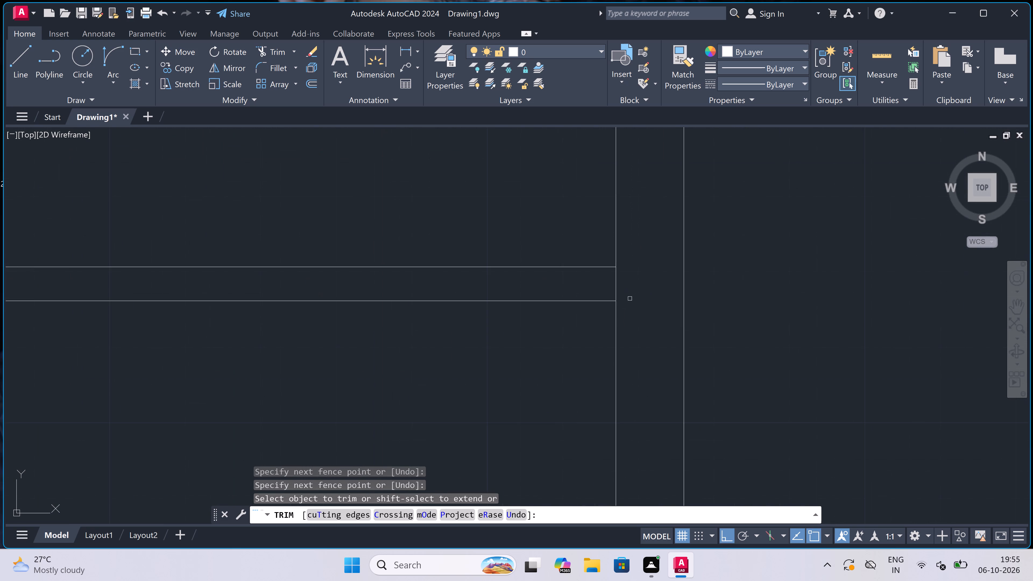
{"action": "left_click", "coordinate": [588, 277]}
{"action": "left_click", "coordinate": [645, 266]}
{"action": "scroll", "coordinate": [632, 282], "scroll_direction": "down", "scroll_amount": 6}
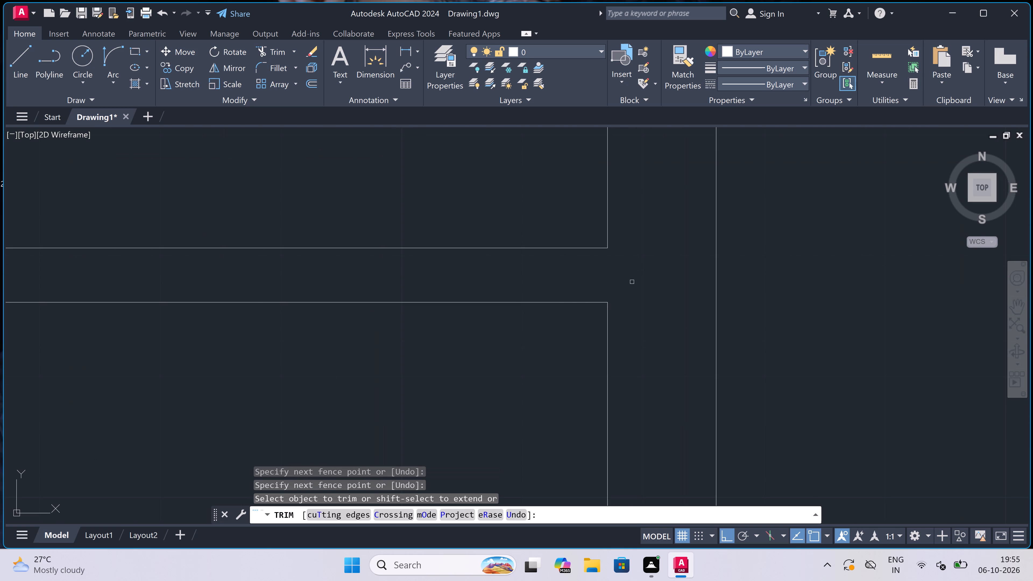
{"action": "scroll", "coordinate": [632, 283], "scroll_direction": "down", "scroll_amount": 5}
{"action": "scroll", "coordinate": [630, 245], "scroll_direction": "up", "scroll_amount": 6}
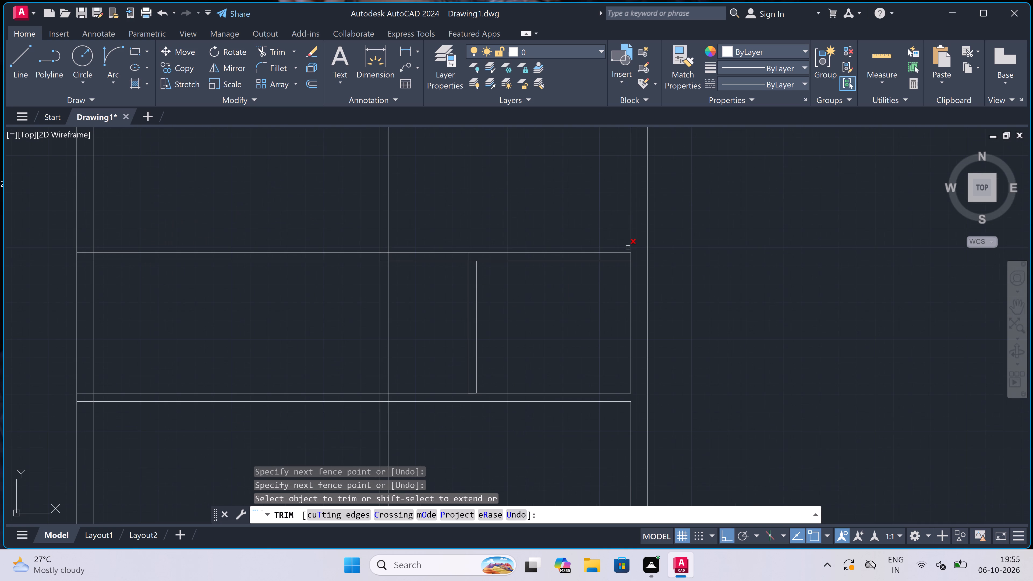
{"action": "scroll", "coordinate": [625, 258], "scroll_direction": "up", "scroll_amount": 2}
{"action": "left_click", "coordinate": [647, 223]}
{"action": "double_click", "coordinate": [697, 213]}
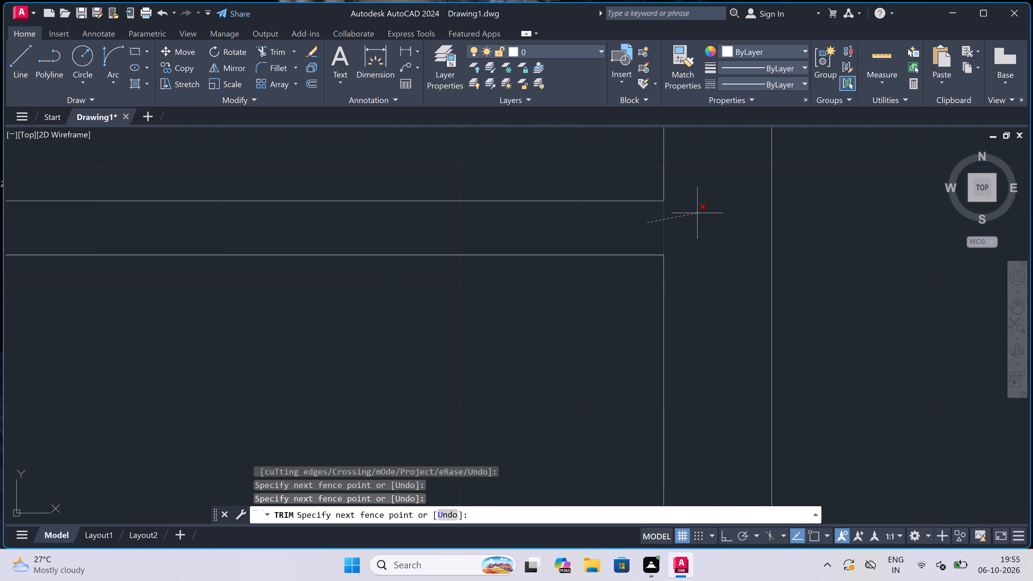
{"action": "scroll", "coordinate": [661, 233], "scroll_direction": "down", "scroll_amount": 5}
{"action": "scroll", "coordinate": [660, 234], "scroll_direction": "up", "scroll_amount": 4}
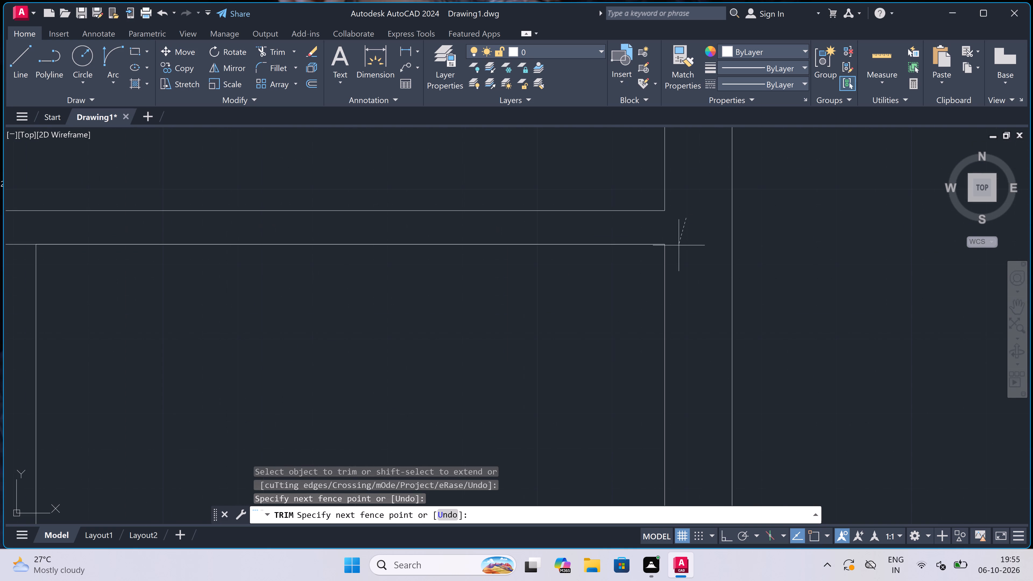
{"action": "left_click", "coordinate": [672, 301]}
Trim the northern east-west partition's south line between the two lines of the short north-south partition.
{"action": "scroll", "coordinate": [673, 270], "scroll_direction": "down", "scroll_amount": 8}
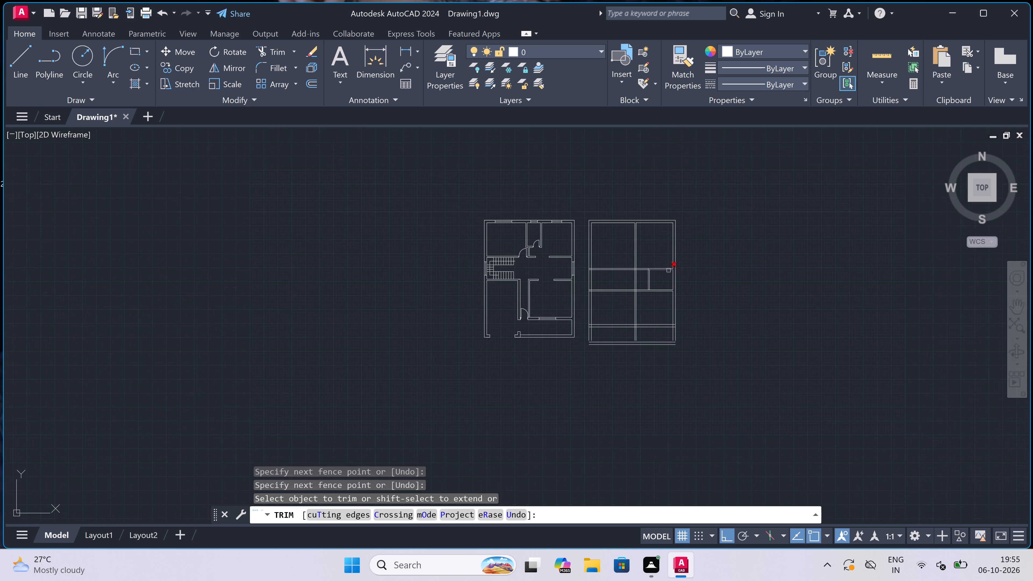
{"action": "scroll", "coordinate": [647, 272], "scroll_direction": "up", "scroll_amount": 5}
{"action": "scroll", "coordinate": [611, 288], "scroll_direction": "down", "scroll_amount": 3}
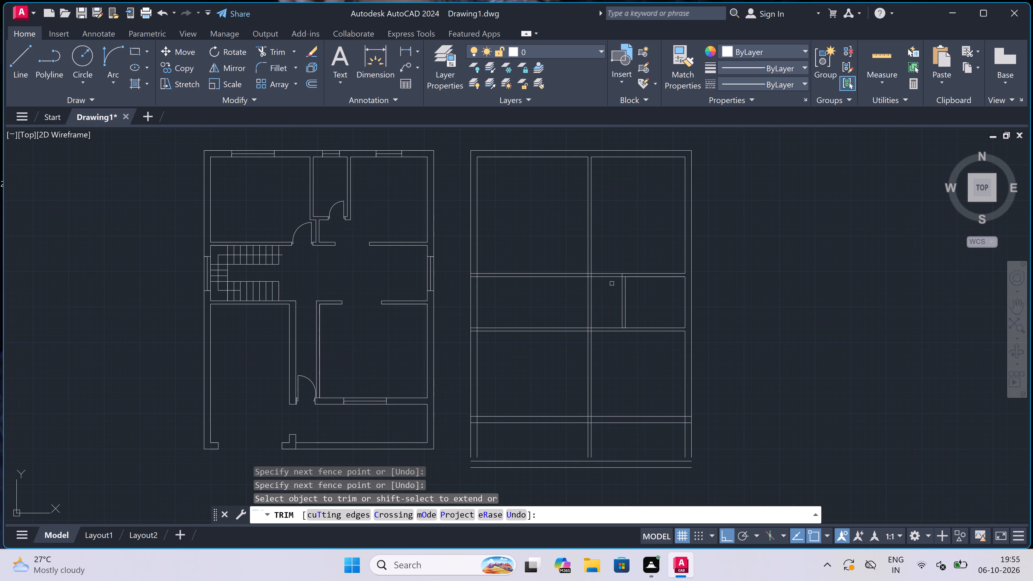
{"action": "scroll", "coordinate": [623, 270], "scroll_direction": "up", "scroll_amount": 4}
{"action": "scroll", "coordinate": [625, 314], "scroll_direction": "up", "scroll_amount": 3}
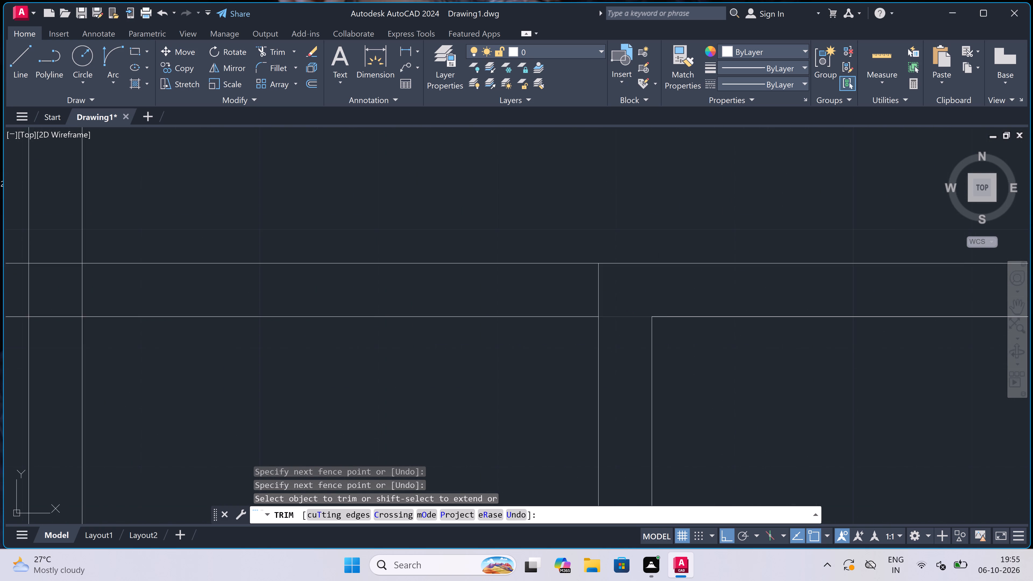
{"action": "left_click", "coordinate": [620, 286]}
{"action": "double_click", "coordinate": [619, 355]}
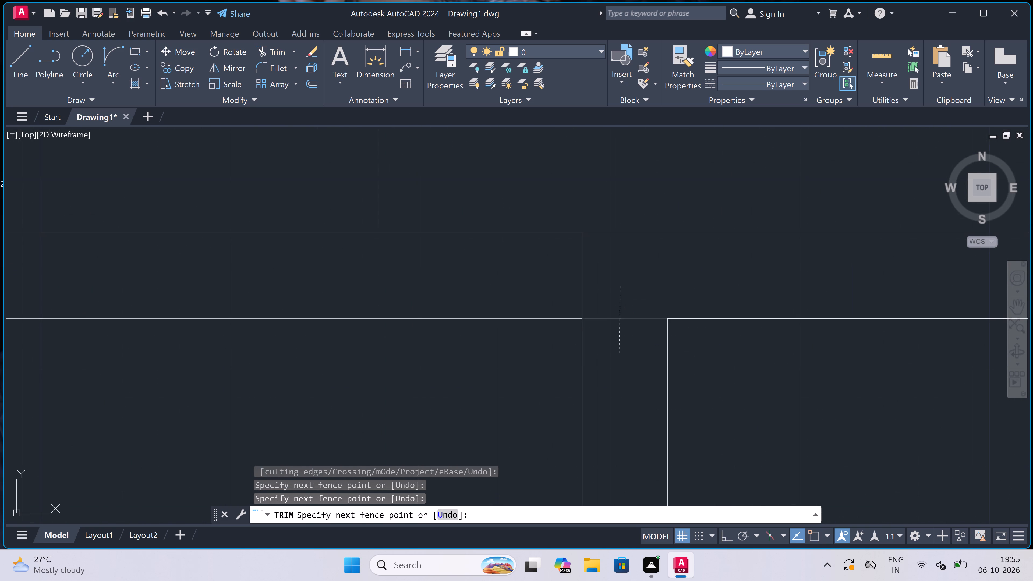
Trim the northern east-west partition's south line between the two lines of the central north-south partition.
{"action": "scroll", "coordinate": [606, 280], "scroll_direction": "down", "scroll_amount": 5}
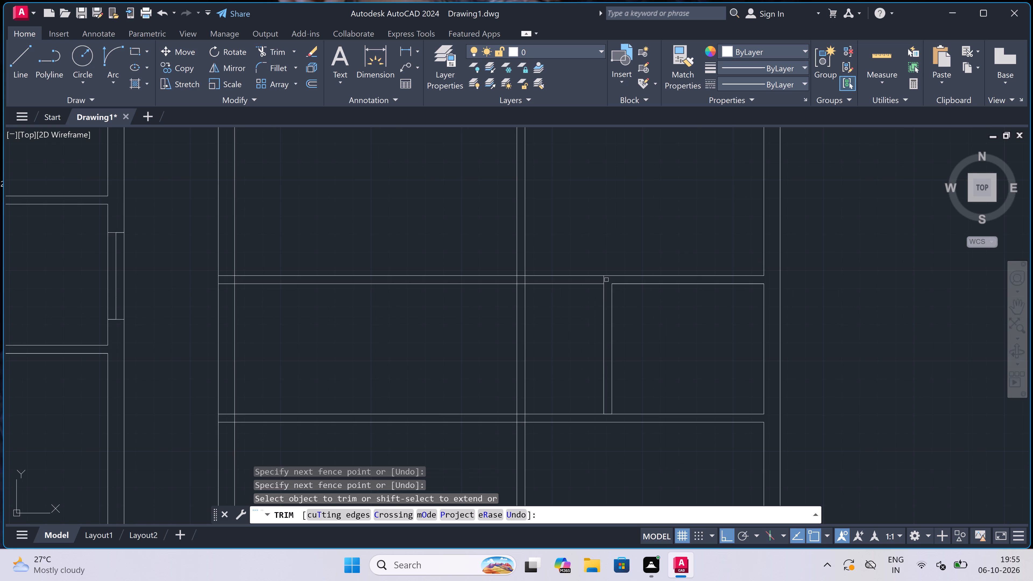
{"action": "scroll", "coordinate": [606, 280], "scroll_direction": "down", "scroll_amount": 1}
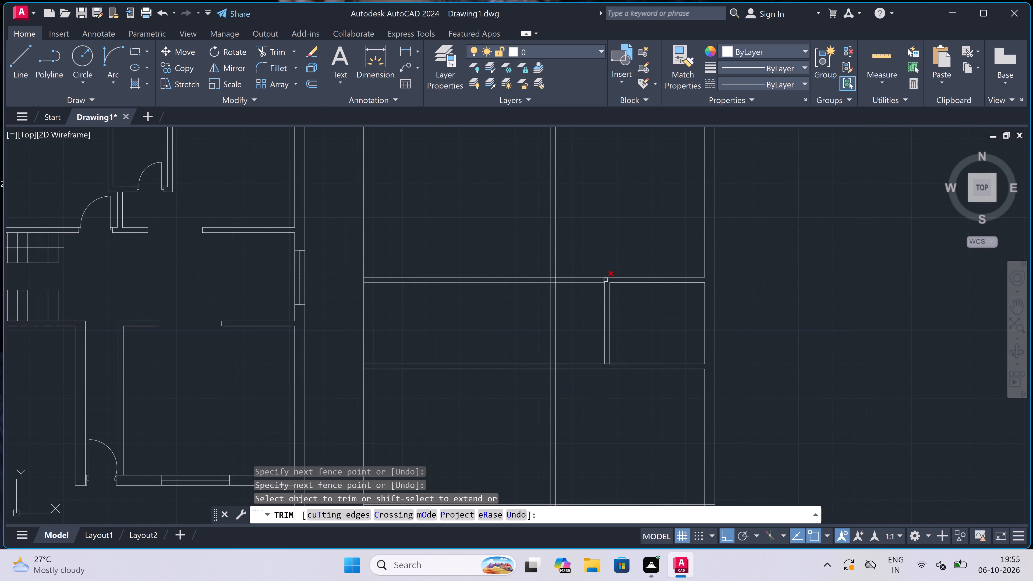
{"action": "scroll", "coordinate": [606, 280], "scroll_direction": "down", "scroll_amount": 2}
{"action": "scroll", "coordinate": [607, 310], "scroll_direction": "up", "scroll_amount": 3}
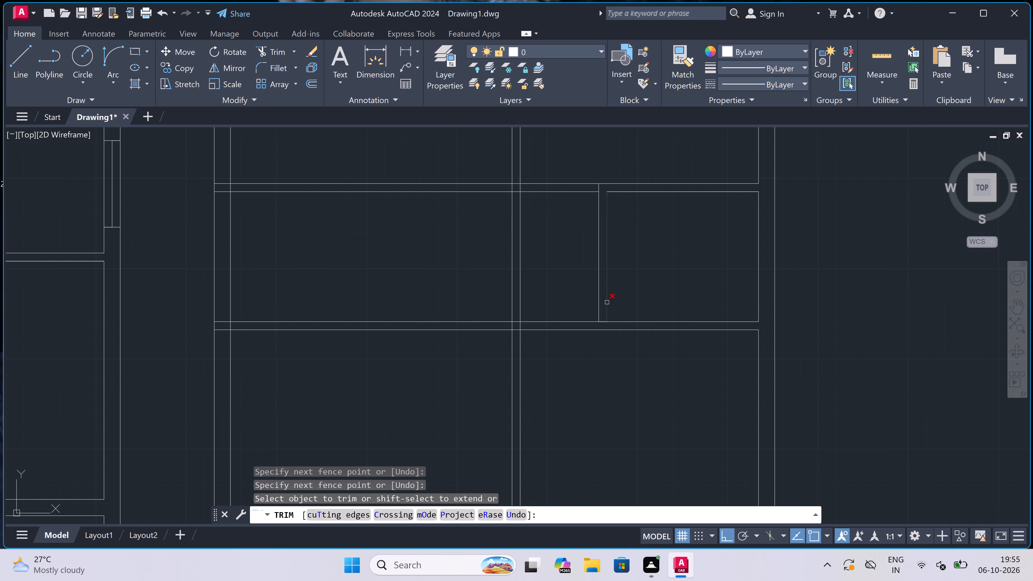
{"action": "scroll", "coordinate": [606, 306], "scroll_direction": "down", "scroll_amount": 2}
{"action": "scroll", "coordinate": [582, 261], "scroll_direction": "up", "scroll_amount": 3}
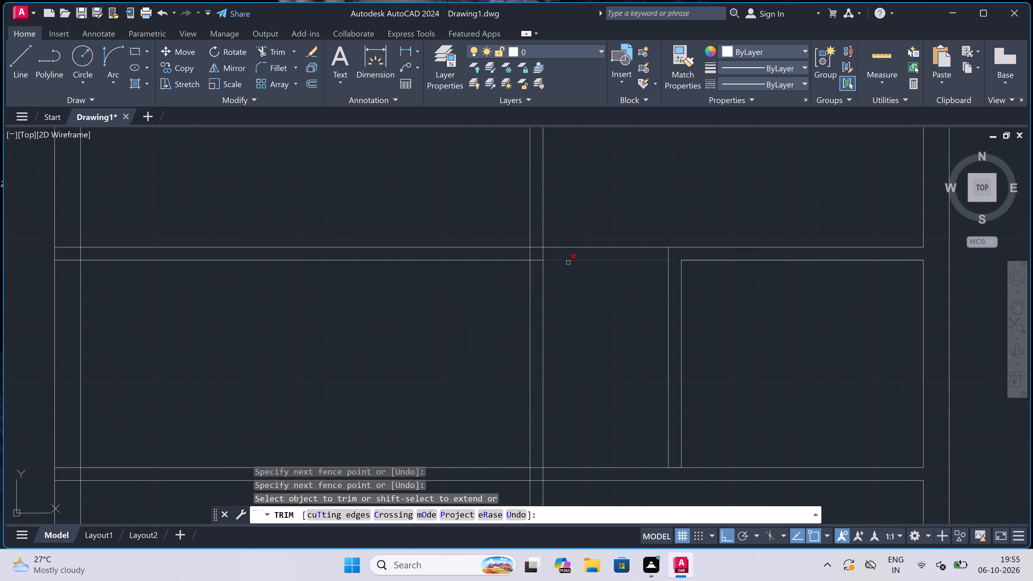
{"action": "scroll", "coordinate": [532, 248], "scroll_direction": "up", "scroll_amount": 3}
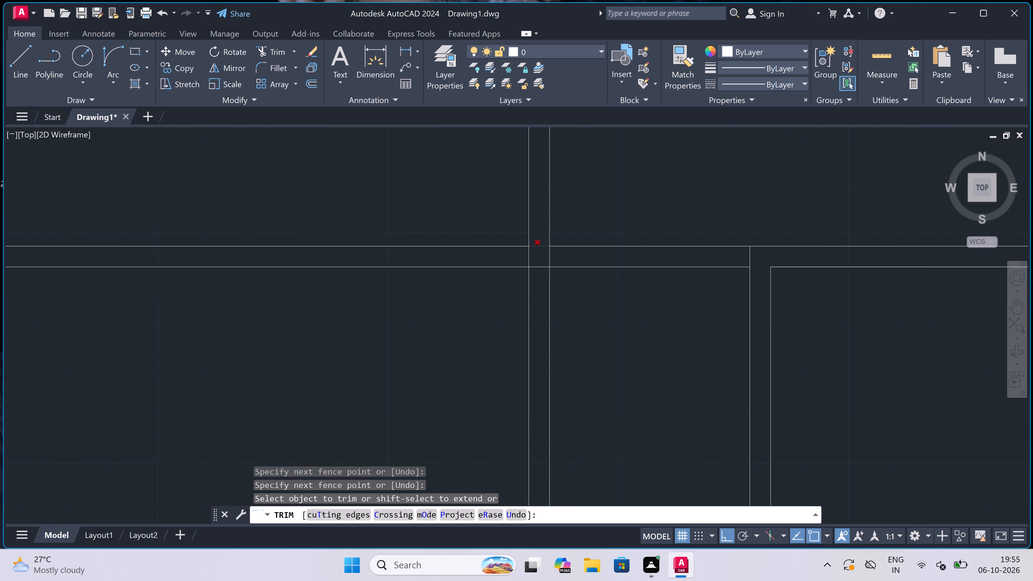
{"action": "left_click", "coordinate": [488, 264]}
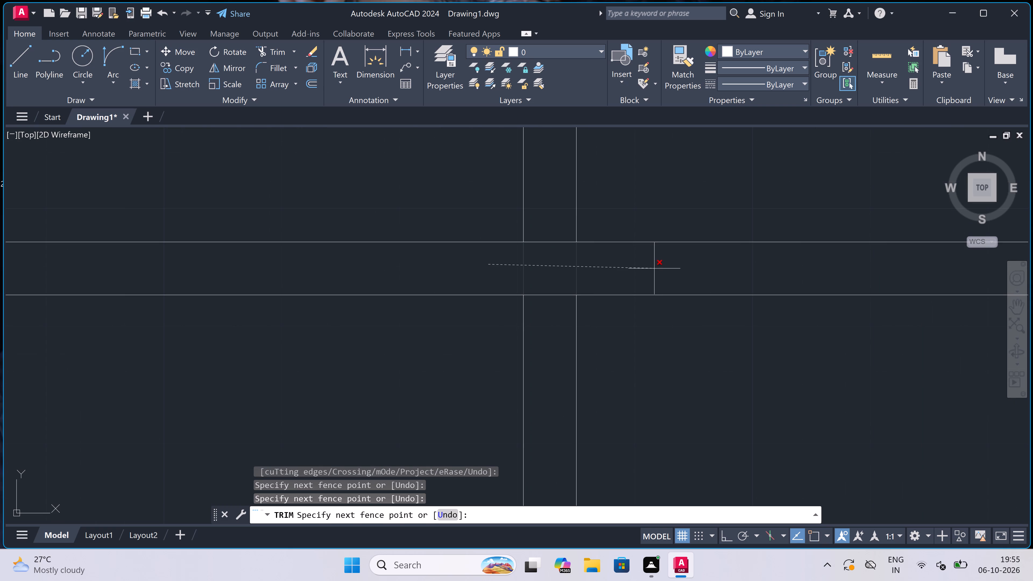
{"action": "left_click", "coordinate": [498, 261]}
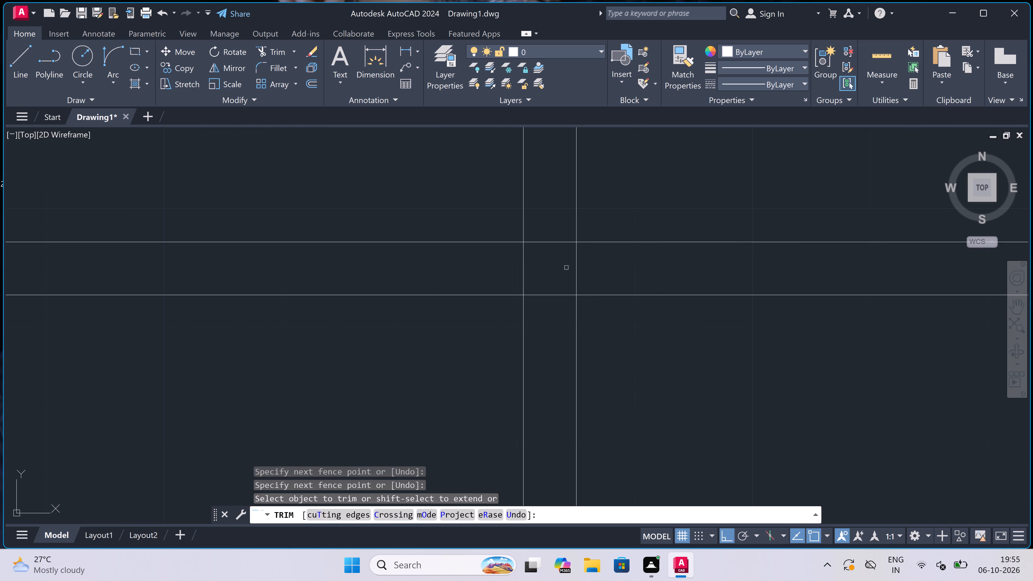
{"action": "left_click_drag", "start_coordinate": [554, 265], "coordinate": [554, 268]}
{"action": "left_click", "coordinate": [552, 350]}
At the same crossing, trim the central partition's east line and the northern east-west partition's north line.
{"action": "double_click", "coordinate": [553, 262]}
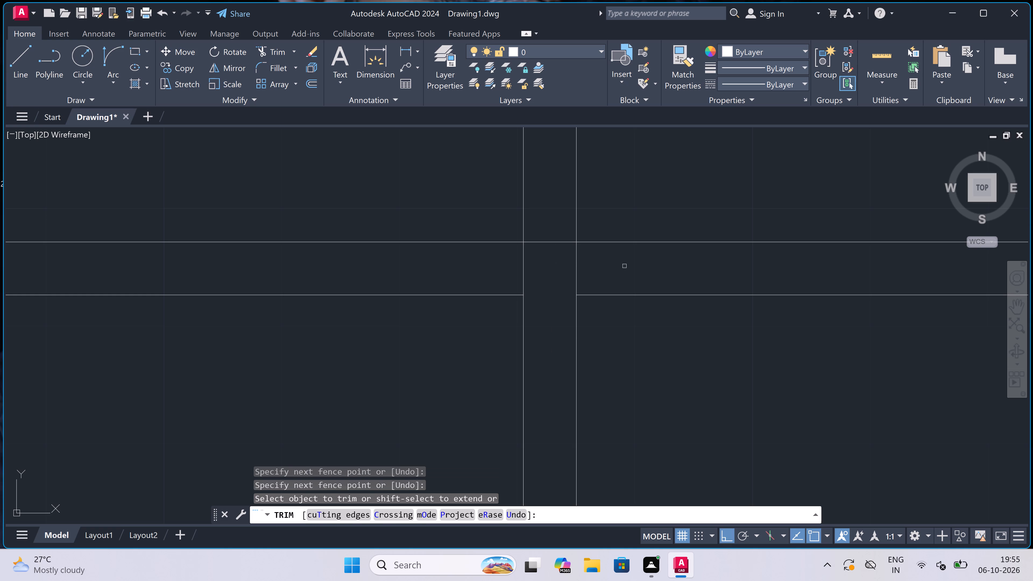
{"action": "left_click", "coordinate": [628, 267]}
{"action": "double_click", "coordinate": [546, 270]}
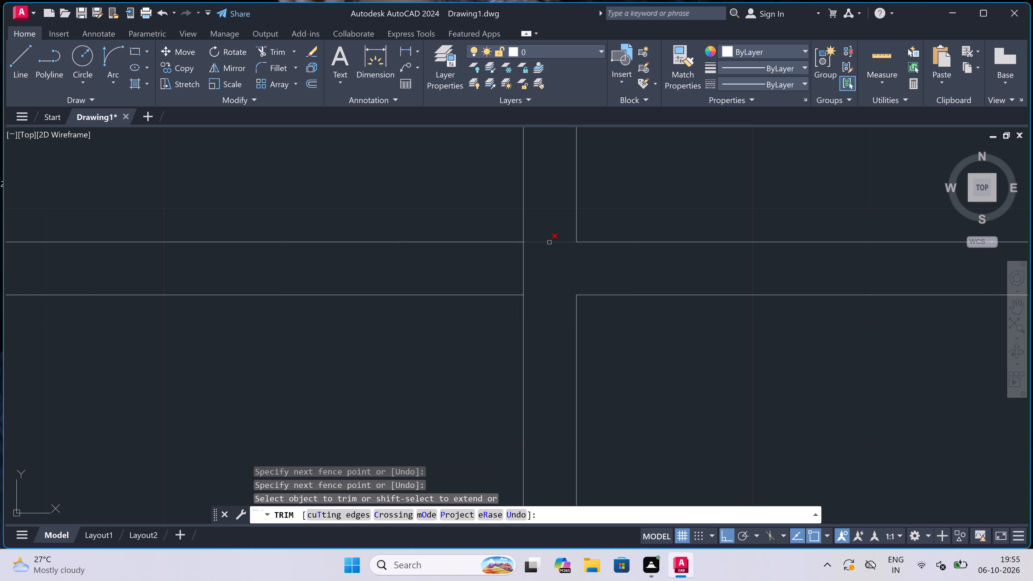
{"action": "double_click", "coordinate": [553, 237]}
{"action": "left_click", "coordinate": [551, 297]}
{"action": "scroll", "coordinate": [551, 297], "scroll_direction": "down", "scroll_amount": 4}
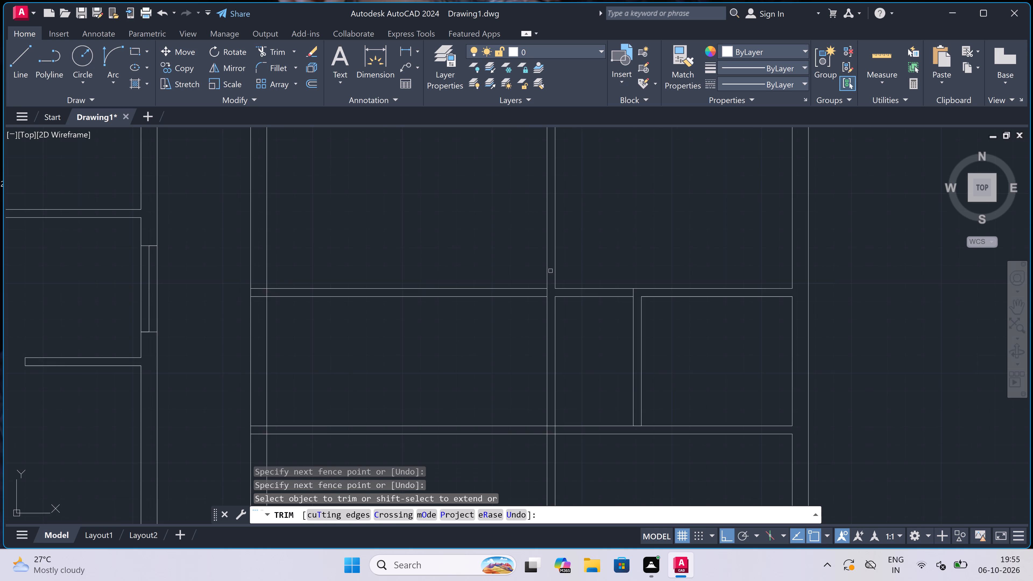
{"action": "scroll", "coordinate": [550, 271], "scroll_direction": "up", "scroll_amount": 4}
{"action": "key", "text": "Escape"}
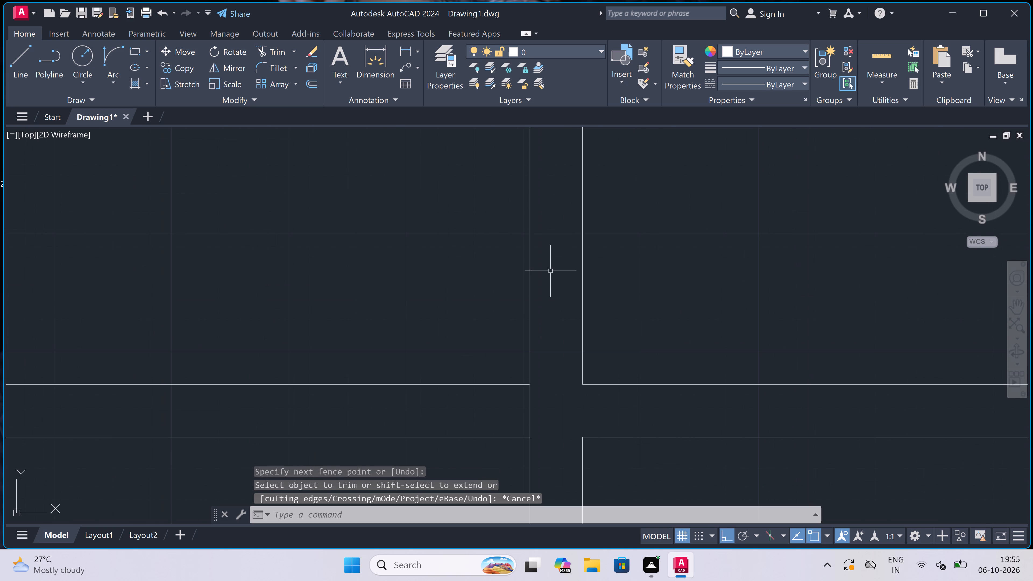
Draw a line across the central partition just north of the northern east-west partition, continuing from its midpoint 2" north and 3' east.
{"action": "type", "text": "l"}
{"action": "key", "text": "space"}
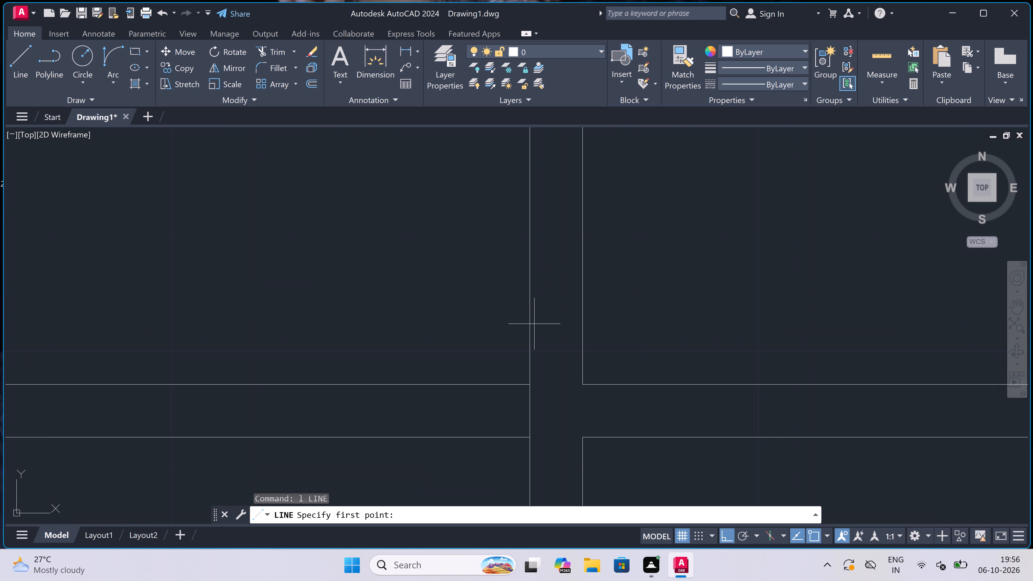
{"action": "left_click", "coordinate": [529, 338]}
{"action": "left_click", "coordinate": [582, 334]}
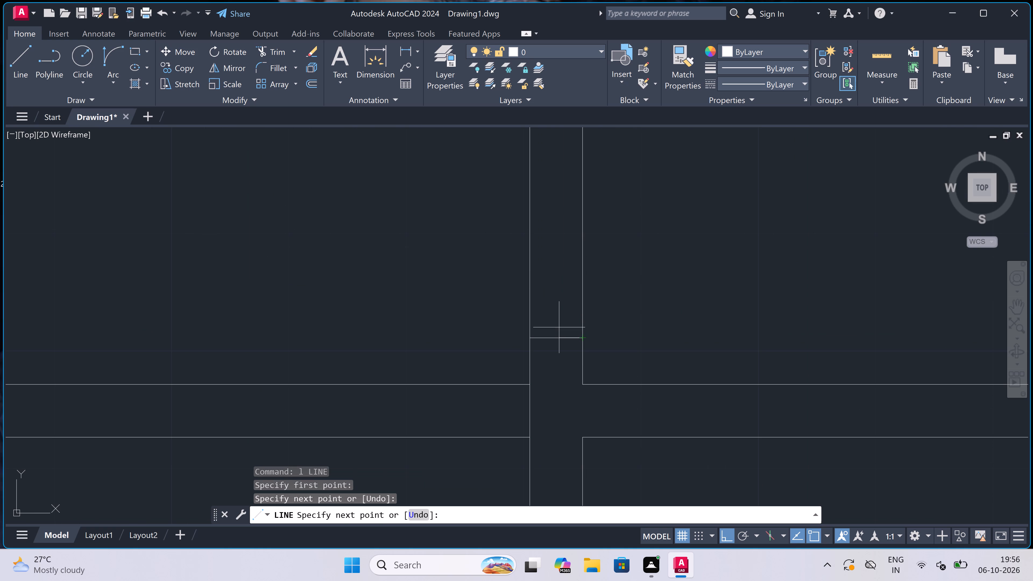
{"action": "left_click", "coordinate": [557, 335]}
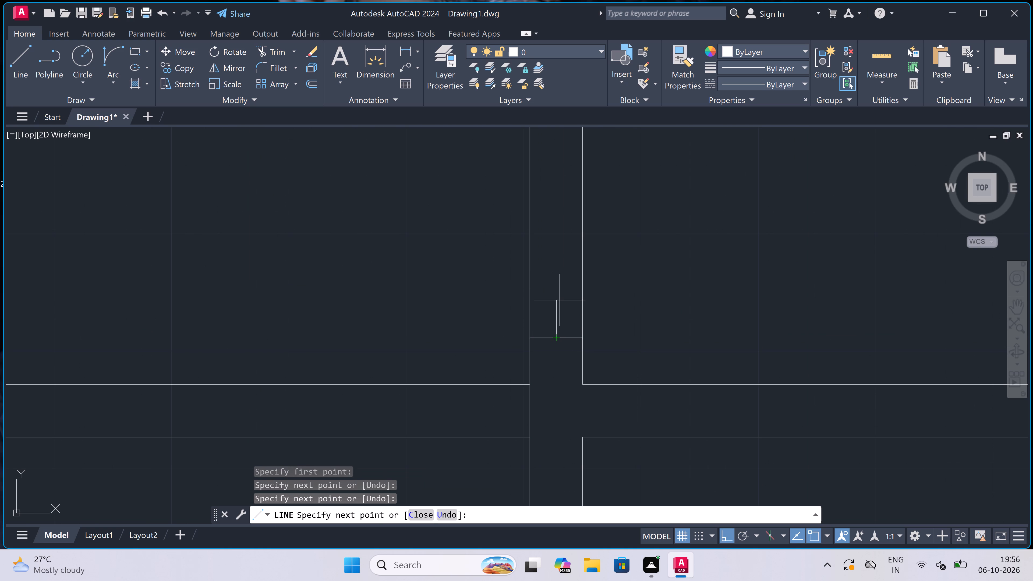
{"action": "type", "text": "2\""}
{"action": "key", "text": "space"}
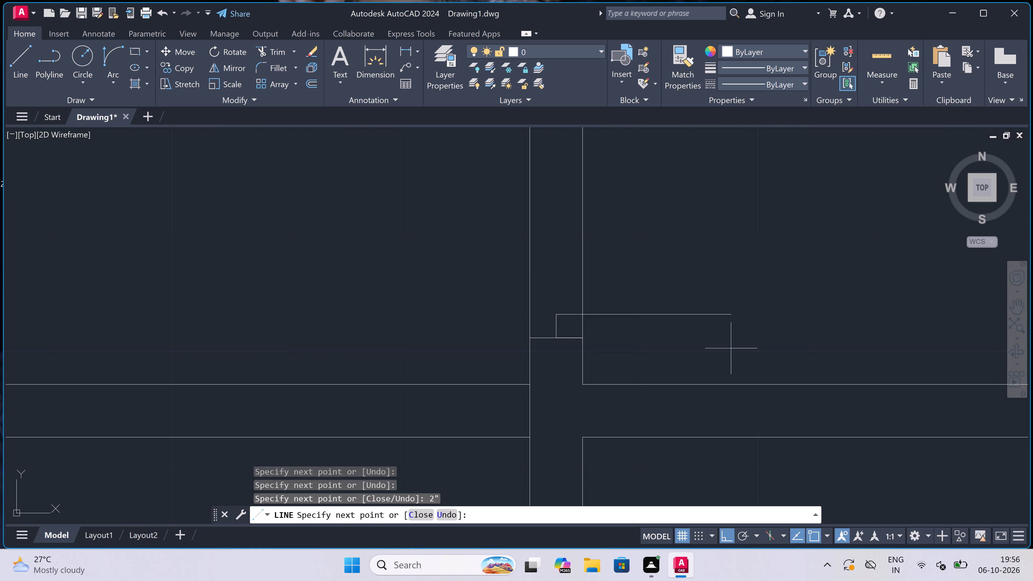
{"action": "type", "text": "3'"}
{"action": "key", "text": "space"}
{"action": "key", "text": "Escape"}
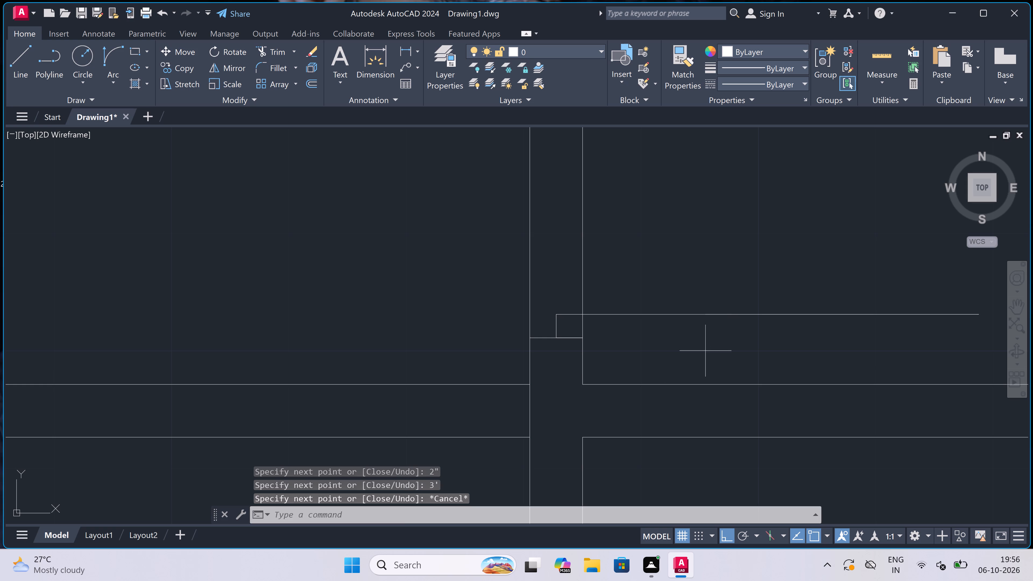
Draw a second jamb line across the central partition, north of the door leaf, continuing 2" south from its midpoint.
{"action": "scroll", "coordinate": [595, 374], "scroll_direction": "down", "scroll_amount": 5}
{"action": "scroll", "coordinate": [584, 376], "scroll_direction": "up", "scroll_amount": 4}
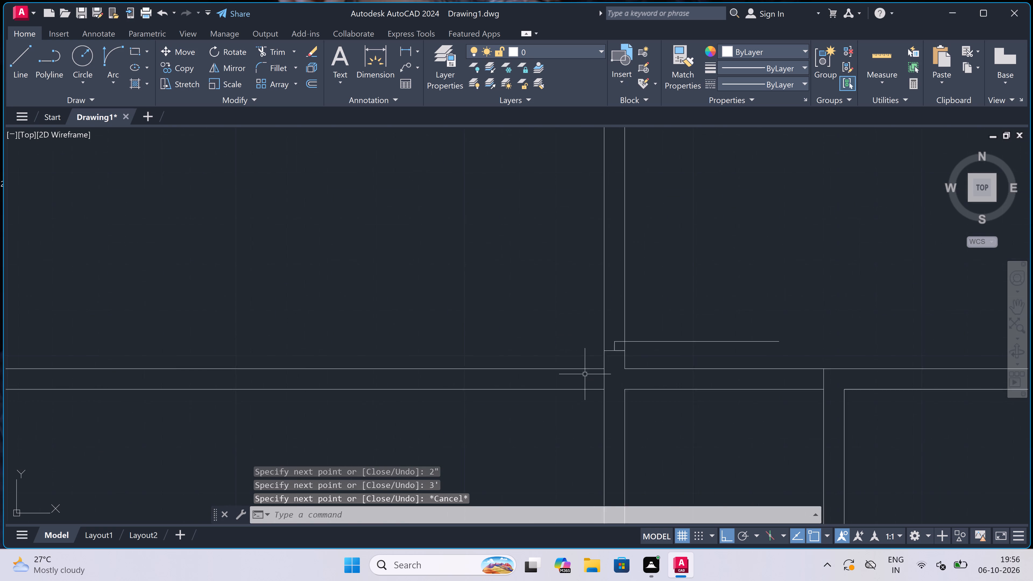
{"action": "key", "text": "space"}
{"action": "scroll", "coordinate": [624, 160], "scroll_direction": "down", "scroll_amount": 2}
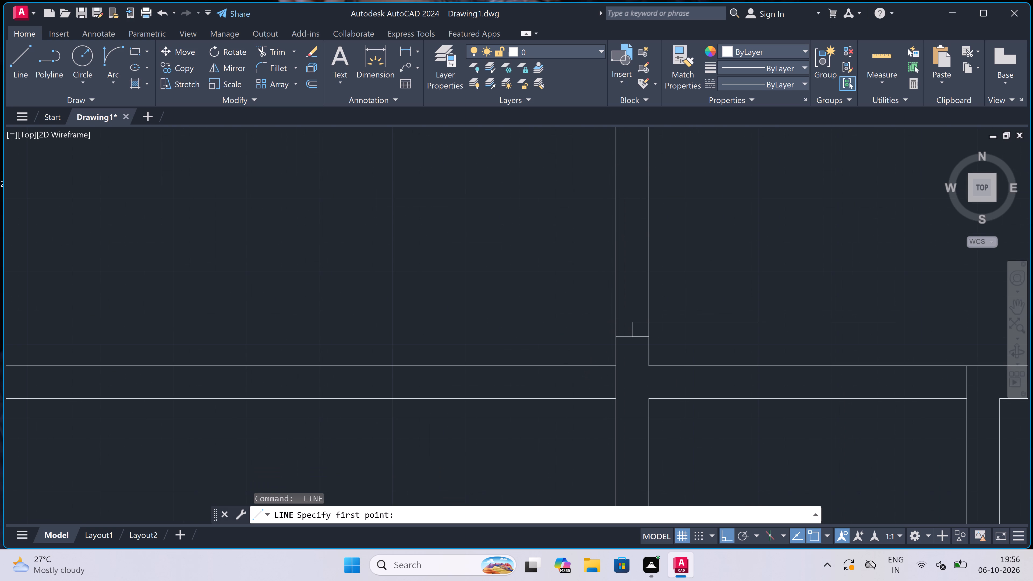
{"action": "scroll", "coordinate": [624, 160], "scroll_direction": "down", "scroll_amount": 2}
{"action": "scroll", "coordinate": [621, 154], "scroll_direction": "up", "scroll_amount": 4}
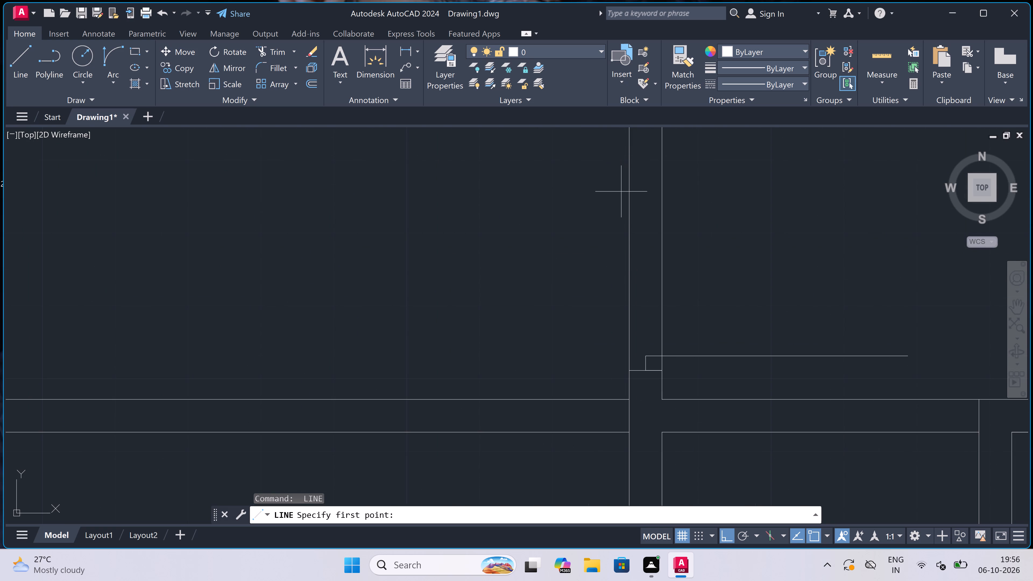
{"action": "scroll", "coordinate": [623, 269], "scroll_direction": "down", "scroll_amount": 3}
{"action": "scroll", "coordinate": [625, 215], "scroll_direction": "up", "scroll_amount": 2}
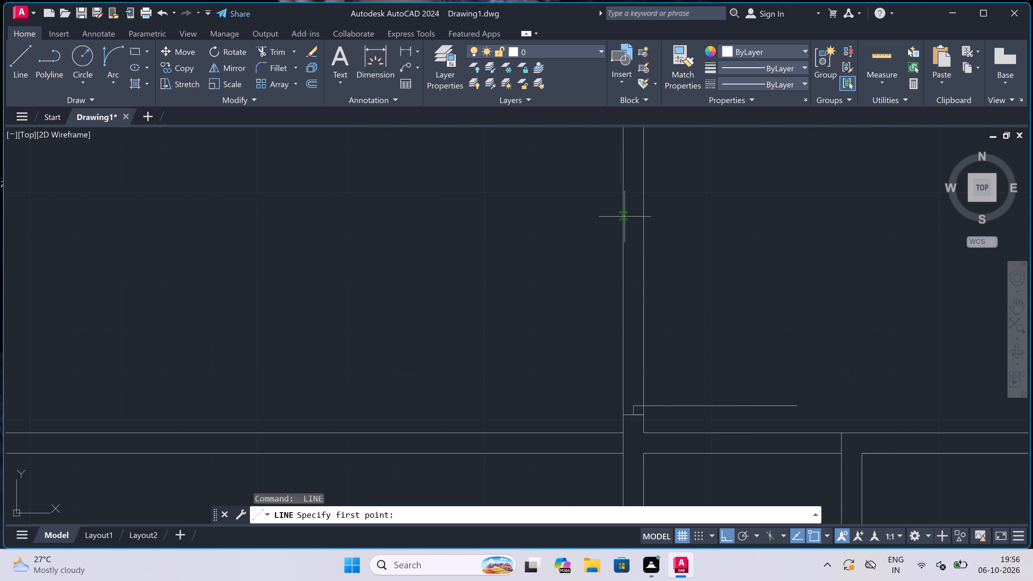
{"action": "left_click", "coordinate": [624, 281]}
{"action": "left_click", "coordinate": [646, 281]}
{"action": "left_click", "coordinate": [636, 280]}
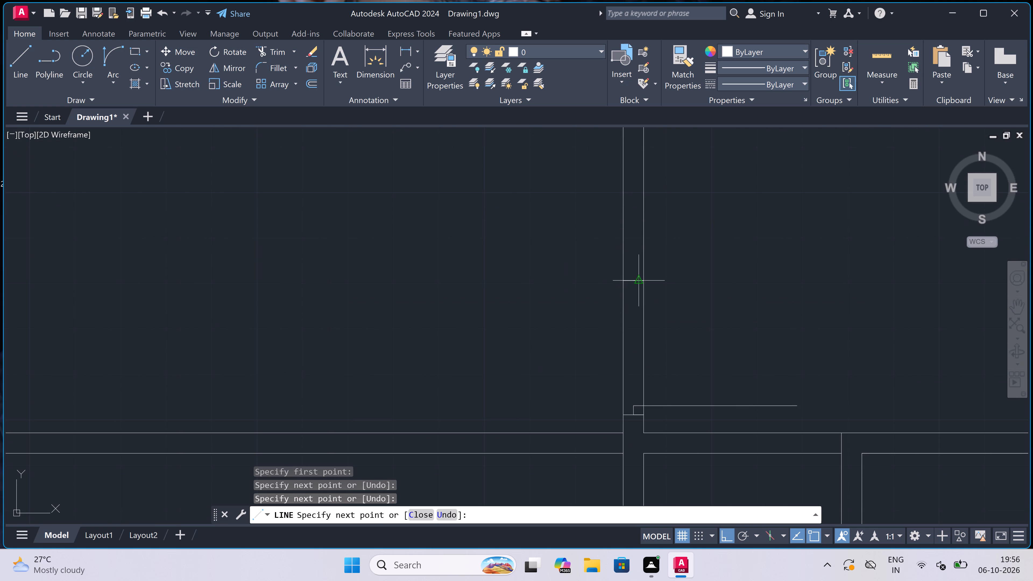
{"action": "type", "text": "2\""}
{"action": "key", "text": "space"}
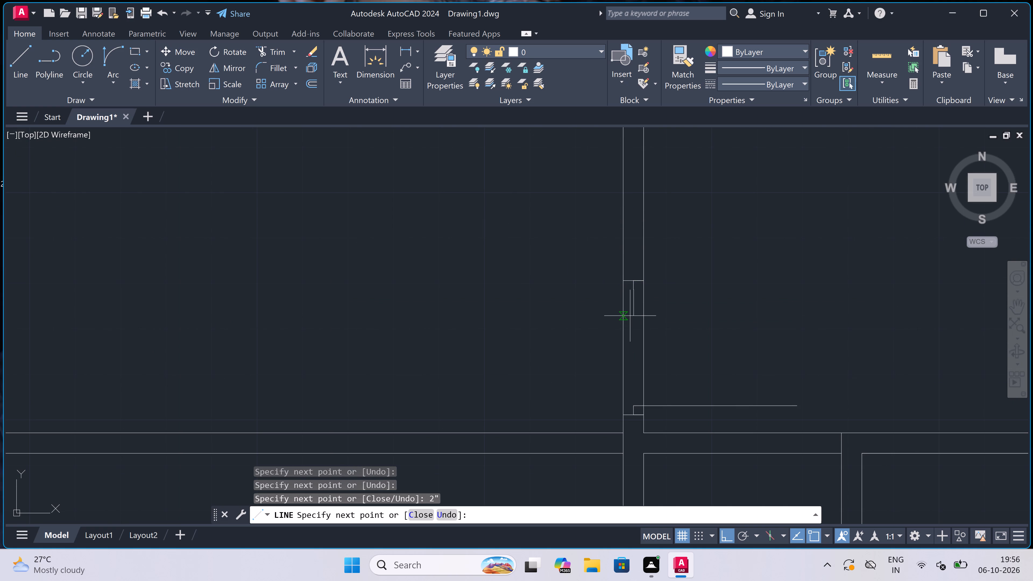
{"action": "key", "text": "Escape"}
Draw the door-swing arc by start, end and direction from the leaf's east end to the northern jamb's short stub.
{"action": "double_click", "coordinate": [120, 56]}
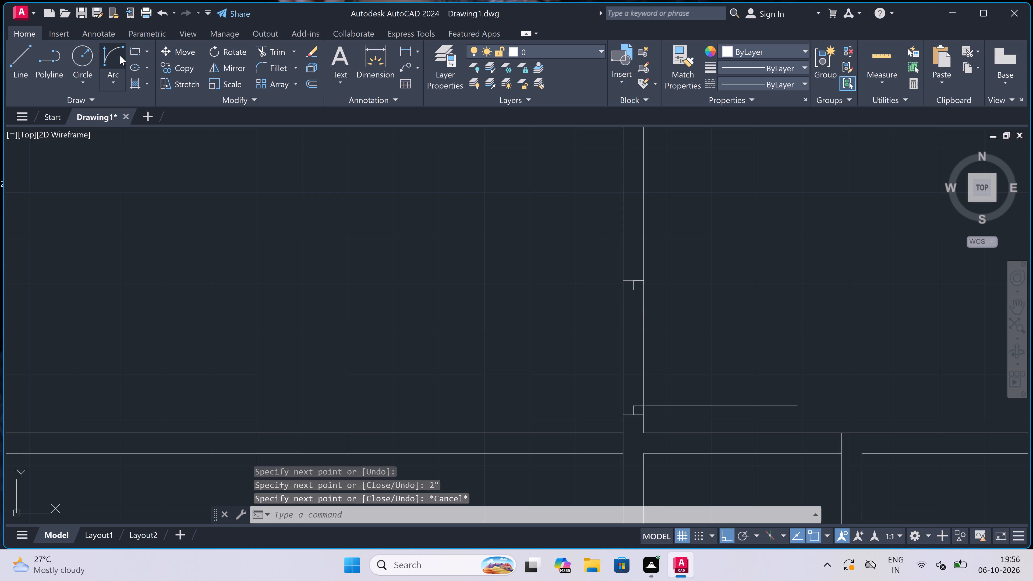
{"action": "left_click", "coordinate": [796, 404]}
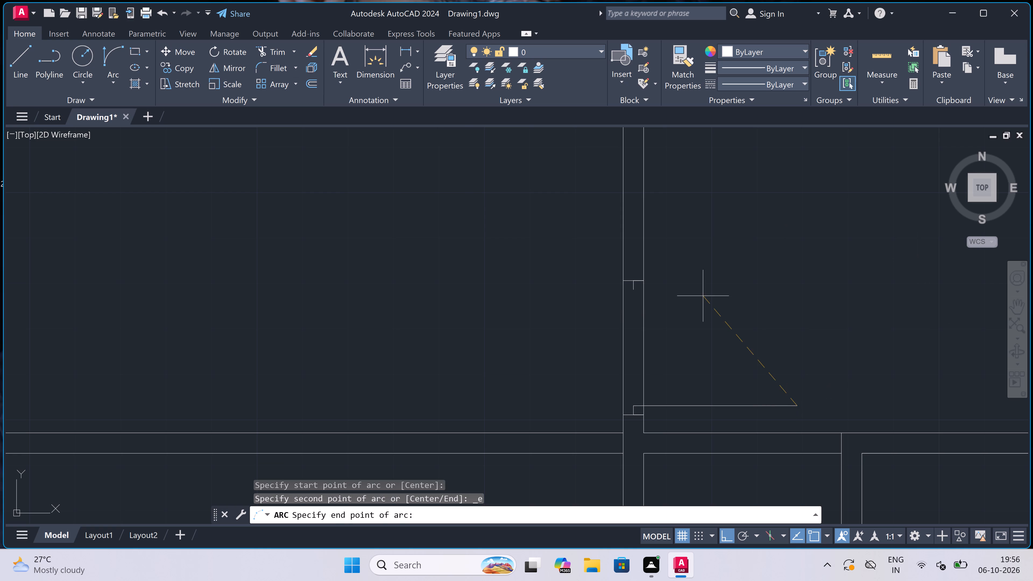
{"action": "double_click", "coordinate": [631, 290]}
{"action": "double_click", "coordinate": [732, 235]}
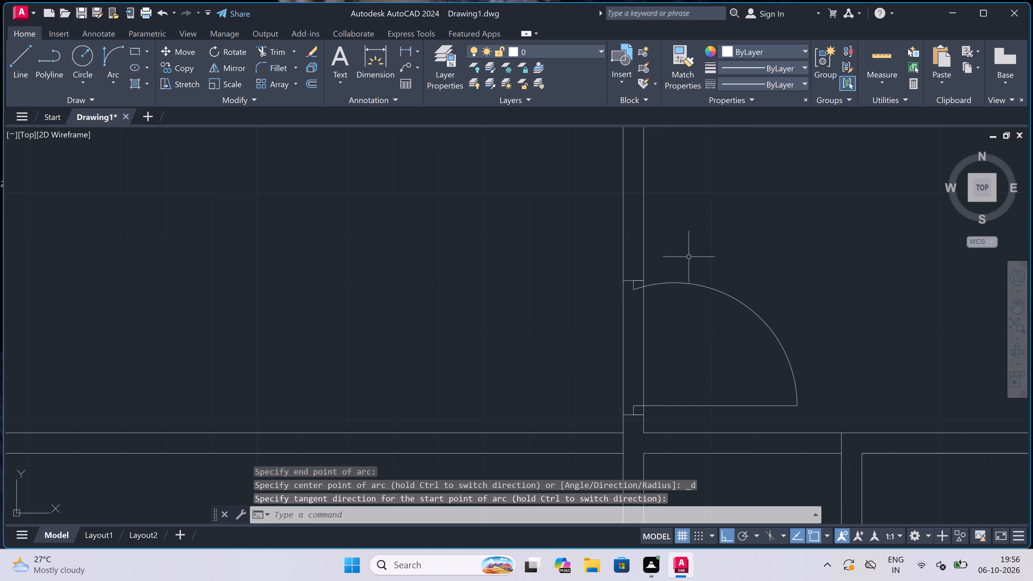
Trim both lines of the central partition between the two jamb lines to open the doorway.
{"action": "key", "text": "t"}
{"action": "key", "text": "r"}
{"action": "key", "text": "space"}
{"action": "left_click", "coordinate": [719, 339]}
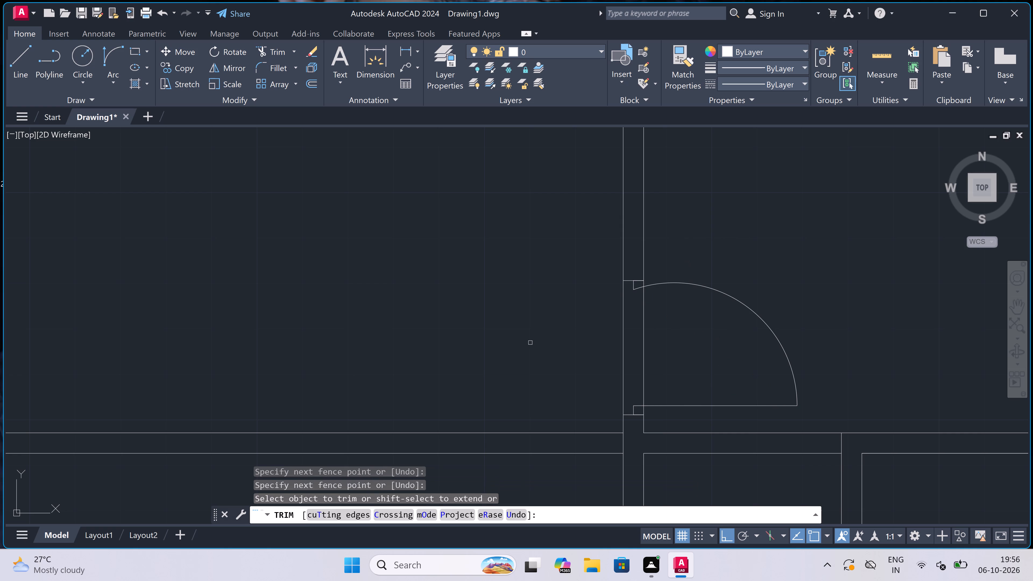
{"action": "left_click", "coordinate": [513, 345]}
{"action": "double_click", "coordinate": [688, 347]}
{"action": "left_click", "coordinate": [544, 336]}
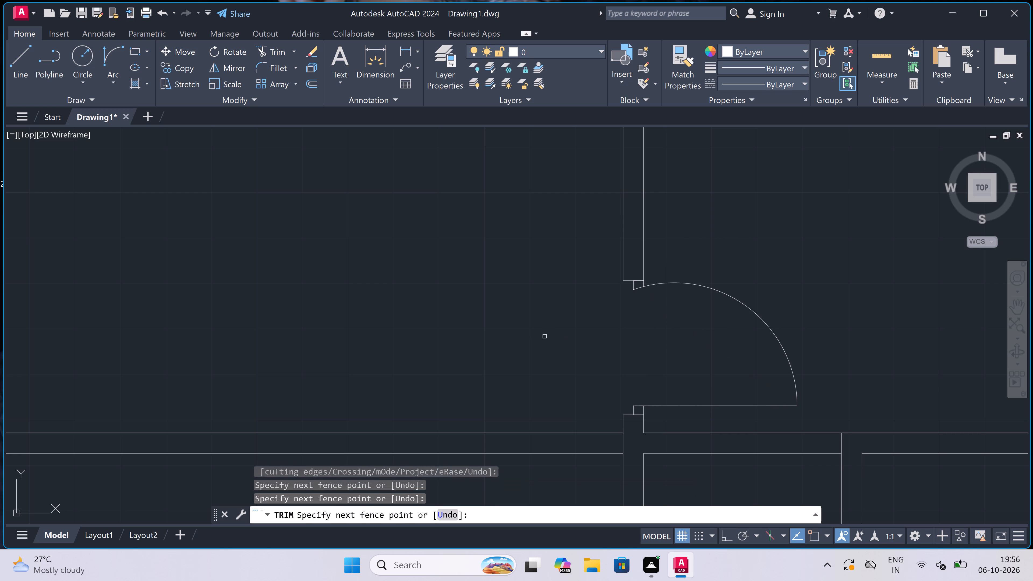
Trim the parts of the two northernmost east-west partitions that run into the thickness of the west outer wall.
{"action": "scroll", "coordinate": [579, 303], "scroll_direction": "down", "scroll_amount": 5}
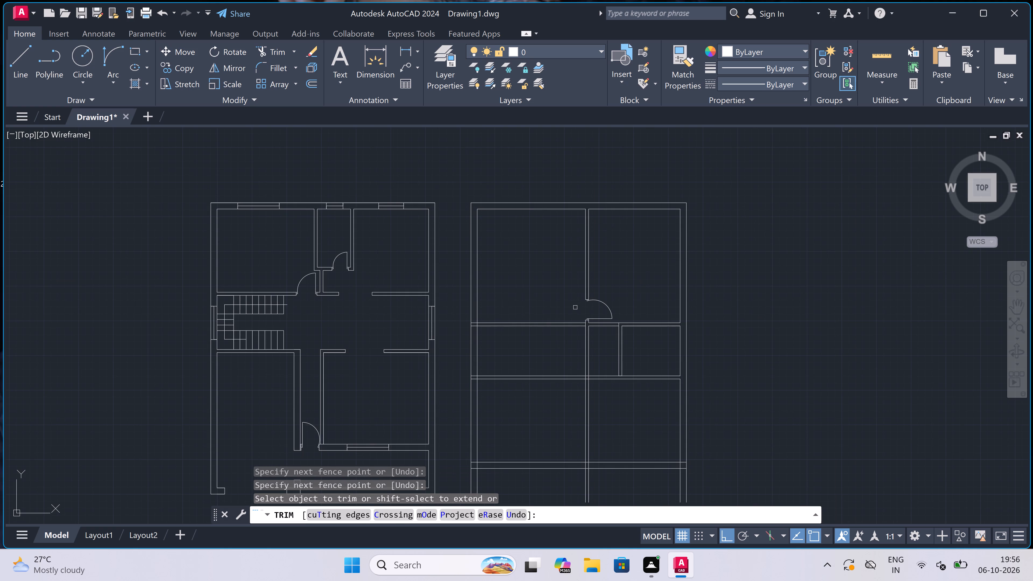
{"action": "scroll", "coordinate": [561, 325], "scroll_direction": "up", "scroll_amount": 1}
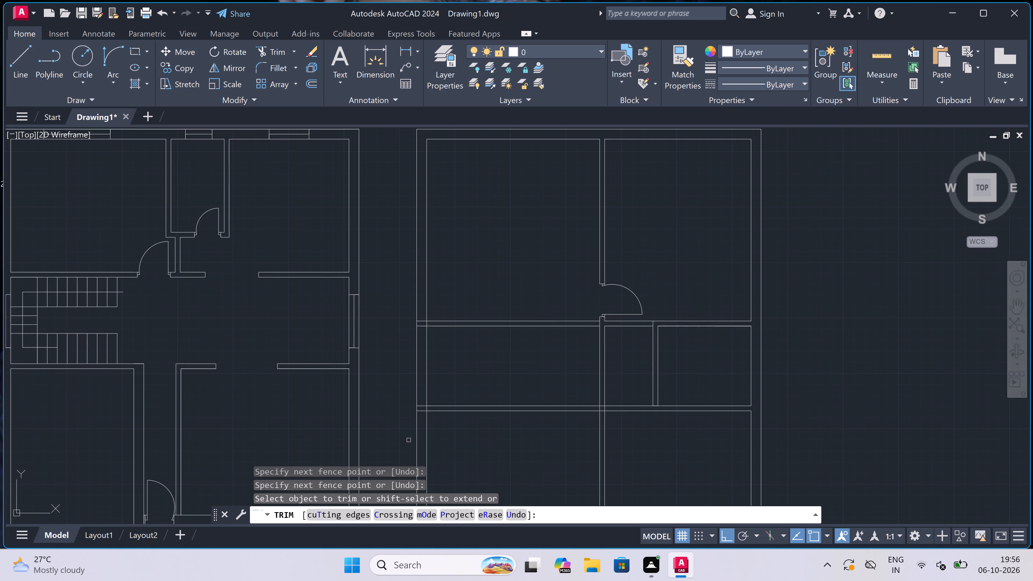
{"action": "scroll", "coordinate": [422, 416], "scroll_direction": "up", "scroll_amount": 1}
{"action": "left_click", "coordinate": [423, 421]}
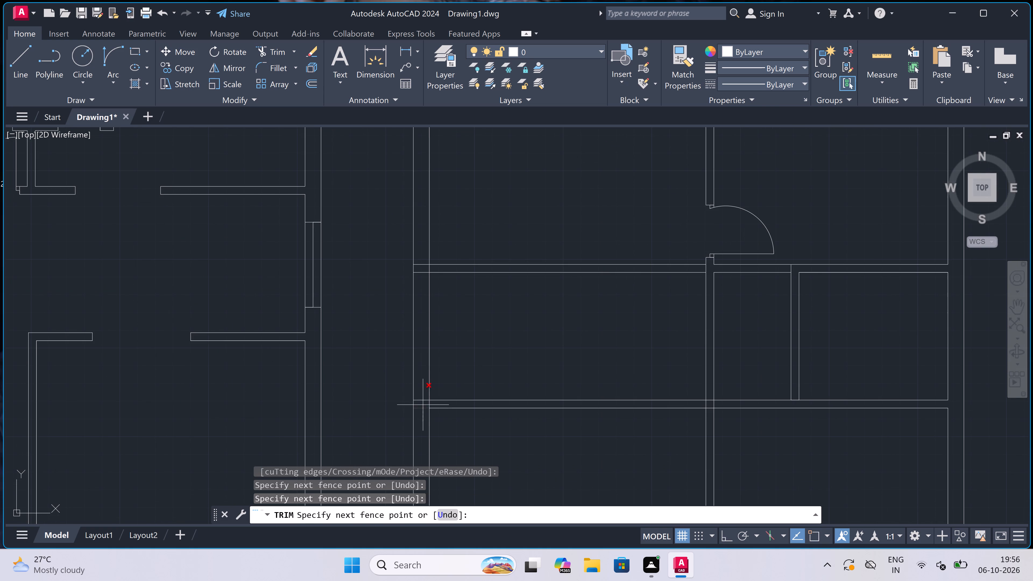
{"action": "left_click", "coordinate": [422, 241]}
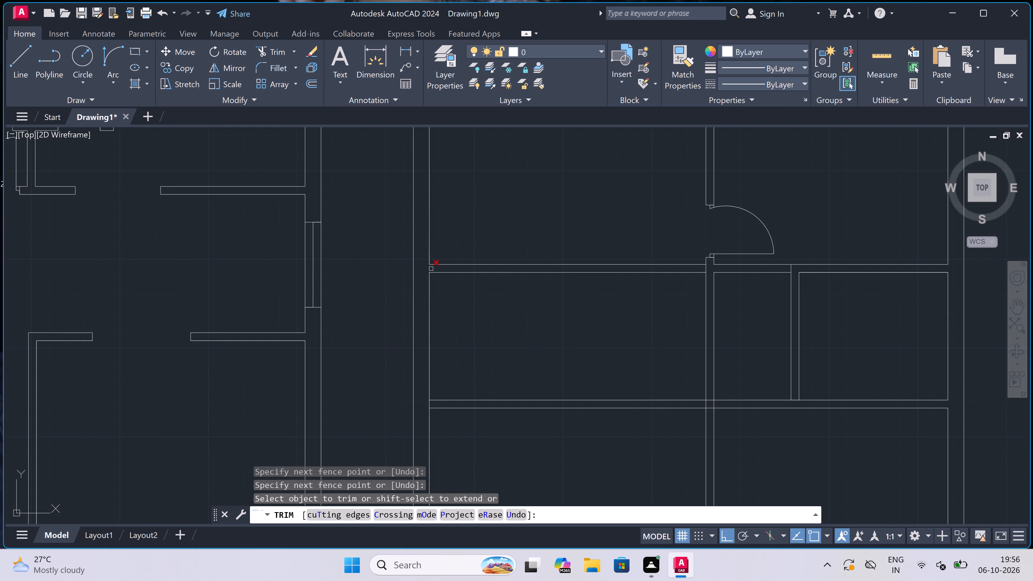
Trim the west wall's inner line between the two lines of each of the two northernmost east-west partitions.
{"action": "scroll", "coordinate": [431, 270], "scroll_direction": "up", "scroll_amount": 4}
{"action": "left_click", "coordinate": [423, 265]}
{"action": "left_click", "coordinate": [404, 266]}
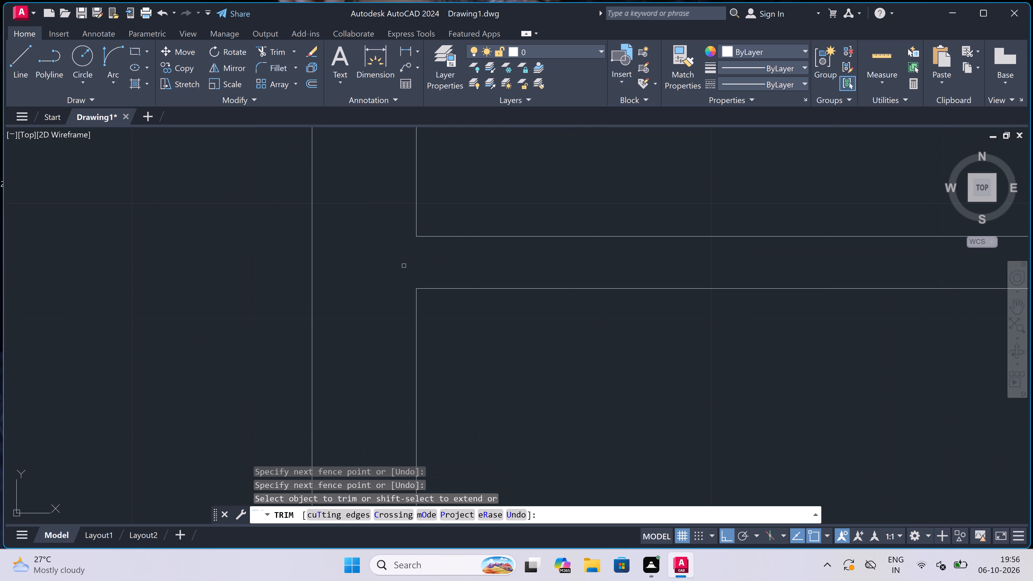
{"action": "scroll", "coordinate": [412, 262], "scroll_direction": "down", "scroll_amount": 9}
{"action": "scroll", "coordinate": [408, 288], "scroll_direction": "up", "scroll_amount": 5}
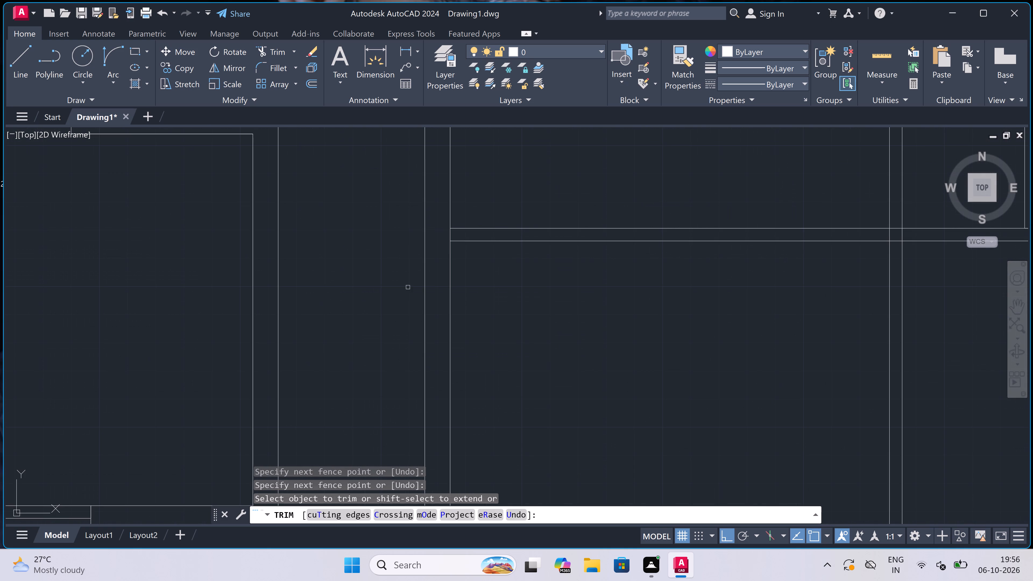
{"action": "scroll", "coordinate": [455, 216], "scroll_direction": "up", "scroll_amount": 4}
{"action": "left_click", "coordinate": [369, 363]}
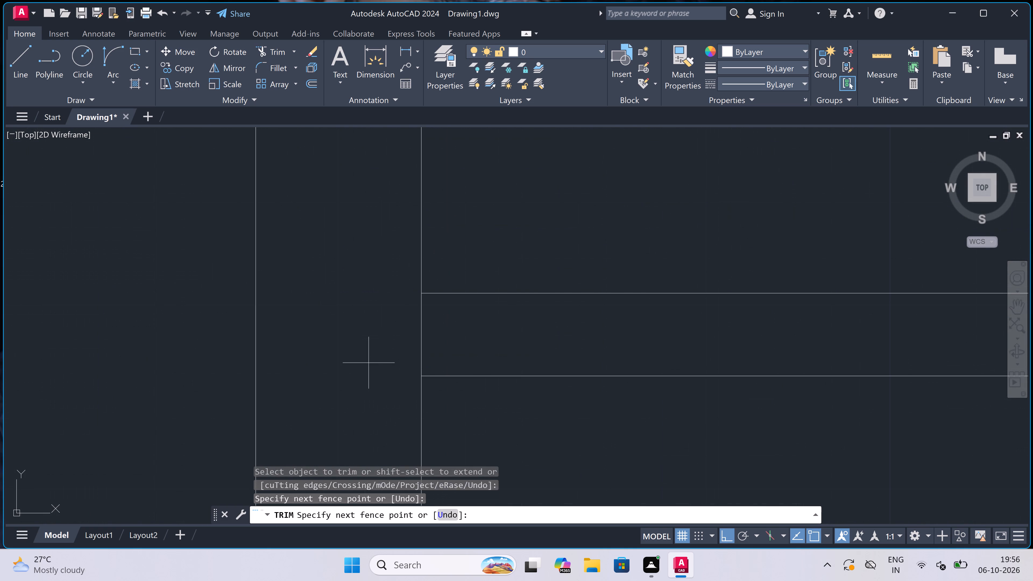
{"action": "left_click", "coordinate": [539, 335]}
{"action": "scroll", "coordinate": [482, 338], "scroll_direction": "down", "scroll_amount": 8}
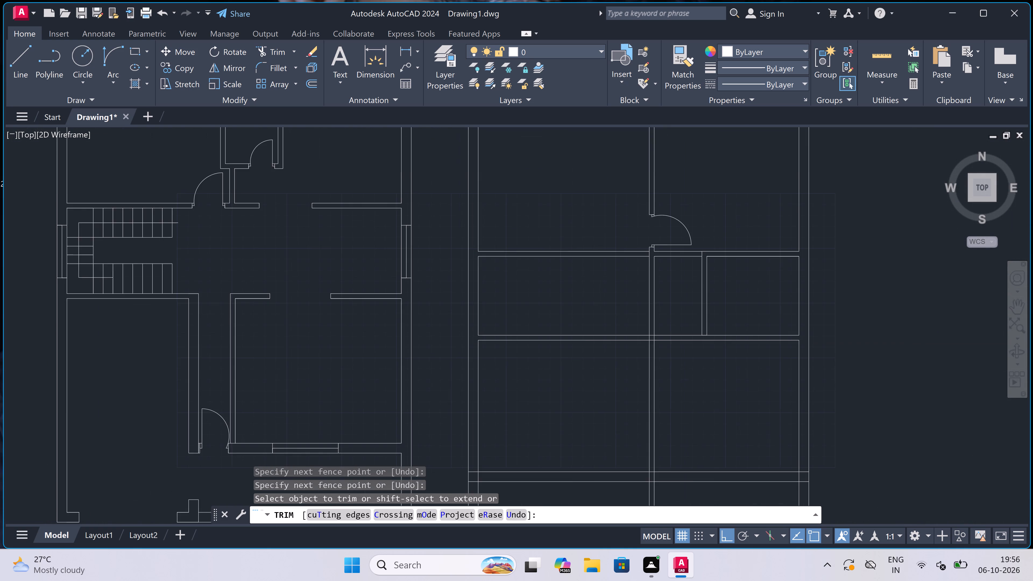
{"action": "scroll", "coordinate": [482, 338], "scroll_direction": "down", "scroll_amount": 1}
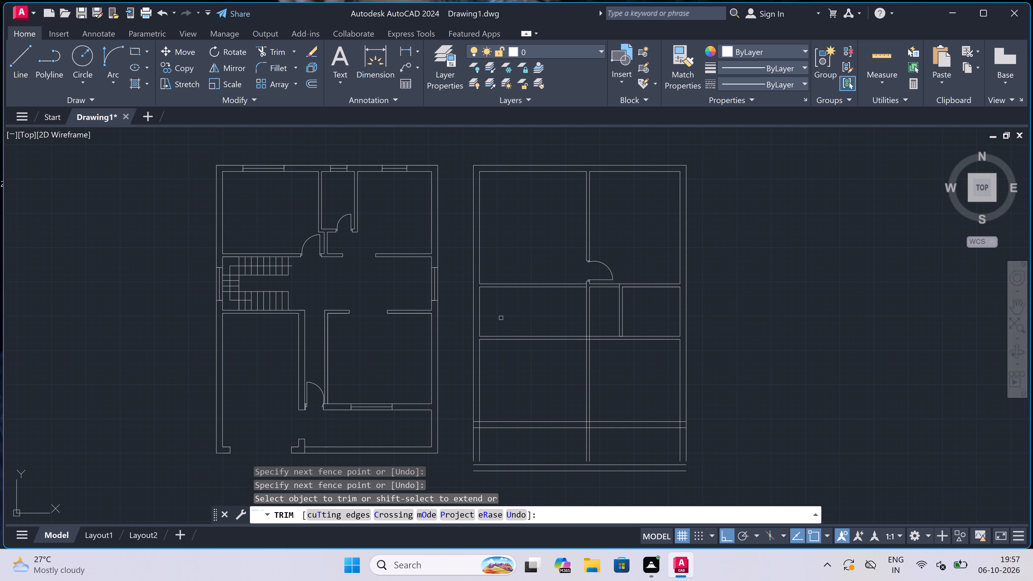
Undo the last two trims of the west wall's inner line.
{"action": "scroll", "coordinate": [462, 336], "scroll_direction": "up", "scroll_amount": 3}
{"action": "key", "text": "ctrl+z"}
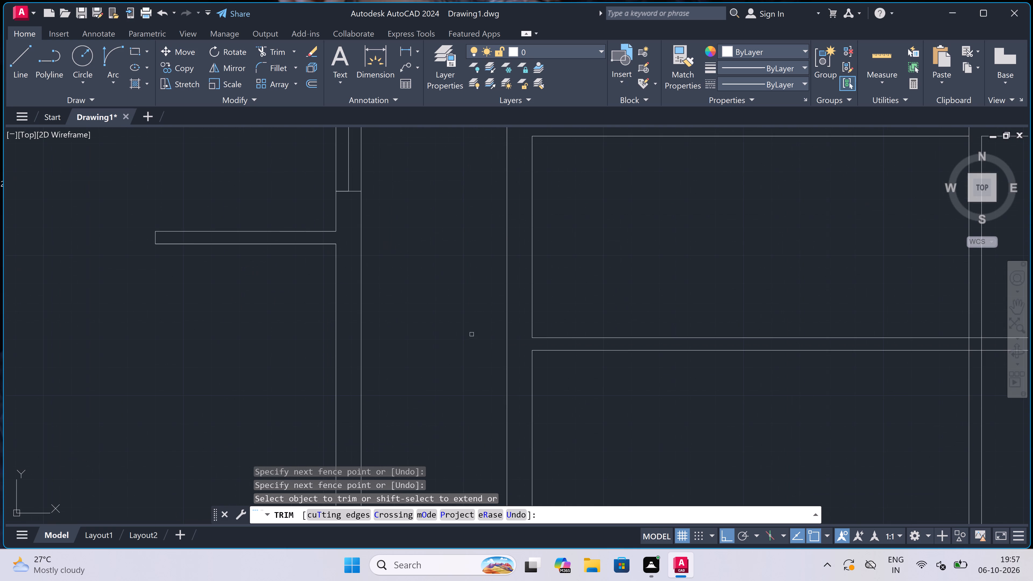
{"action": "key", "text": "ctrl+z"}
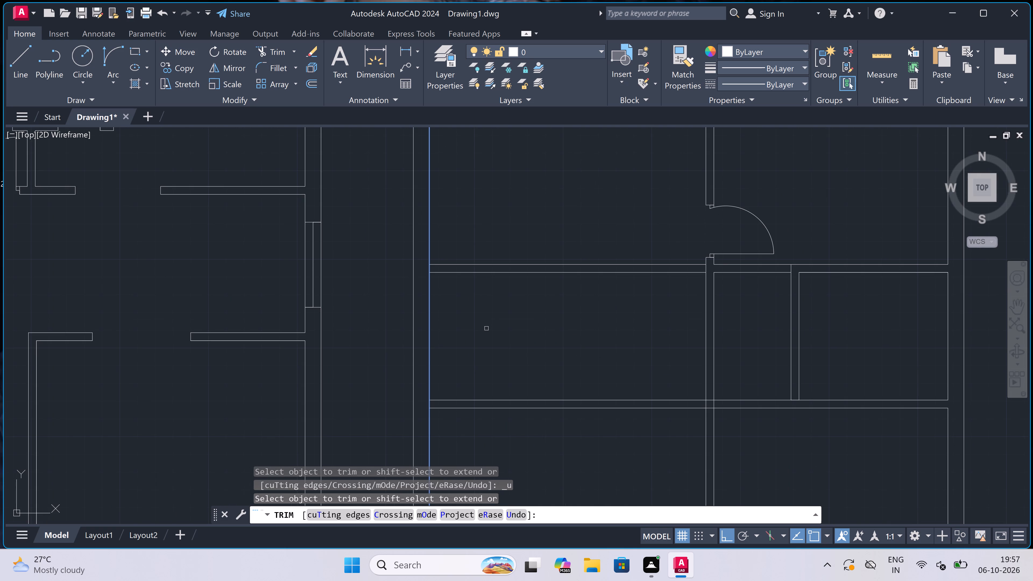
Trim away both lines of the northern east-west partition between the west wall and the central partition.
{"action": "scroll", "coordinate": [417, 272], "scroll_direction": "up", "scroll_amount": 3}
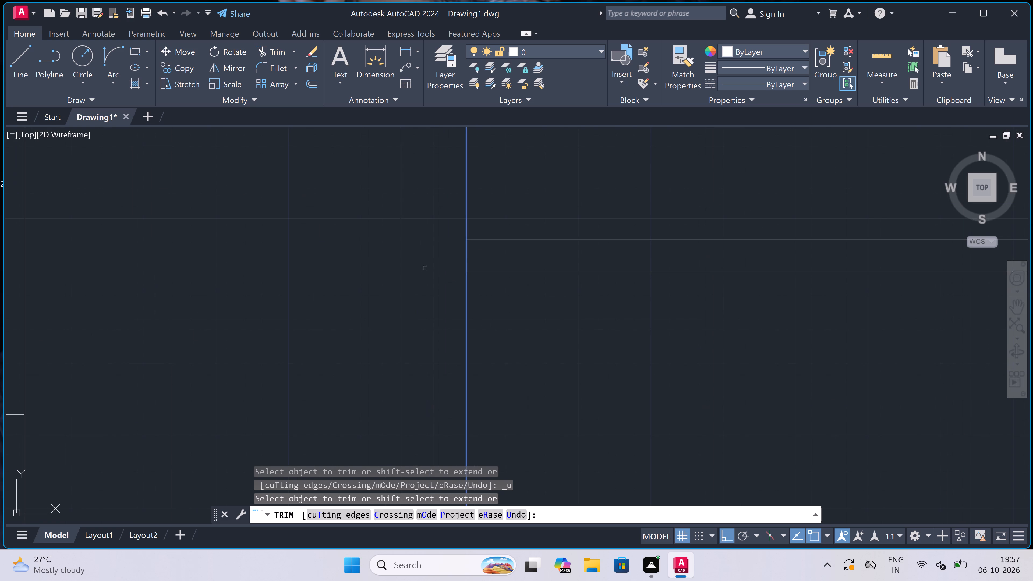
{"action": "scroll", "coordinate": [387, 177], "scroll_direction": "down", "scroll_amount": 4}
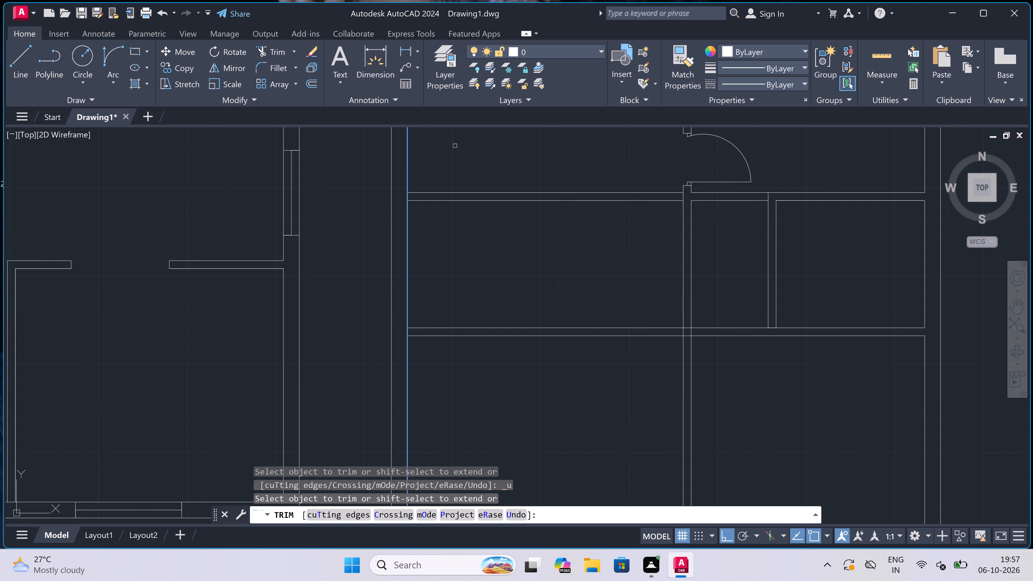
{"action": "left_click", "coordinate": [484, 170]}
{"action": "double_click", "coordinate": [479, 234]}
{"action": "scroll", "coordinate": [520, 233], "scroll_direction": "down", "scroll_amount": 5}
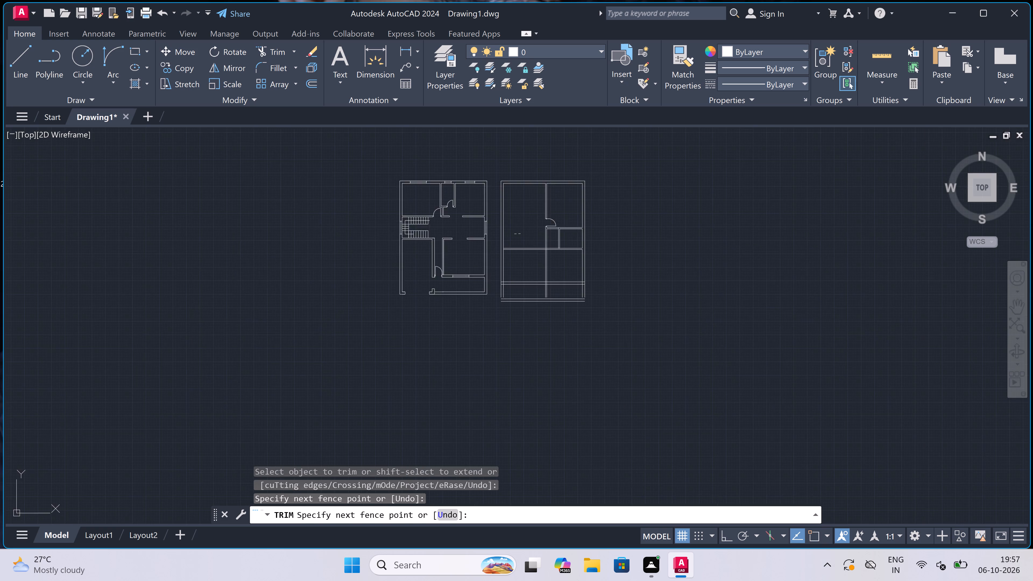
{"action": "scroll", "coordinate": [520, 203], "scroll_direction": "up", "scroll_amount": 5}
{"action": "left_click", "coordinate": [522, 230]}
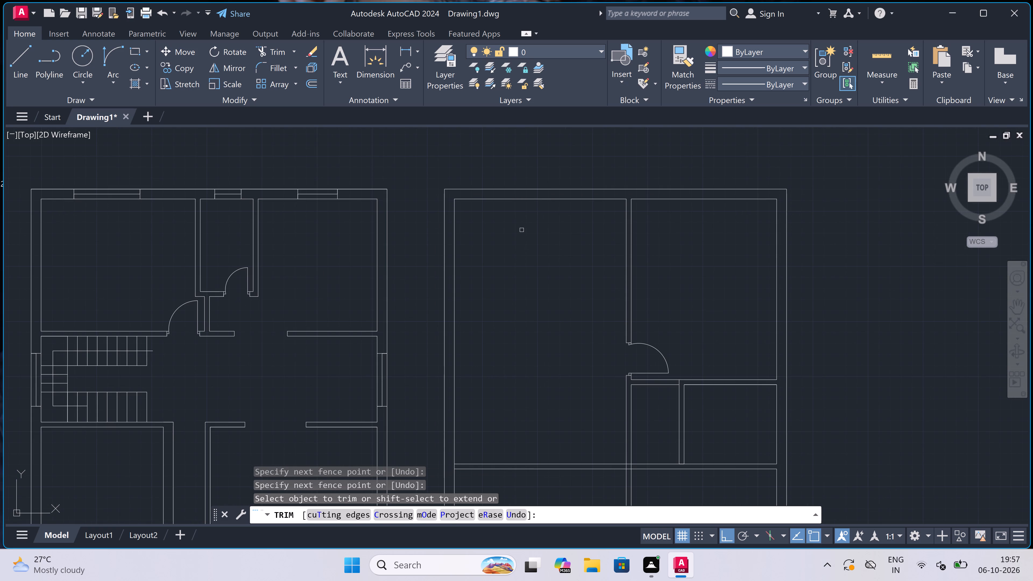
{"action": "key", "text": "Escape"}
Offset the north wall's inner line in the north-west room 10' to the south.
{"action": "key", "text": "p"}
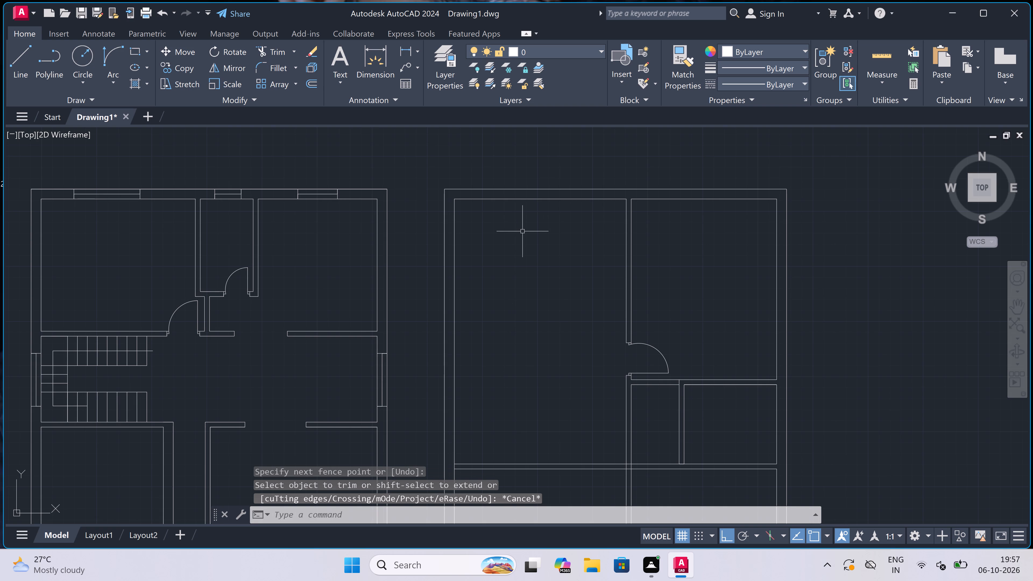
{"action": "key", "text": "Escape"}
{"action": "key", "text": "o"}
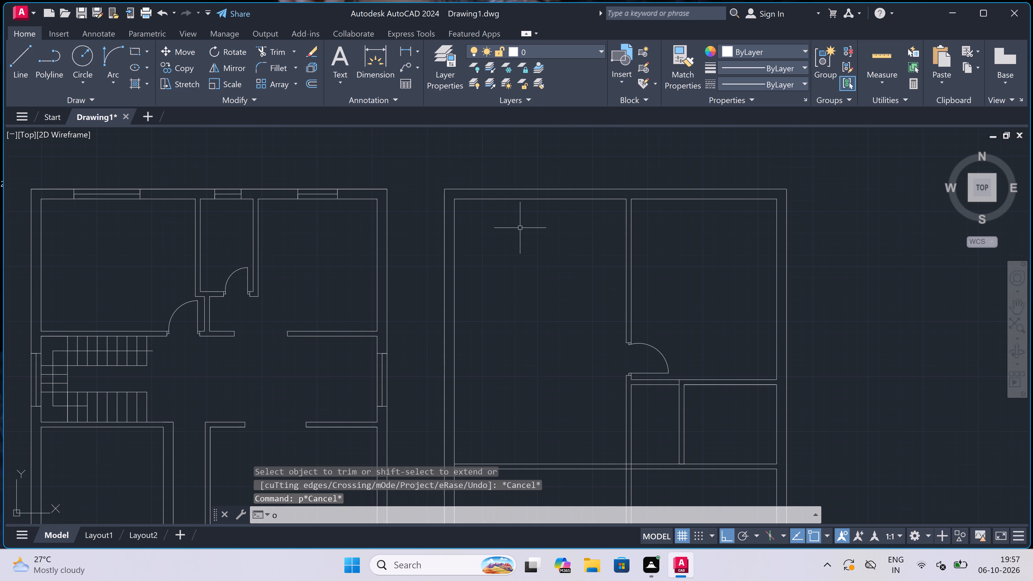
{"action": "key", "text": "space"}
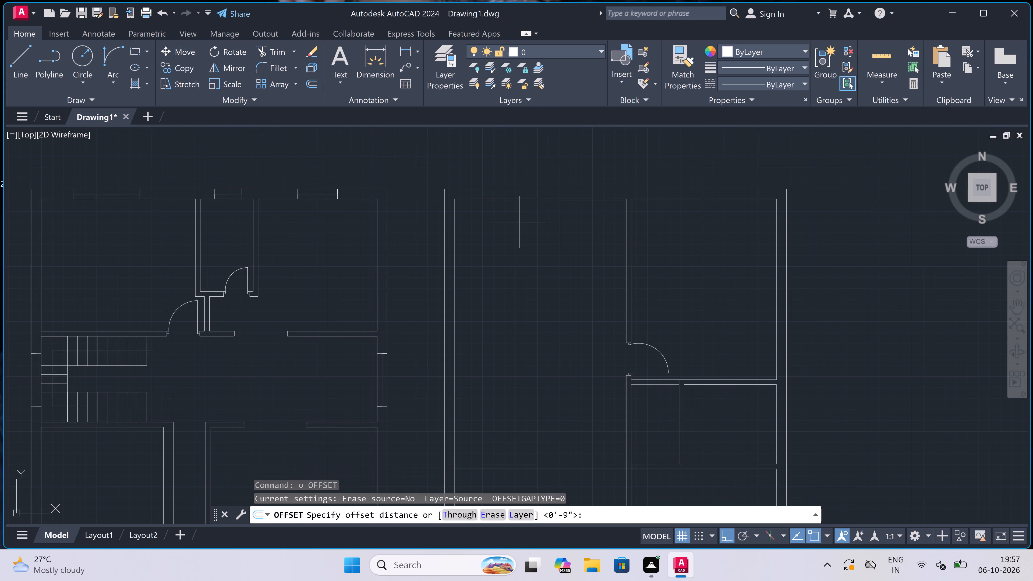
{"action": "left_click_drag", "start_coordinate": [525, 197], "coordinate": [526, 201]}
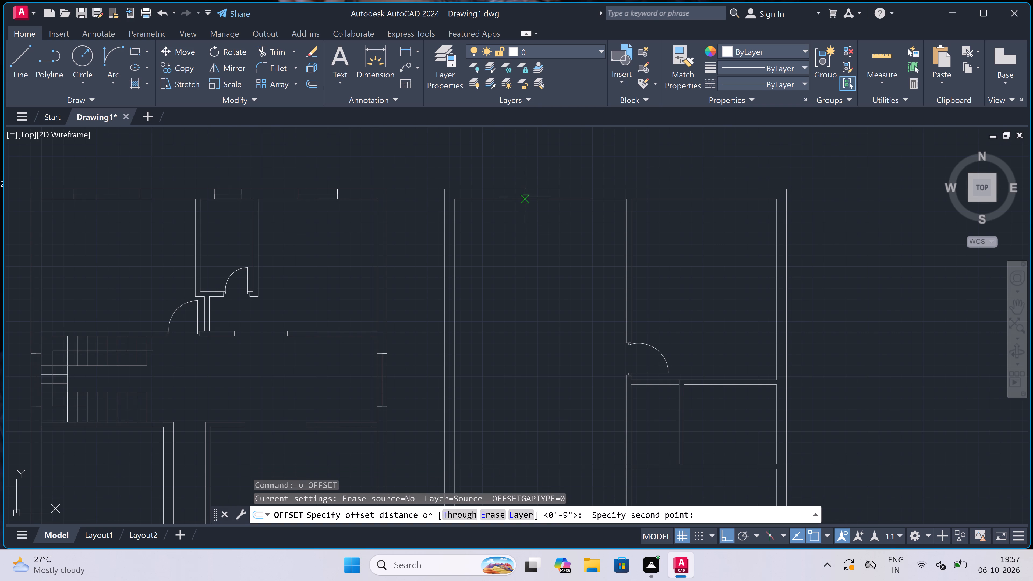
{"action": "type", "text": "10'"}
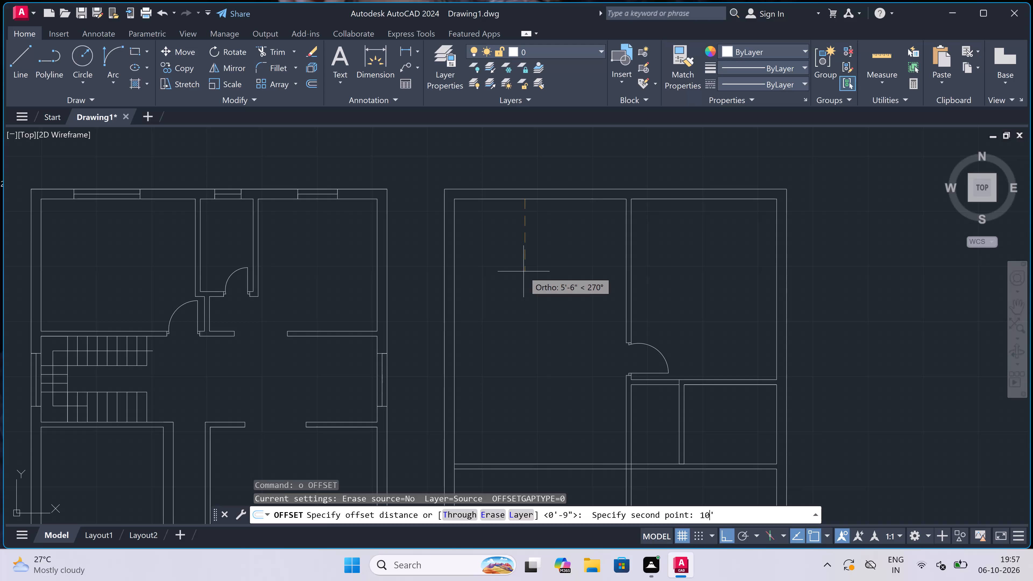
{"action": "key", "text": "space"}
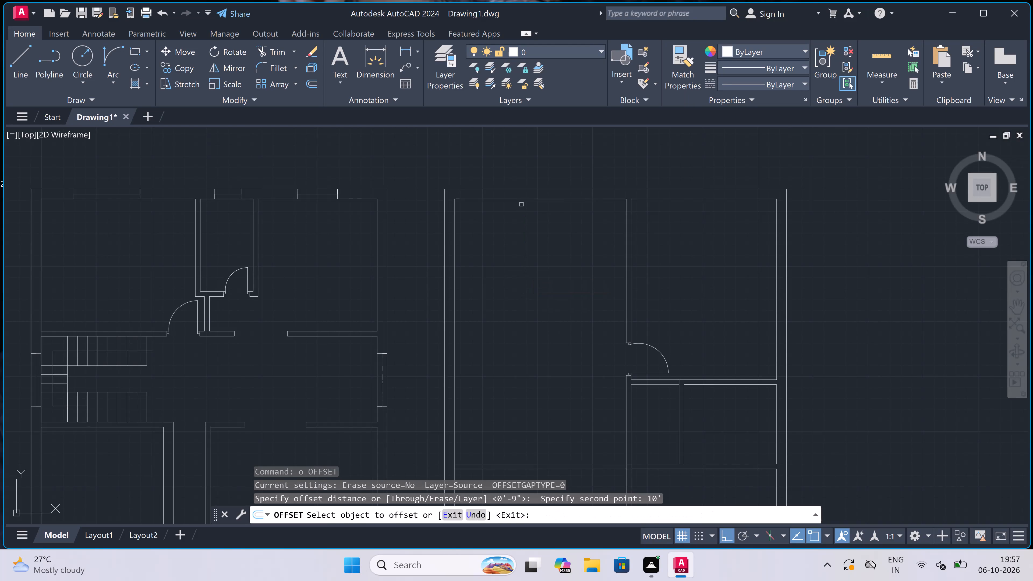
{"action": "left_click", "coordinate": [522, 200]}
{"action": "left_click", "coordinate": [528, 309]}
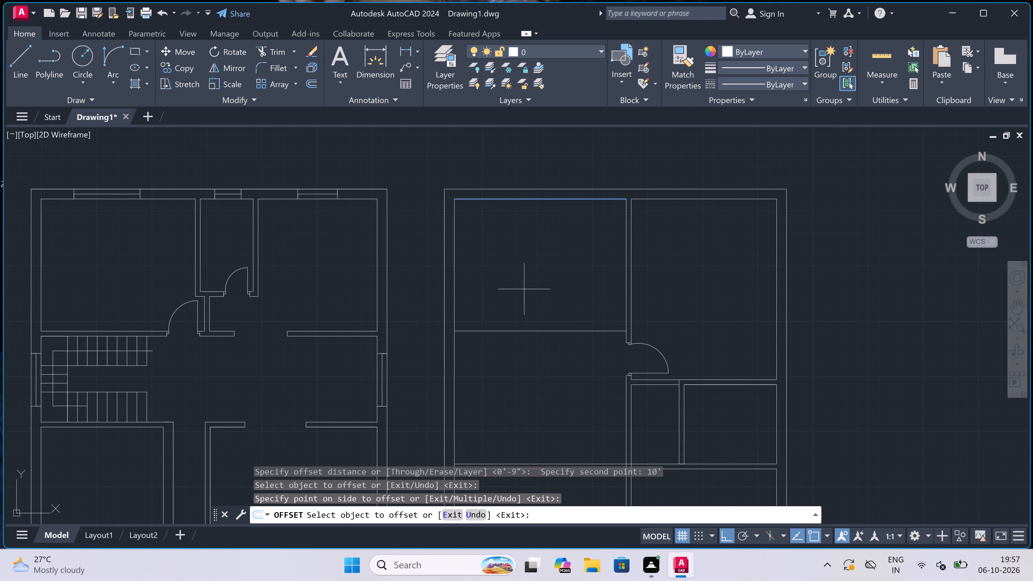
{"action": "key", "text": "Escape"}
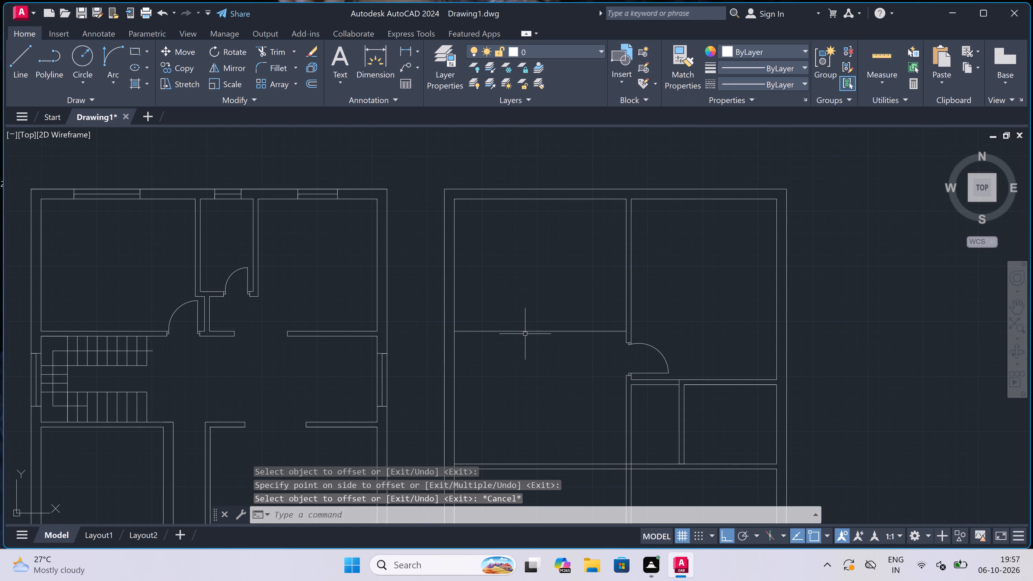
Offset the north-west room's new east-west partition line 4.5" to the south.
{"action": "scroll", "coordinate": [515, 362], "scroll_direction": "up", "scroll_amount": 1}
{"action": "key", "text": "space"}
{"action": "left_click", "coordinate": [522, 317]}
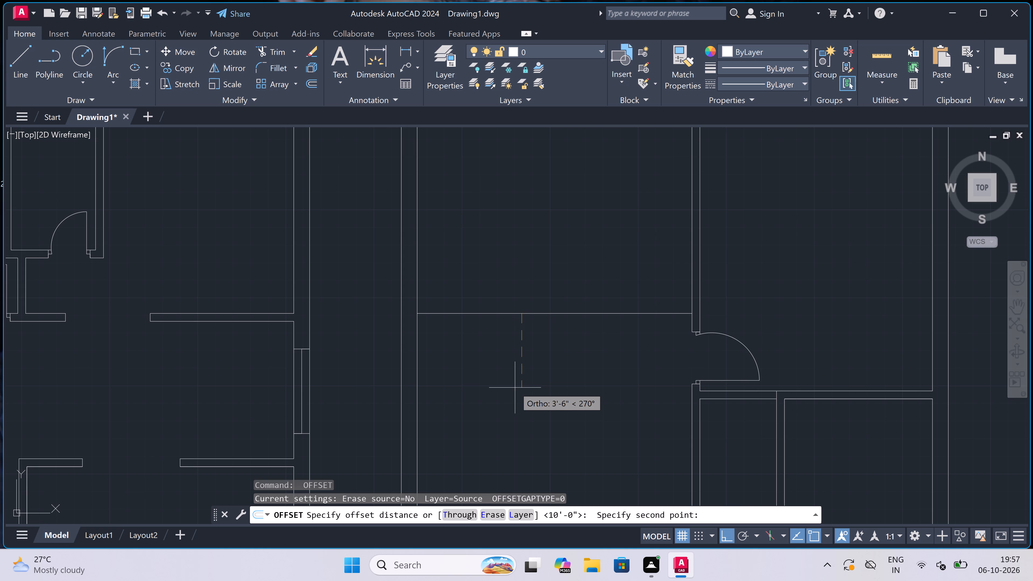
{"action": "type", "text": "4.5\""}
{"action": "key", "text": "space"}
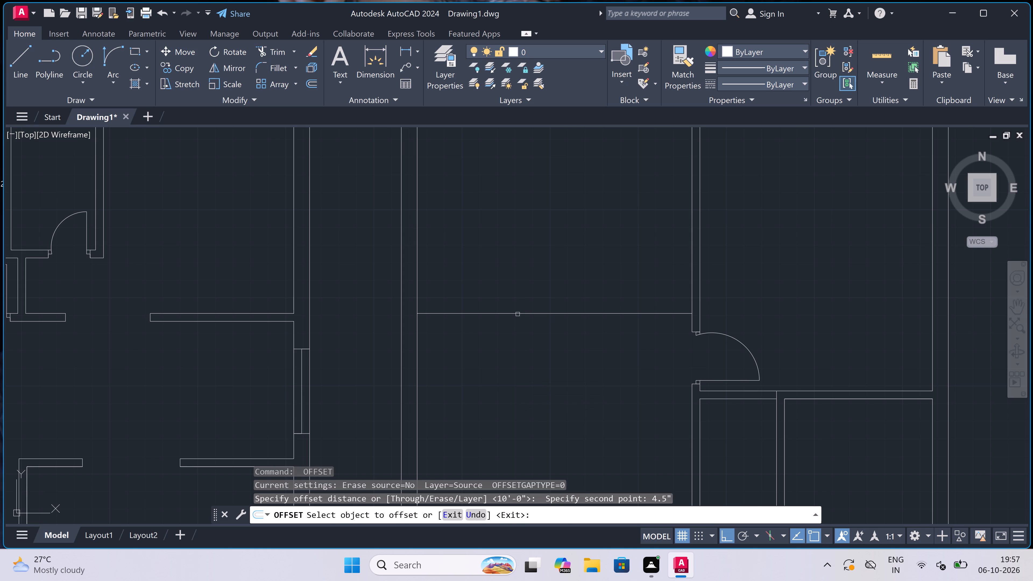
{"action": "left_click", "coordinate": [516, 314]}
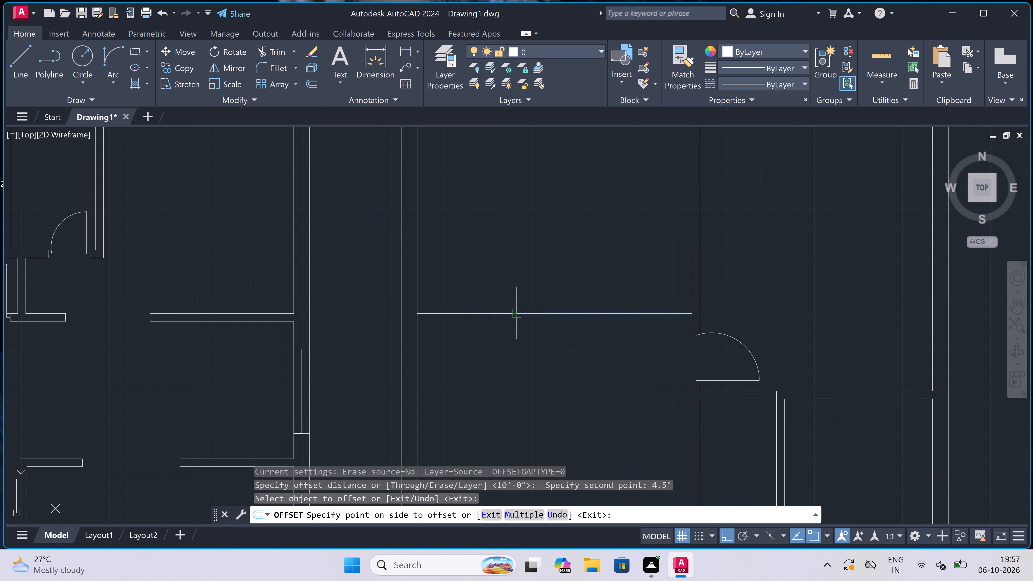
{"action": "left_click", "coordinate": [514, 345]}
{"action": "key", "text": "Escape"}
Draw a short north-south line across the new 4.5" partition, slightly east of its middle, to close its end.
{"action": "key", "text": "l"}
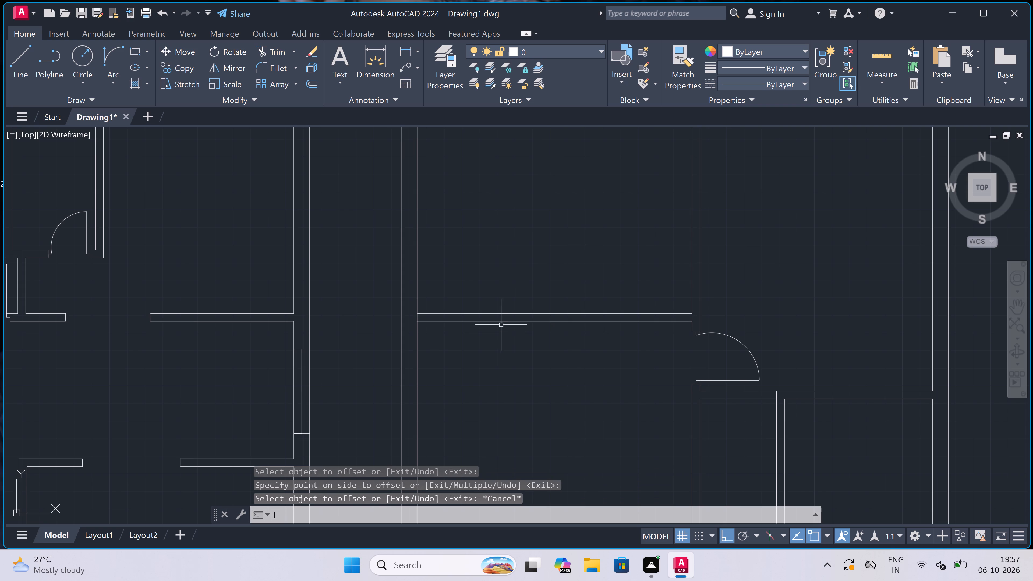
{"action": "key", "text": "space"}
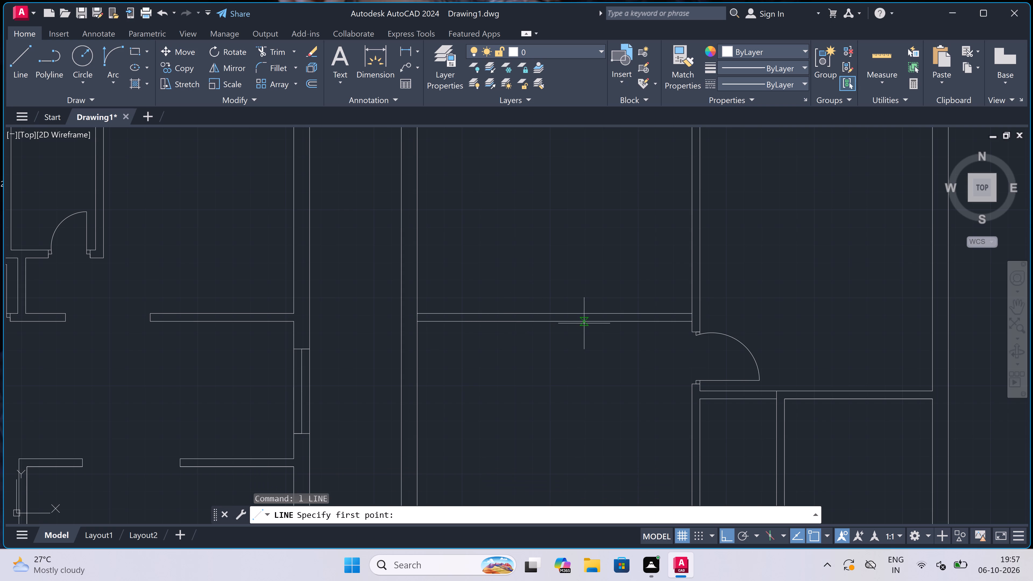
{"action": "left_click", "coordinate": [583, 322]}
{"action": "left_click", "coordinate": [582, 312]}
{"action": "key", "text": "Escape"}
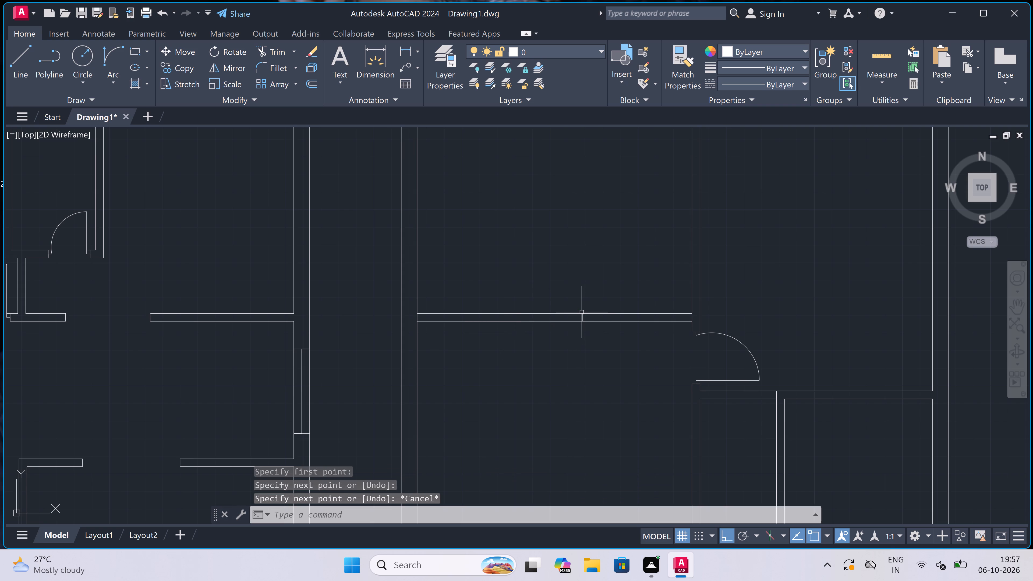
Trim away both partition lines between the short closing line and the central partition.
{"action": "key", "text": "t"}
{"action": "key", "text": "r"}
{"action": "key", "text": "space"}
{"action": "left_click", "coordinate": [620, 302]}
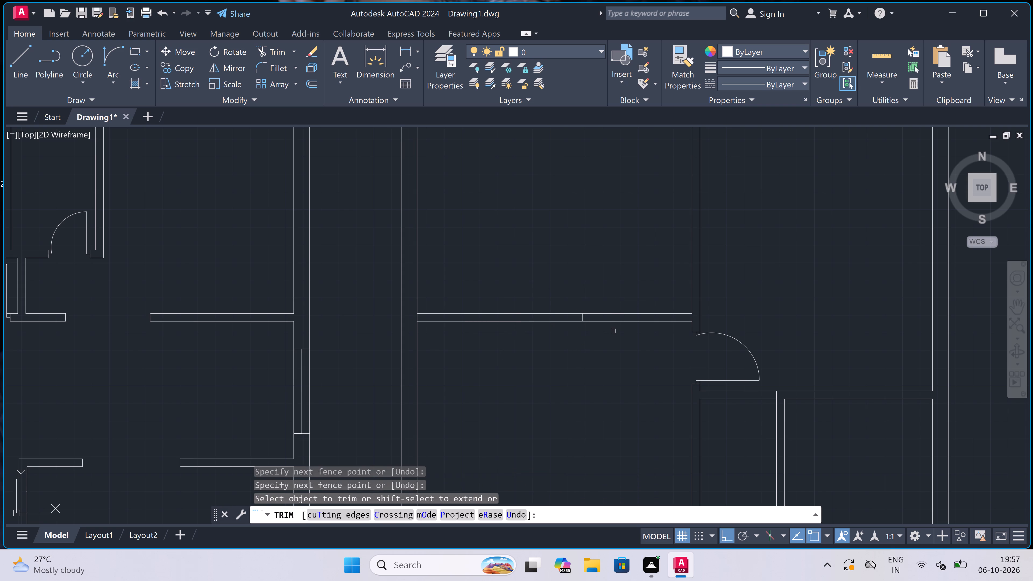
{"action": "double_click", "coordinate": [614, 348]}
{"action": "left_click", "coordinate": [621, 316]}
{"action": "left_click", "coordinate": [621, 290]}
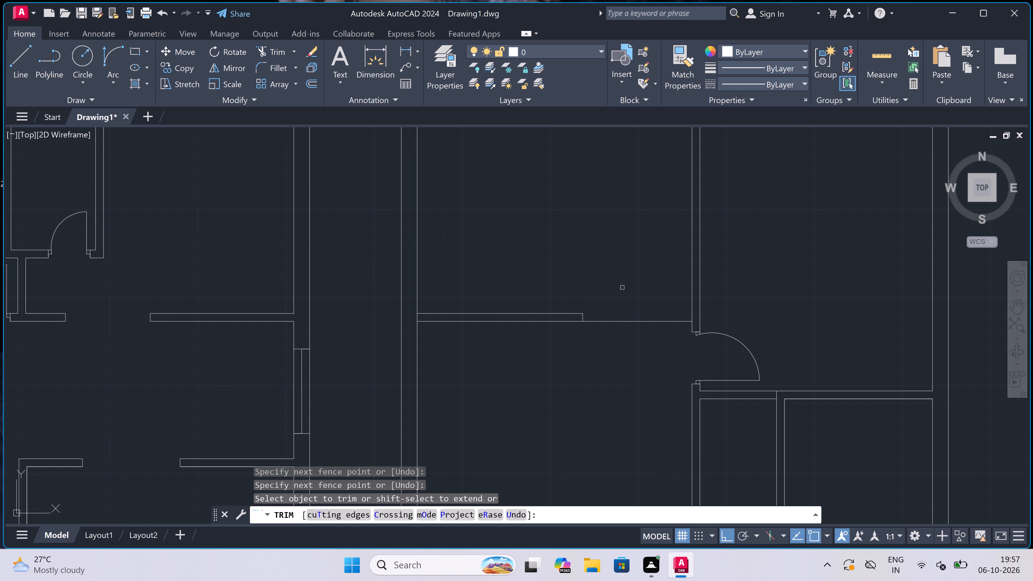
{"action": "triple_click", "coordinate": [623, 286]}
{"action": "left_click", "coordinate": [607, 375]}
Trim the west wall's inner line between the two lines of the new east-west partition.
{"action": "scroll", "coordinate": [392, 313], "scroll_direction": "up", "scroll_amount": 5}
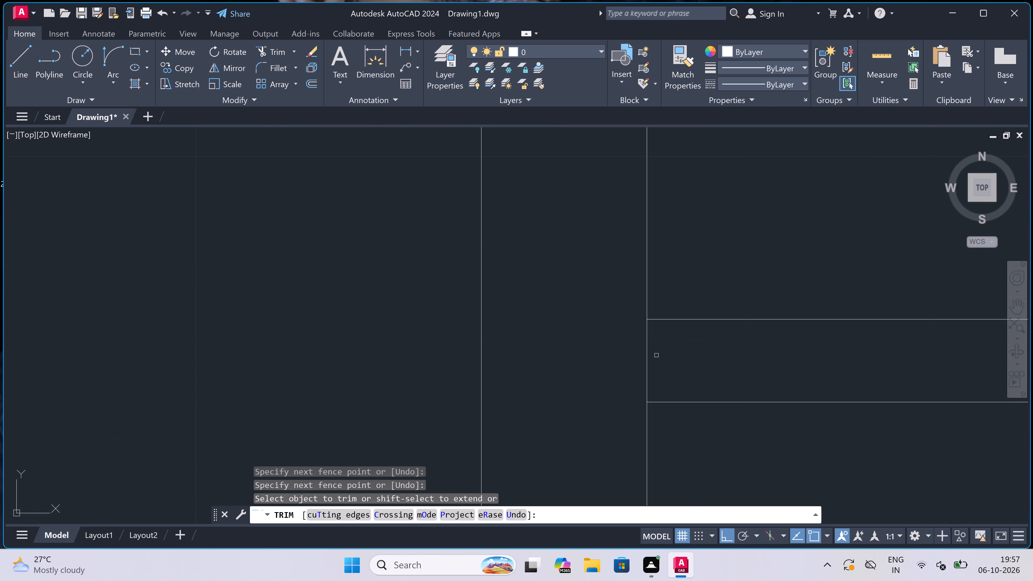
{"action": "left_click", "coordinate": [656, 355]}
{"action": "left_click", "coordinate": [629, 350]}
{"action": "scroll", "coordinate": [575, 341], "scroll_direction": "down", "scroll_amount": 7}
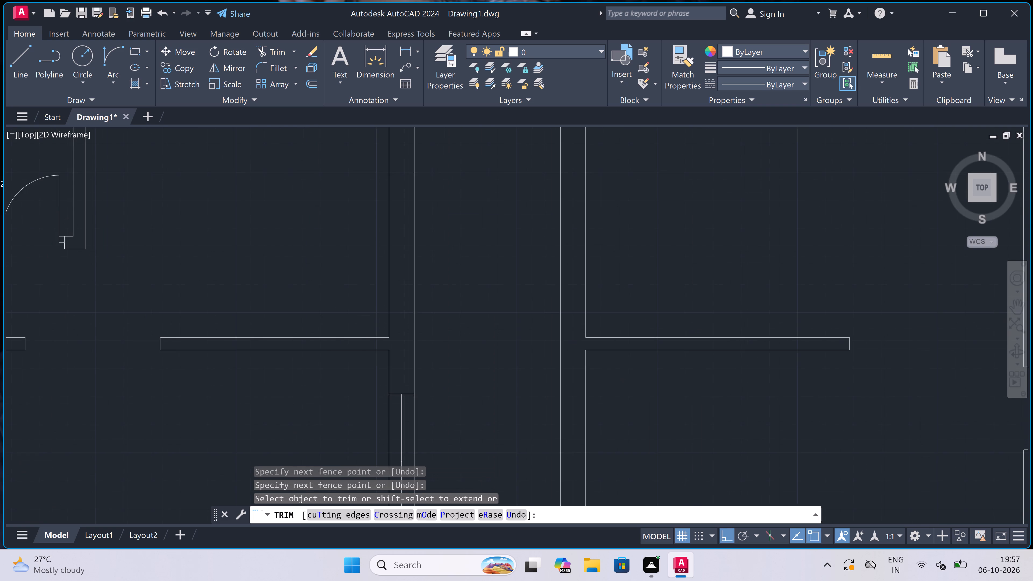
{"action": "scroll", "coordinate": [714, 311], "scroll_direction": "up", "scroll_amount": 2}
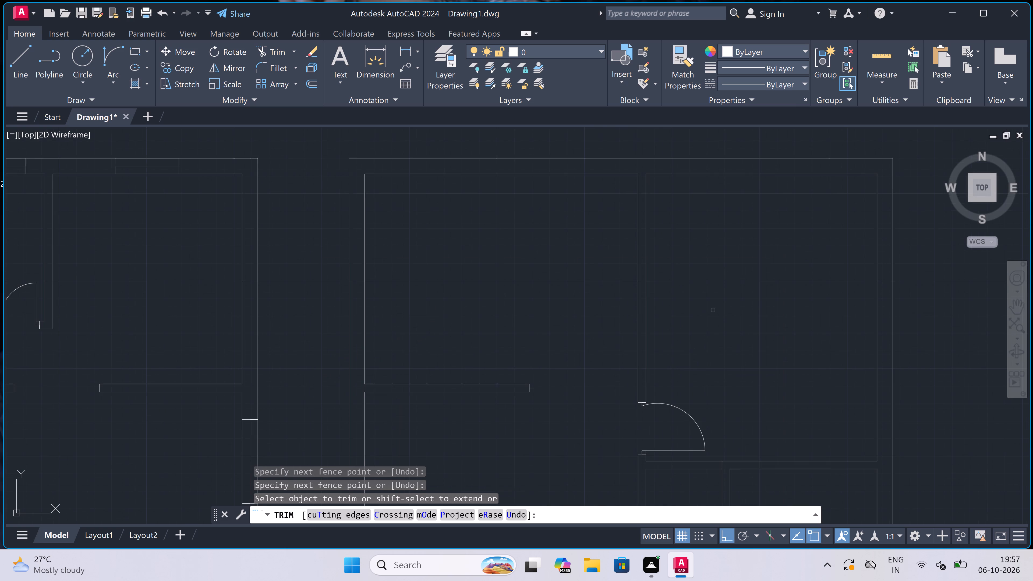
{"action": "key", "text": "Escape"}
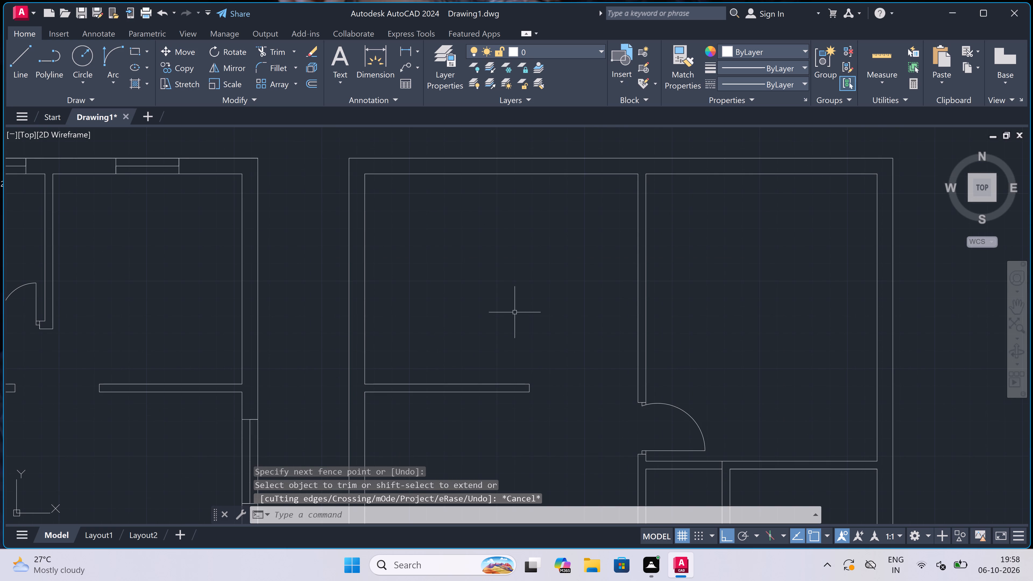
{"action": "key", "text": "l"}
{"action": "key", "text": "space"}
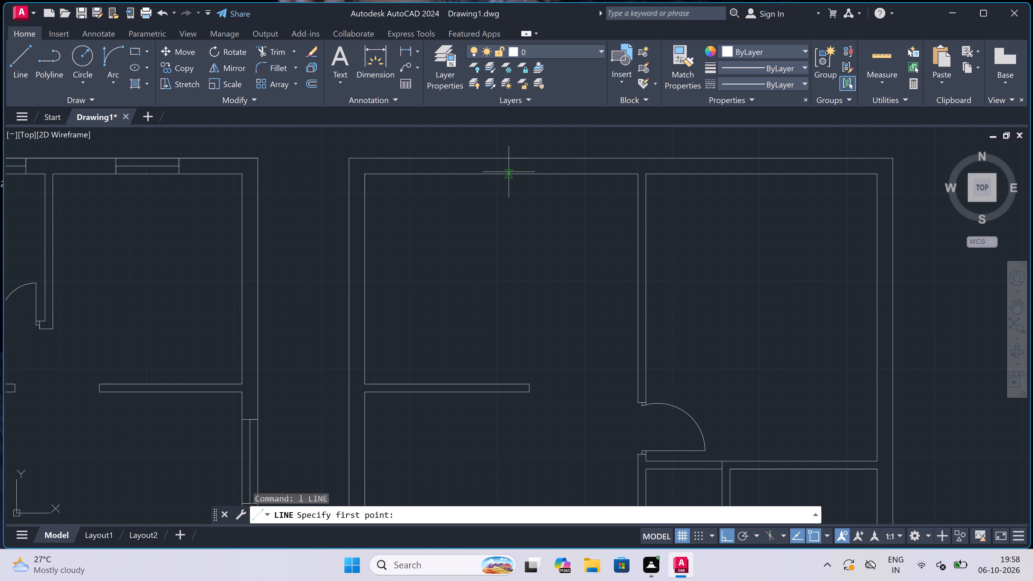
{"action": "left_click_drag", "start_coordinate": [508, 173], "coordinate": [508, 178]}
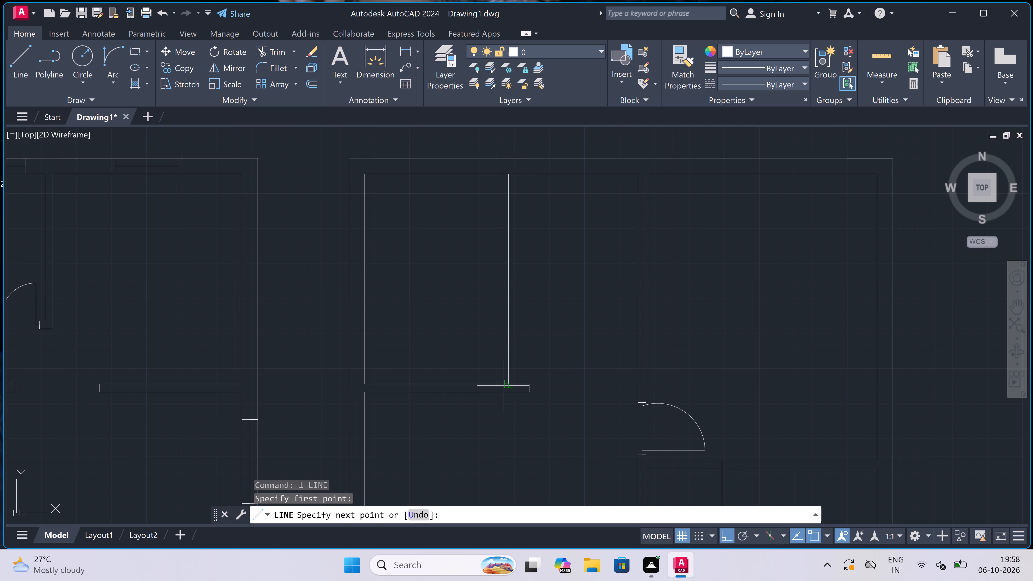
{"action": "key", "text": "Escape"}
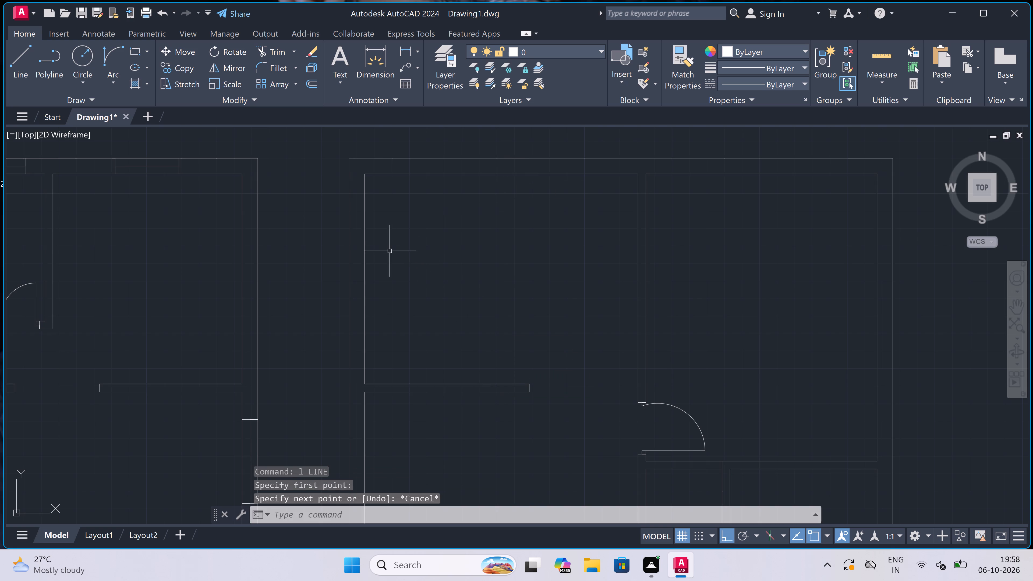
Draw a line from the north-west room's north-west inner corner 3' east, then south in three 3' segments and on to the partition.
{"action": "key", "text": "space"}
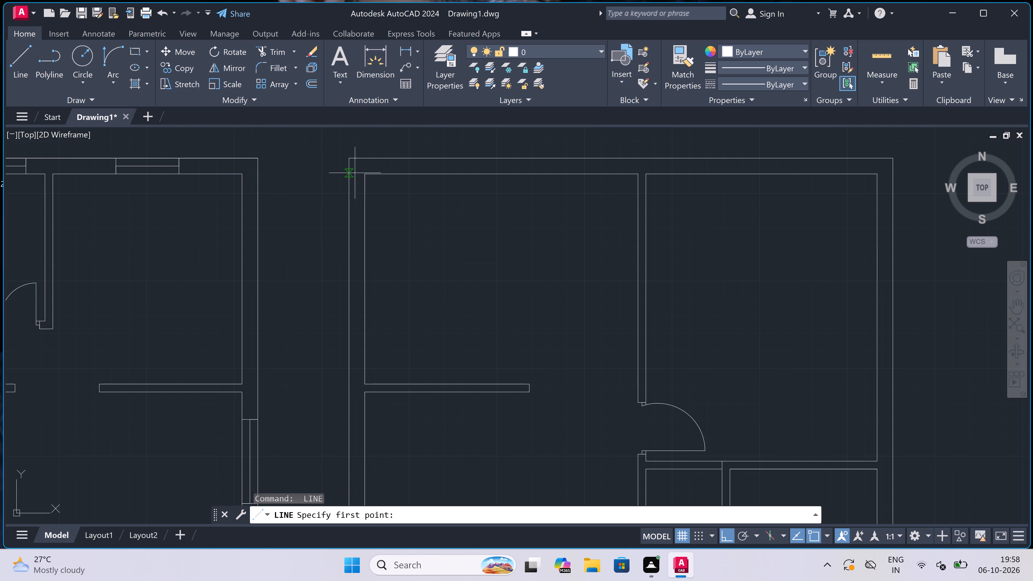
{"action": "left_click", "coordinate": [362, 173]}
{"action": "type", "text": "3'"}
{"action": "key", "text": "space"}
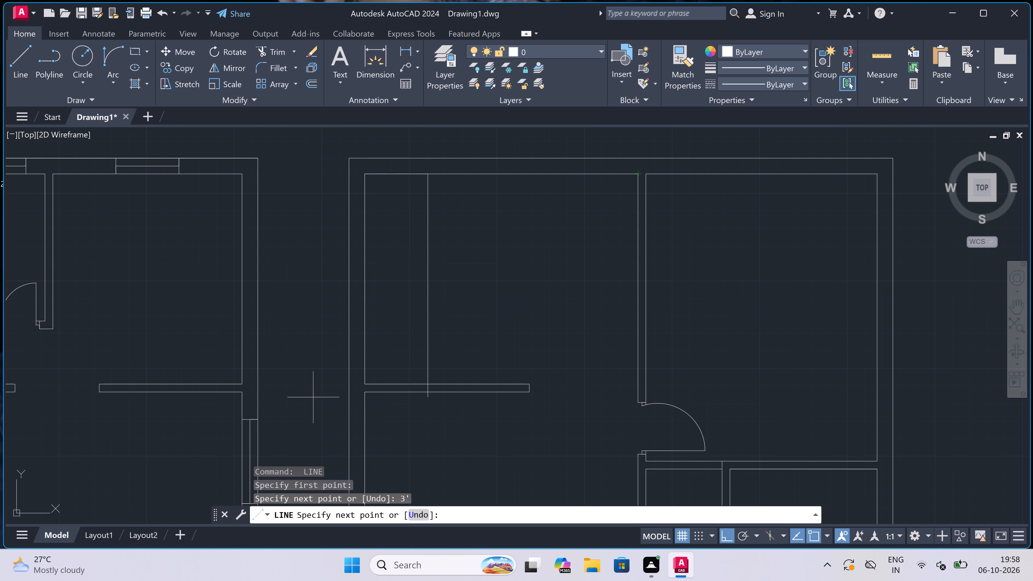
{"action": "type", "text": "3'"}
{"action": "key", "text": "space"}
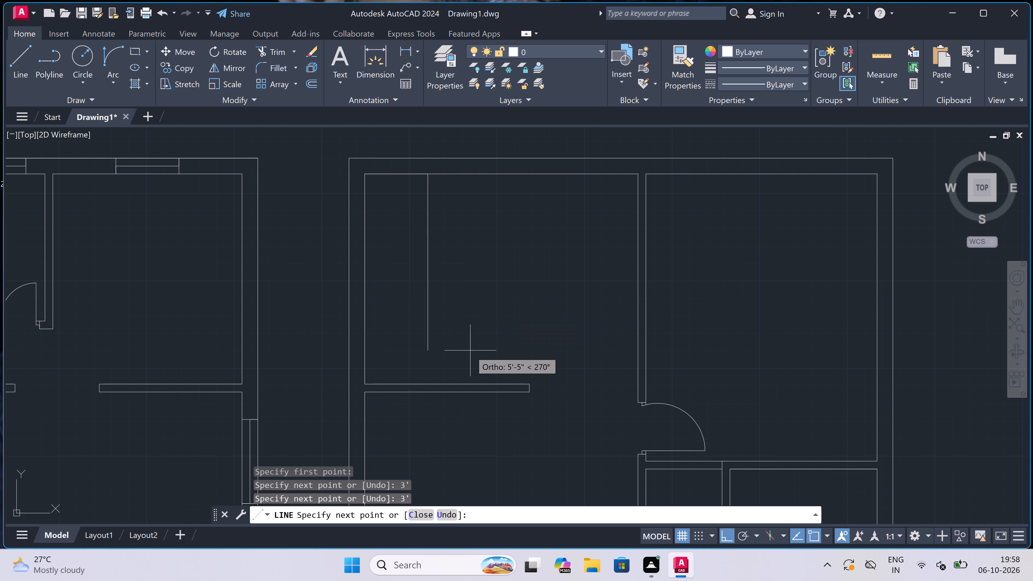
{"action": "type", "text": "3'"}
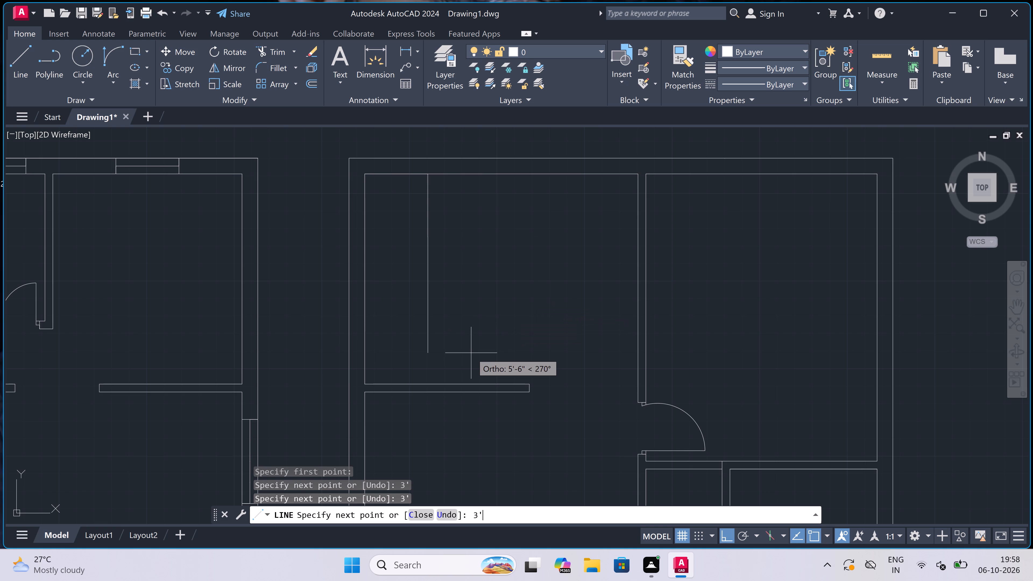
{"action": "key", "text": "space"}
{"action": "type", "text": "3'"}
{"action": "key", "text": "space"}
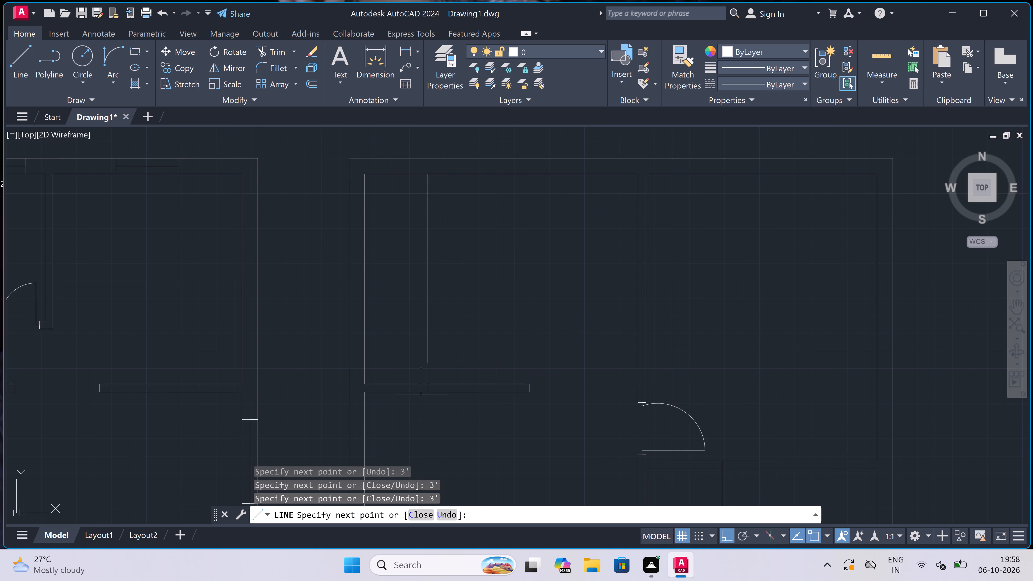
{"action": "scroll", "coordinate": [424, 384], "scroll_direction": "up", "scroll_amount": 3}
{"action": "left_click", "coordinate": [437, 384]}
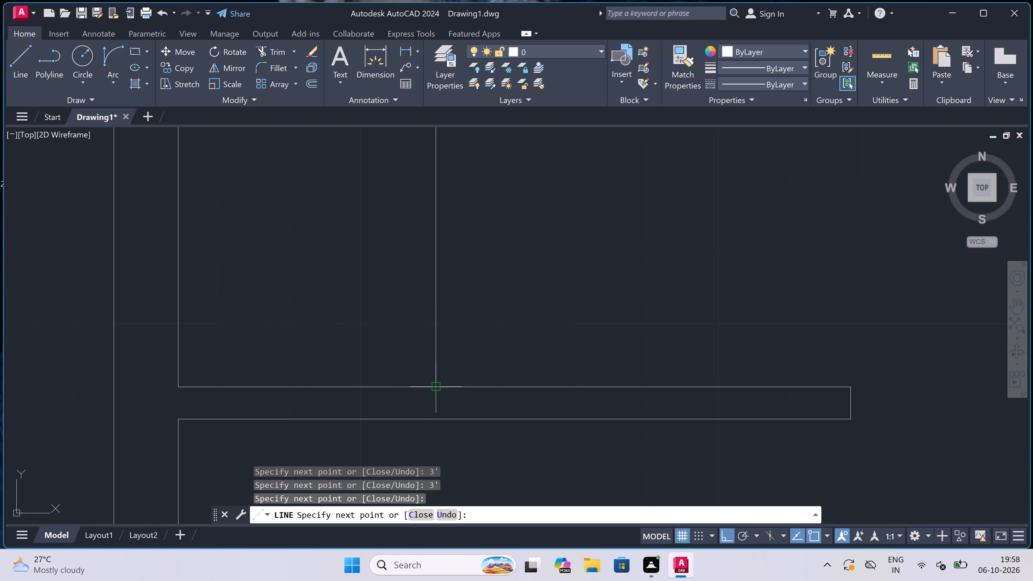
{"action": "key", "text": "Escape"}
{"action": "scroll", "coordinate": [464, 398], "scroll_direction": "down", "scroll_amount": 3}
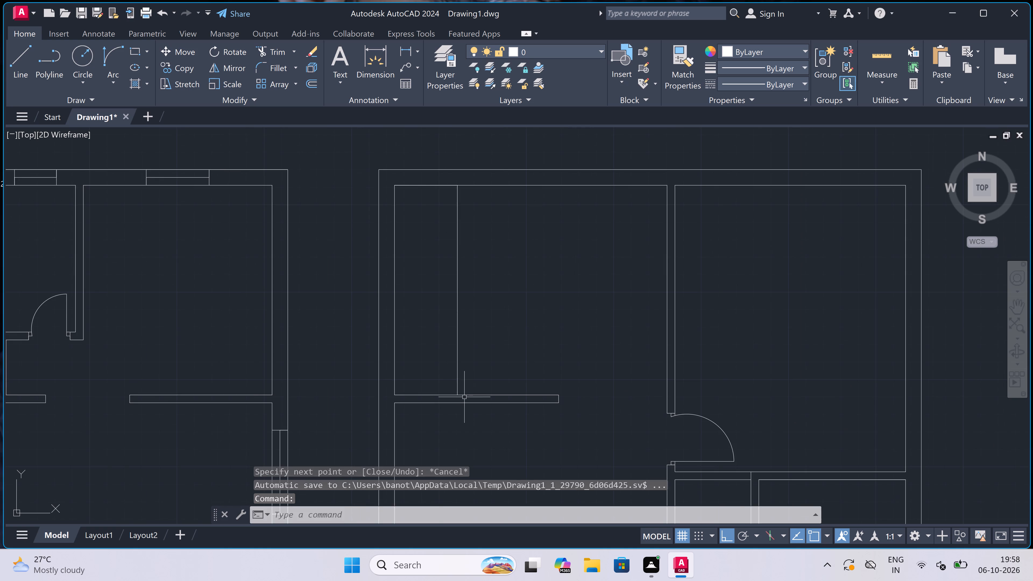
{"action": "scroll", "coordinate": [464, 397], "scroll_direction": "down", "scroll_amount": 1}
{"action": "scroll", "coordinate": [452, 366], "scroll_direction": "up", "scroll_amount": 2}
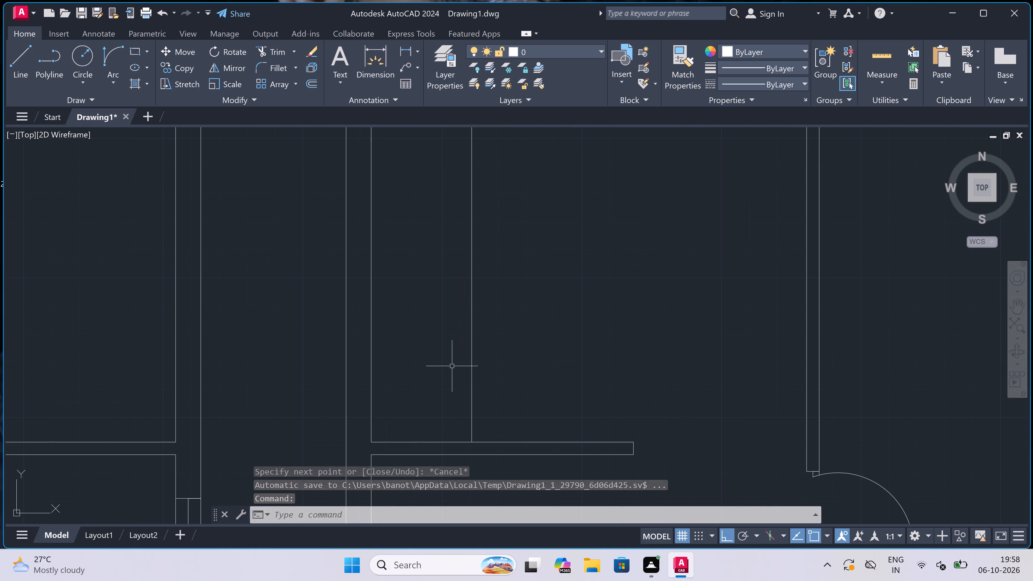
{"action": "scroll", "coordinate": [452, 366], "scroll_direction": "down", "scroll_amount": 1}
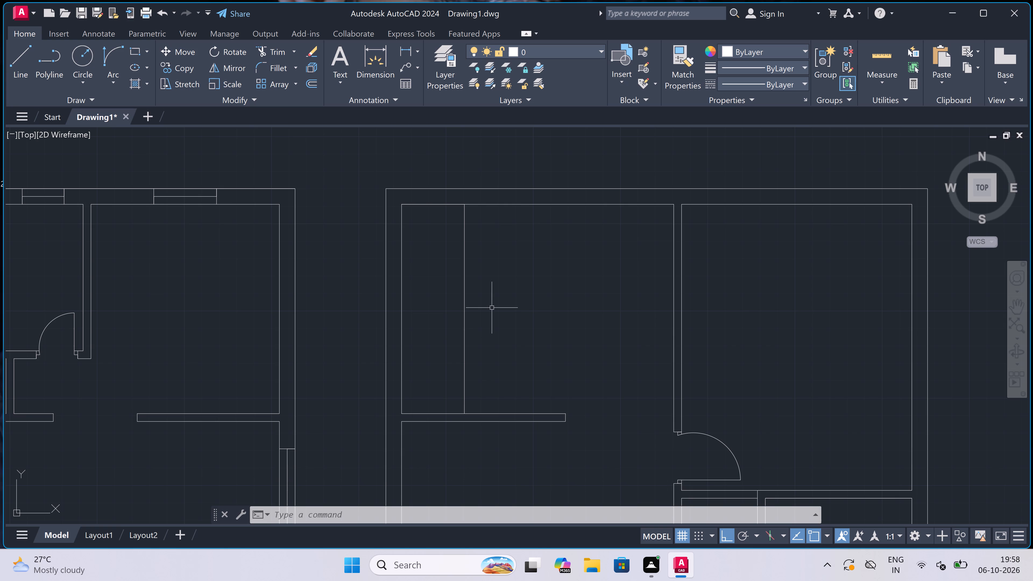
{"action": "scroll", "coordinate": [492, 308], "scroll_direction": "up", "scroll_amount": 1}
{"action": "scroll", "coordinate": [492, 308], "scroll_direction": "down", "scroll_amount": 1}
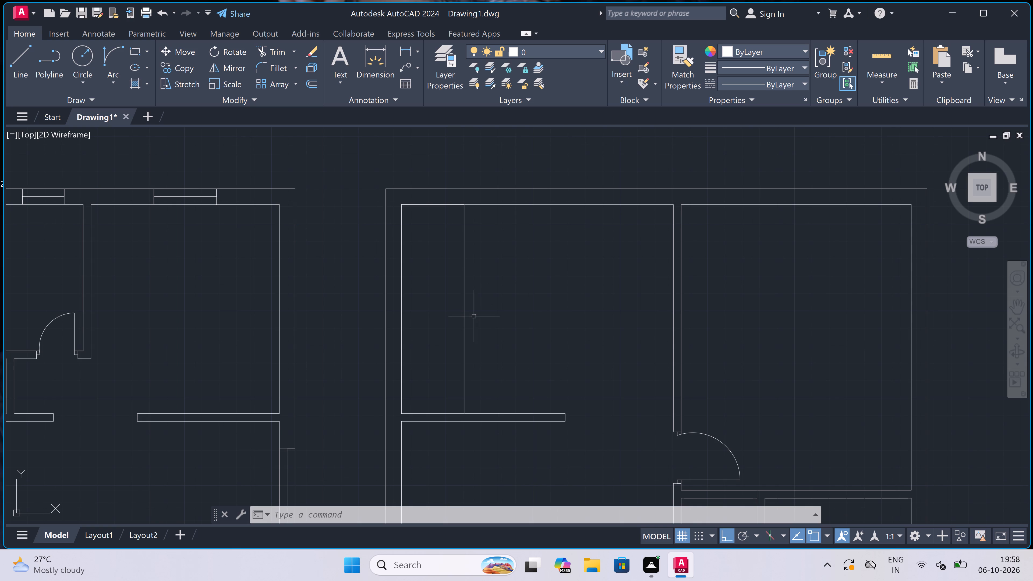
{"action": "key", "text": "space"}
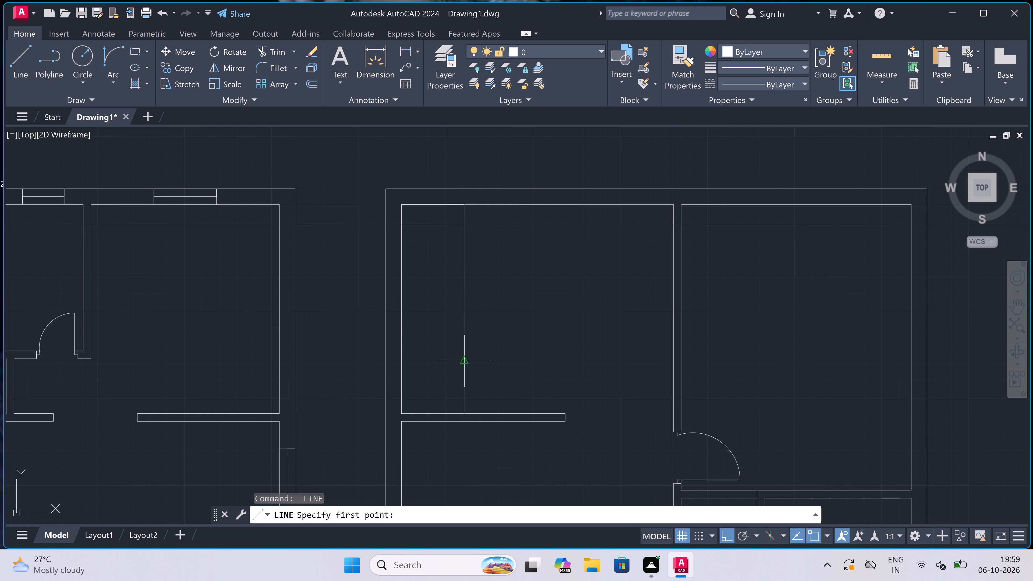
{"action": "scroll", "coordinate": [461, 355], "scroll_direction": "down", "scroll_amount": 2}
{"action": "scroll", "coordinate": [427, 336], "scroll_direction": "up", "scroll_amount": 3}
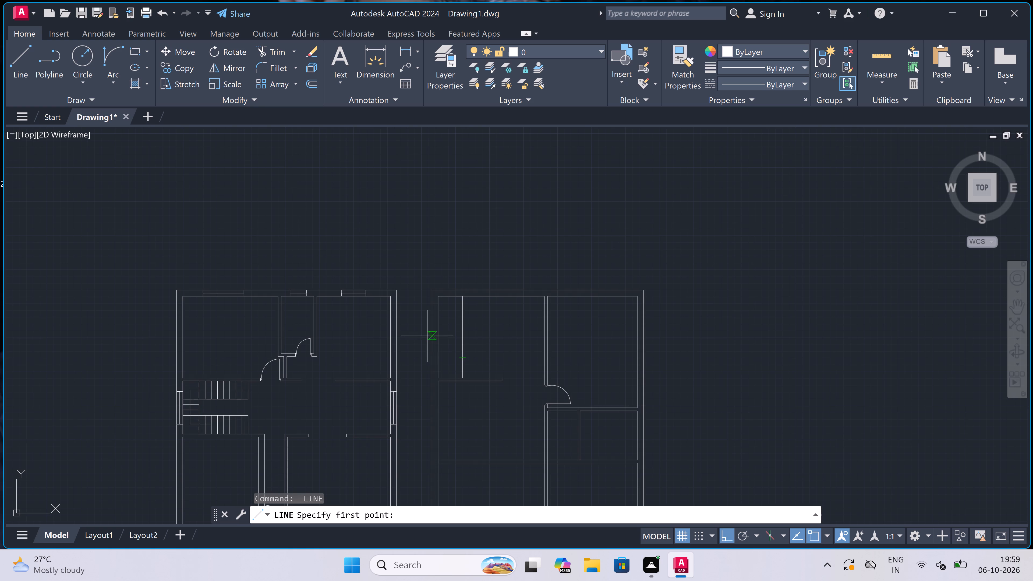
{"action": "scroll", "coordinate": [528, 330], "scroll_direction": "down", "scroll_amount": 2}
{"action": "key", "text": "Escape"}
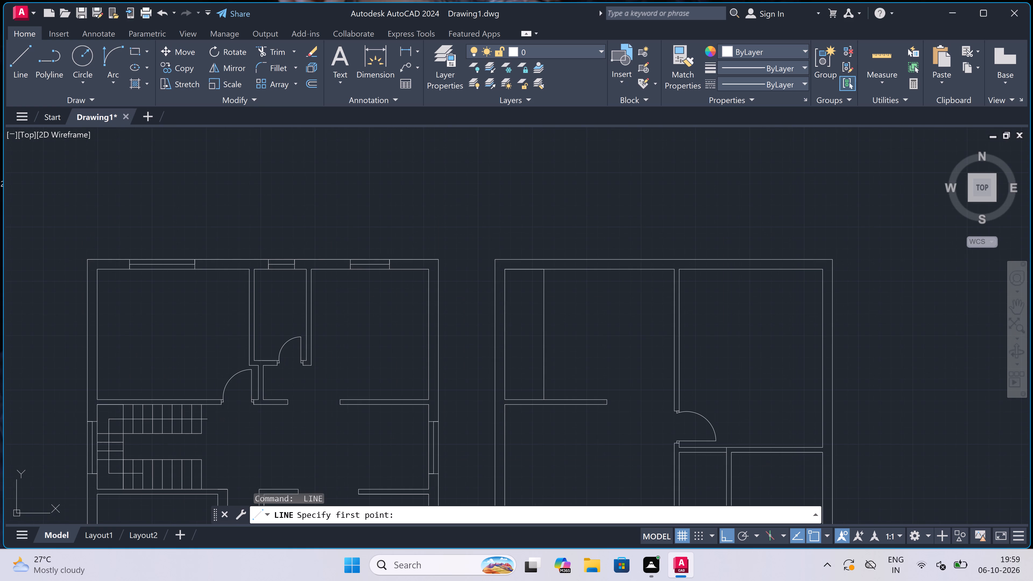
Draw a short line east into the north-west room from the end of the north-south line's first 3' segment.
{"action": "key", "text": "space"}
{"action": "left_click", "coordinate": [543, 310]}
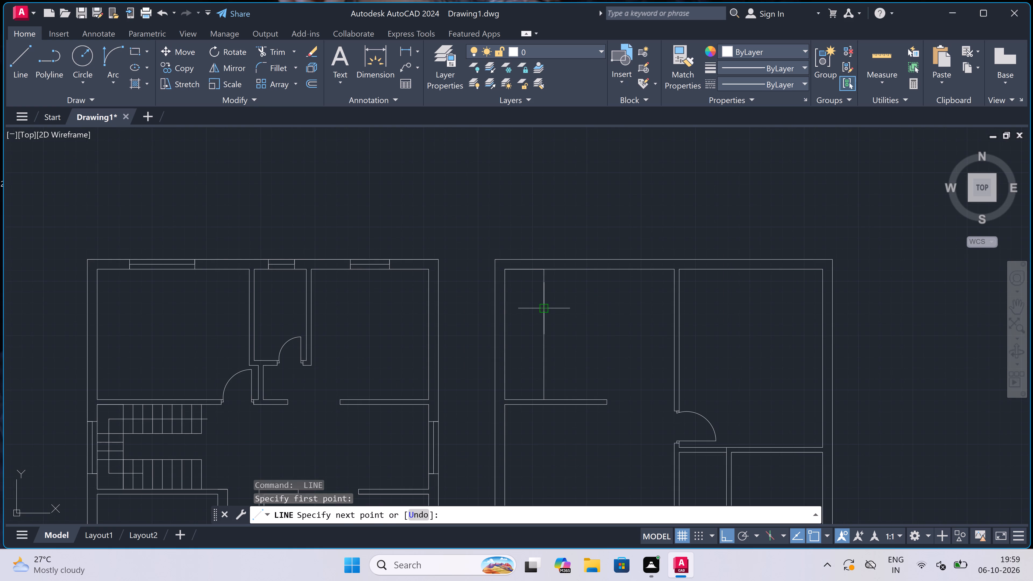
{"action": "double_click", "coordinate": [602, 304]}
{"action": "key", "text": "Escape"}
Draw a second short line east from the north-south line, parallel to and south of the first short line.
{"action": "key", "text": "space"}
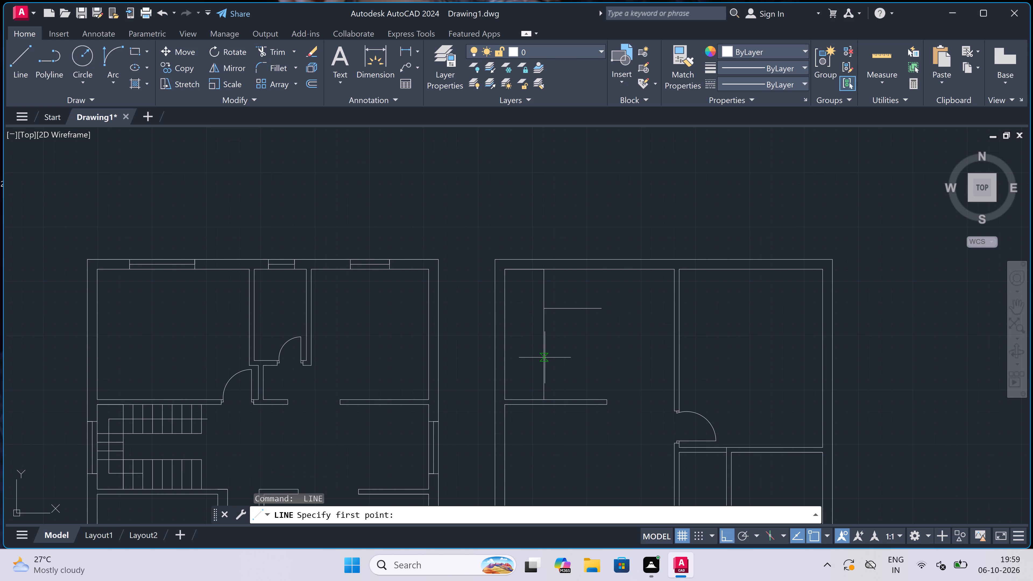
{"action": "scroll", "coordinate": [545, 357], "scroll_direction": "up", "scroll_amount": 1}
{"action": "left_click", "coordinate": [545, 357]}
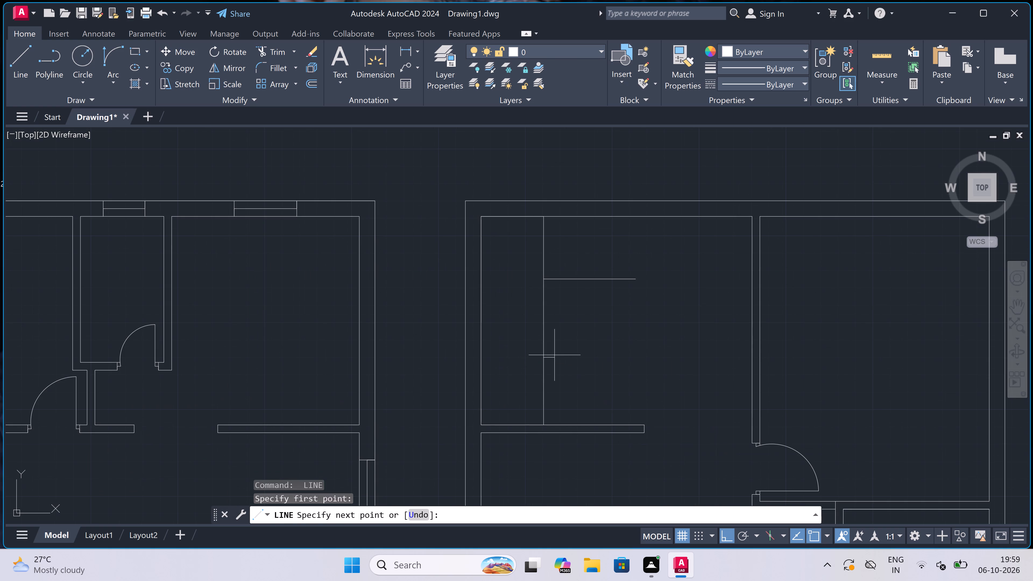
{"action": "left_click", "coordinate": [641, 356]}
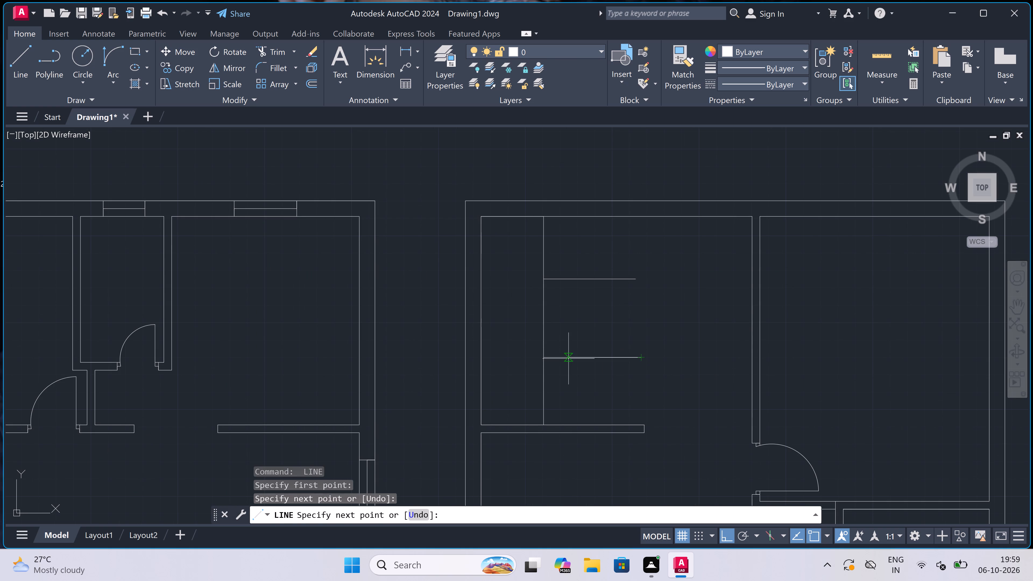
{"action": "key", "text": "Escape"}
Extend both short east-west lines west to the inner face of the west wall.
{"action": "key", "text": "e"}
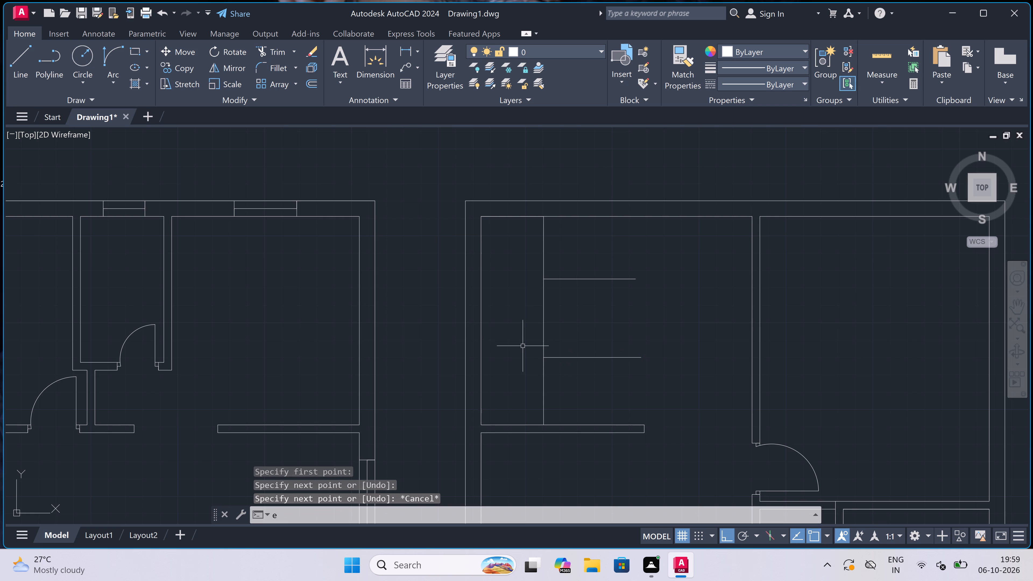
{"action": "key", "text": "x"}
{"action": "key", "text": "space"}
{"action": "left_click", "coordinate": [556, 262]}
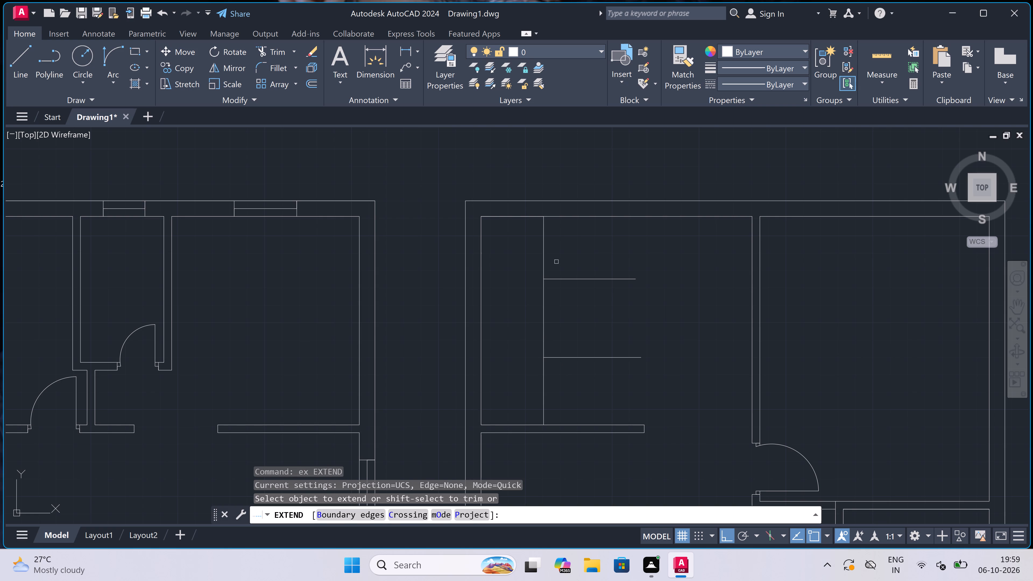
{"action": "left_click", "coordinate": [557, 391]}
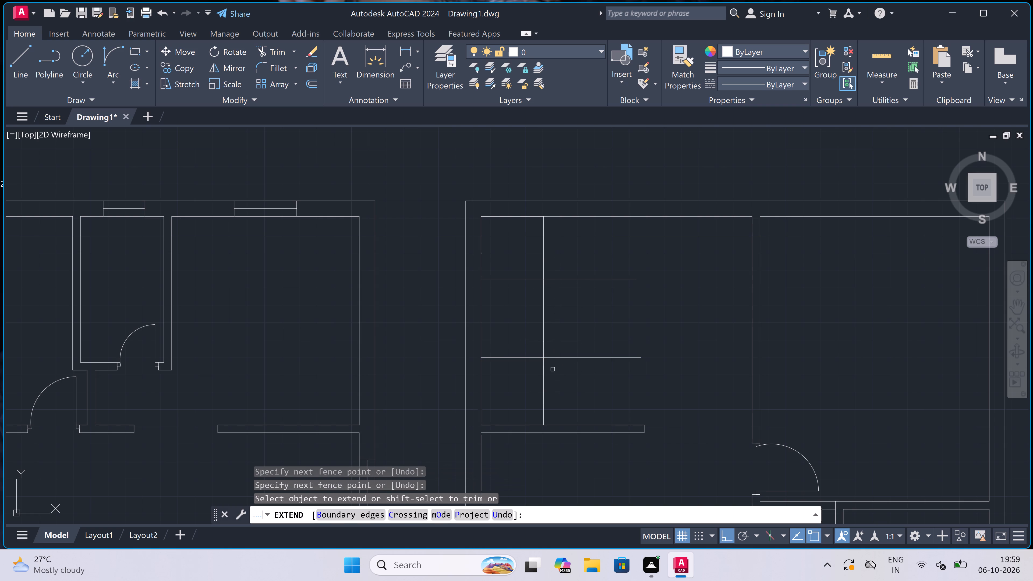
{"action": "key", "text": "Escape"}
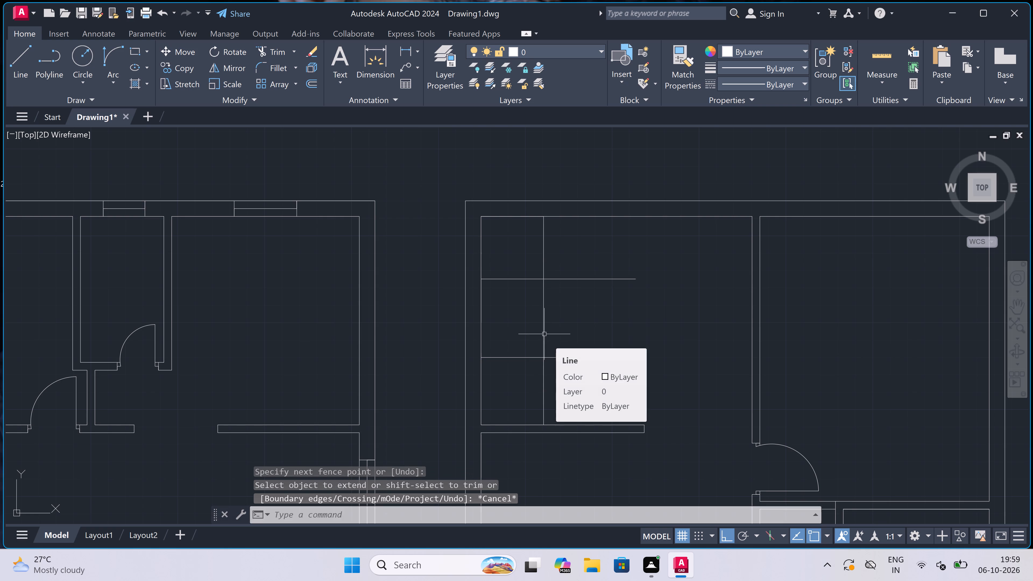
Draw a north-south line from the partition up to the north wall, crossing both short lines near their east ends.
{"action": "scroll", "coordinate": [544, 334], "scroll_direction": "down", "scroll_amount": 1}
{"action": "scroll", "coordinate": [589, 344], "scroll_direction": "up", "scroll_amount": 1}
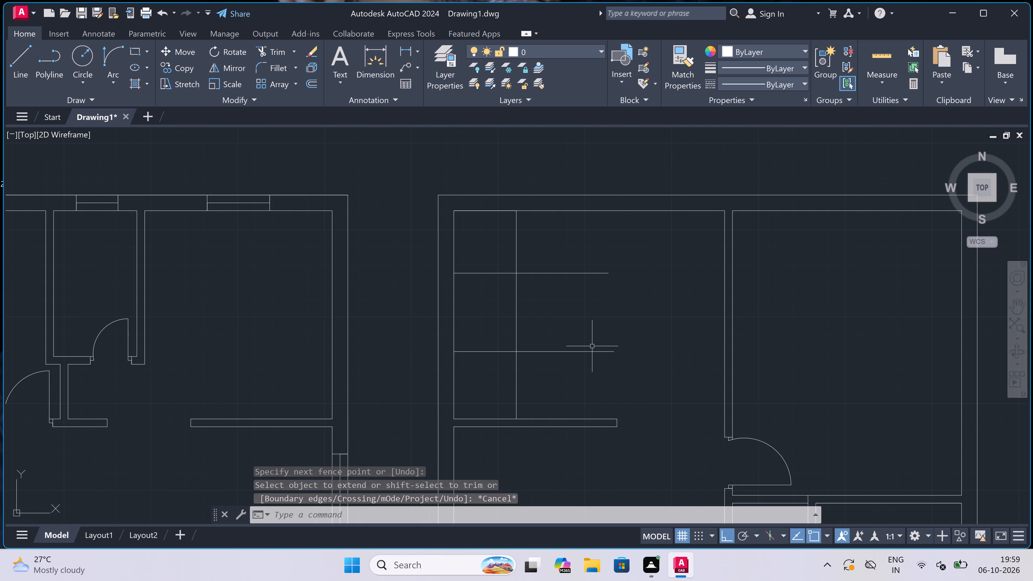
{"action": "key", "text": "l"}
{"action": "key", "text": "space"}
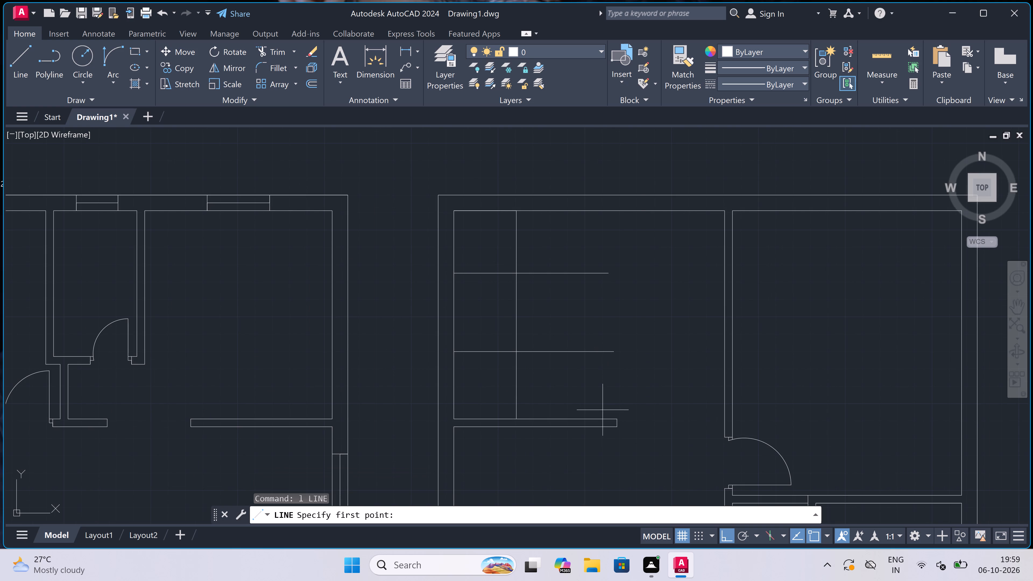
{"action": "left_click", "coordinate": [601, 418]}
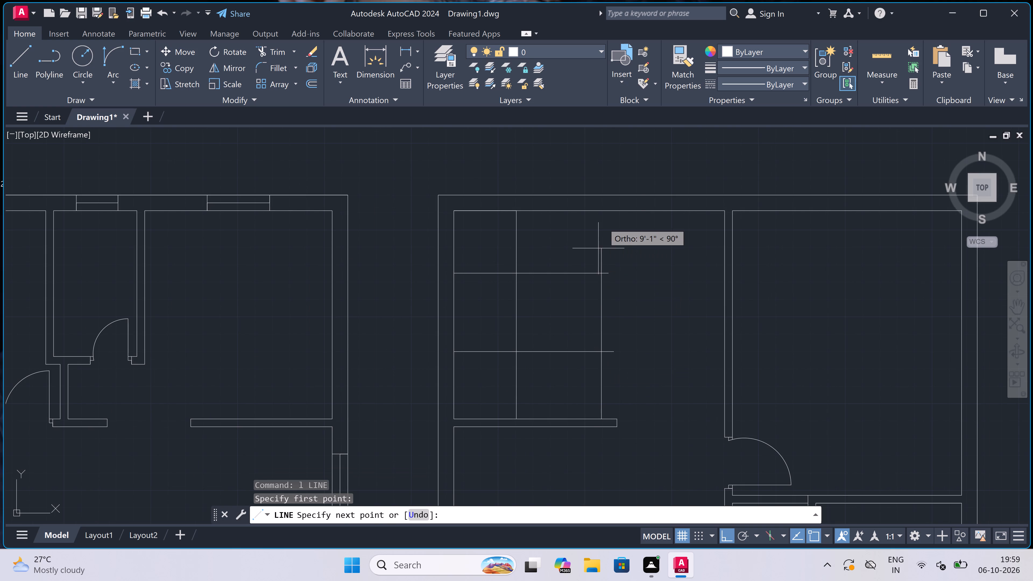
{"action": "left_click", "coordinate": [600, 214]}
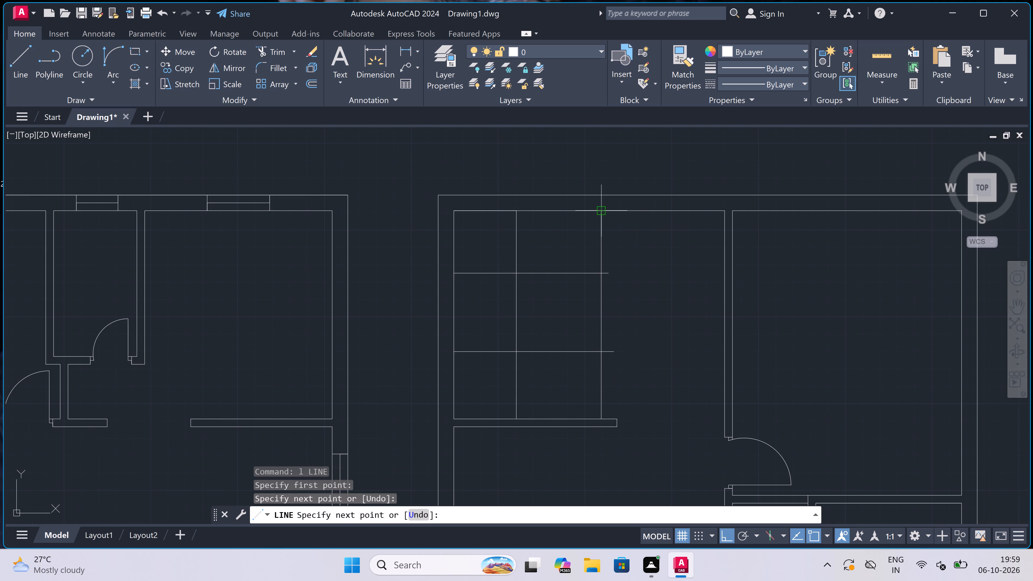
{"action": "key", "text": "Escape"}
Trim the ends of both east-west lines that overhang east of the new north-south line.
{"action": "key", "text": "t"}
{"action": "key", "text": "r"}
{"action": "key", "text": "space"}
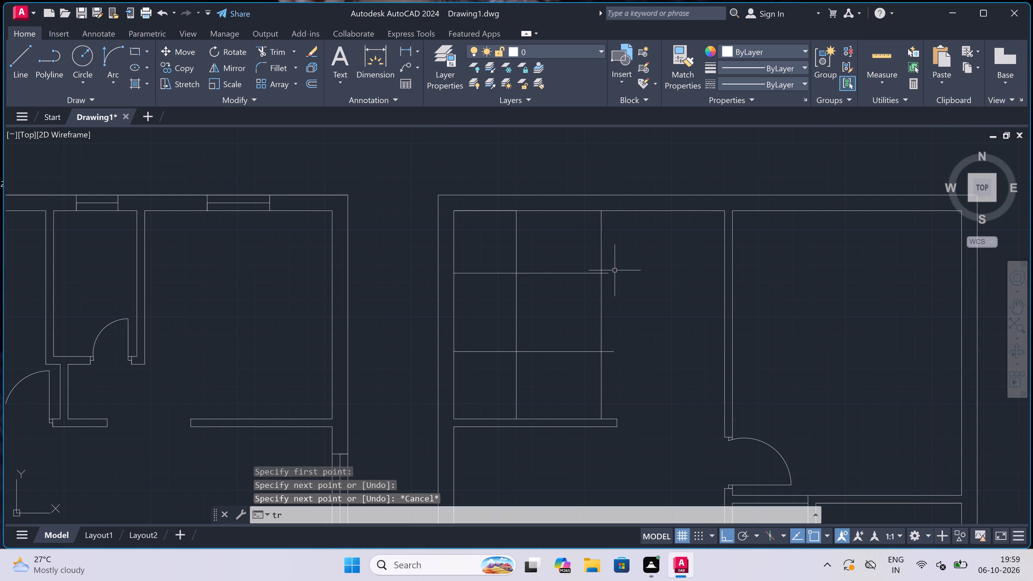
{"action": "scroll", "coordinate": [609, 327], "scroll_direction": "up", "scroll_amount": 1}
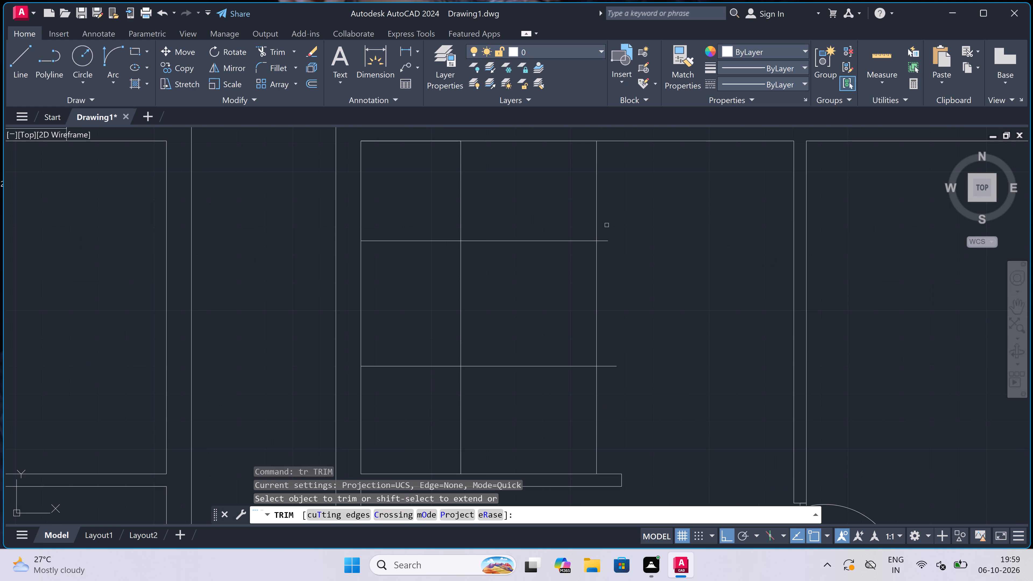
{"action": "left_click", "coordinate": [607, 225]}
{"action": "double_click", "coordinate": [611, 418]}
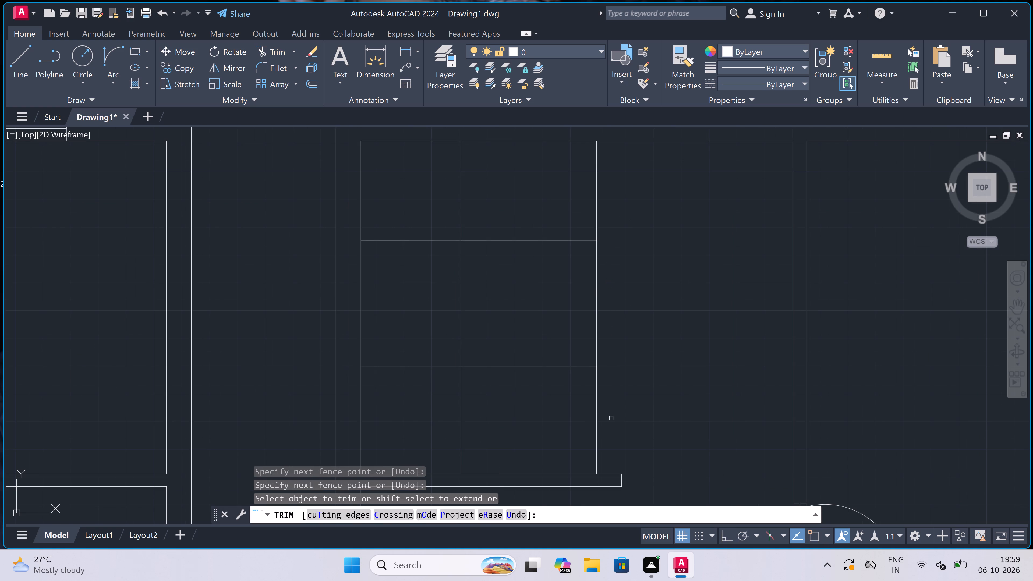
Trim away the new north-south line's middle part between the two east-west lines.
{"action": "left_click", "coordinate": [560, 327]}
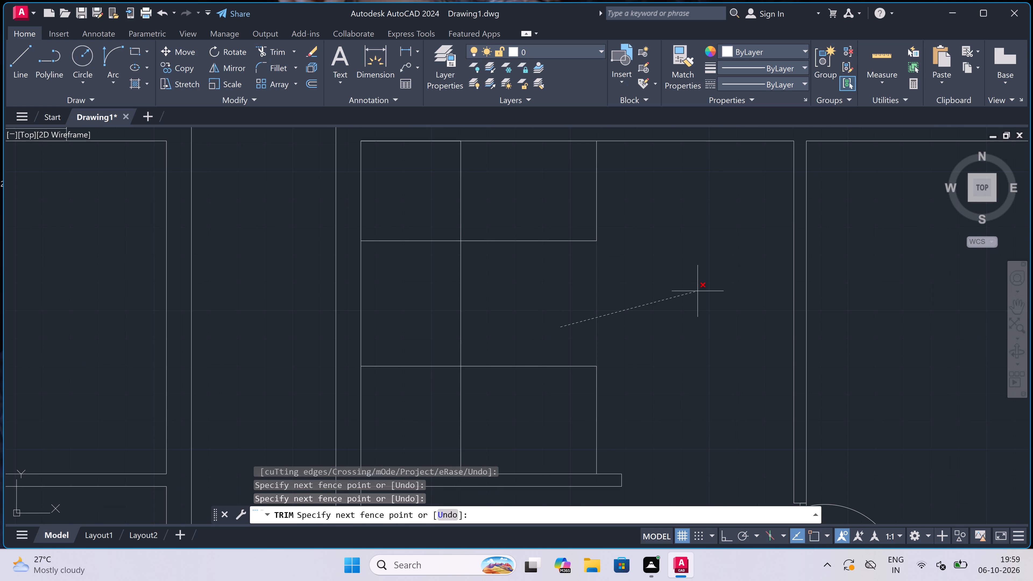
{"action": "left_click", "coordinate": [698, 291]}
{"action": "scroll", "coordinate": [526, 303], "scroll_direction": "down", "scroll_amount": 3}
{"action": "scroll", "coordinate": [520, 304], "scroll_direction": "up", "scroll_amount": 1}
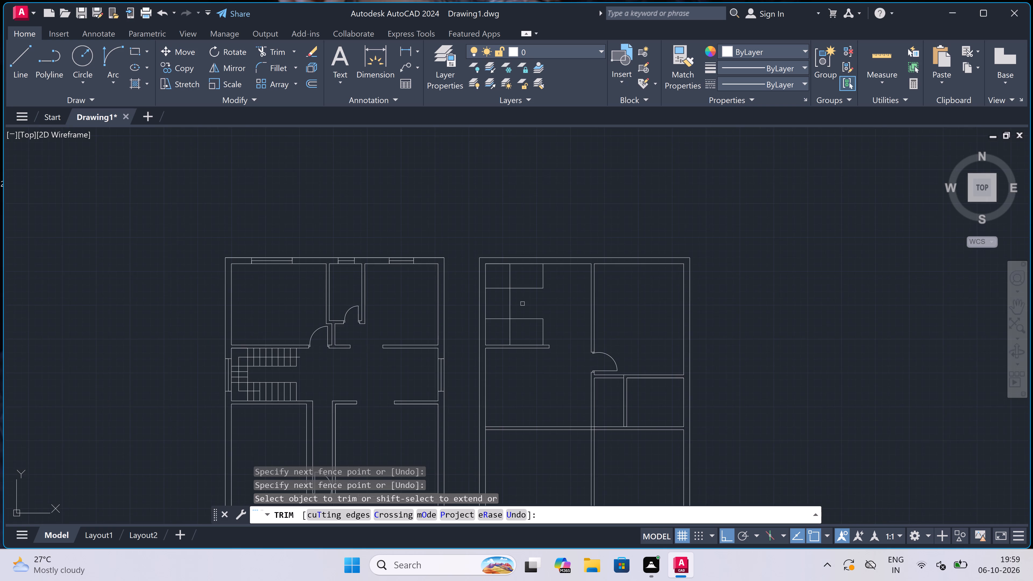
{"action": "scroll", "coordinate": [520, 304], "scroll_direction": "up", "scroll_amount": 2}
{"action": "key", "text": "Escape"}
Offset the third 3' segment of the original north-south line 9" to the east.
{"action": "key", "text": "o"}
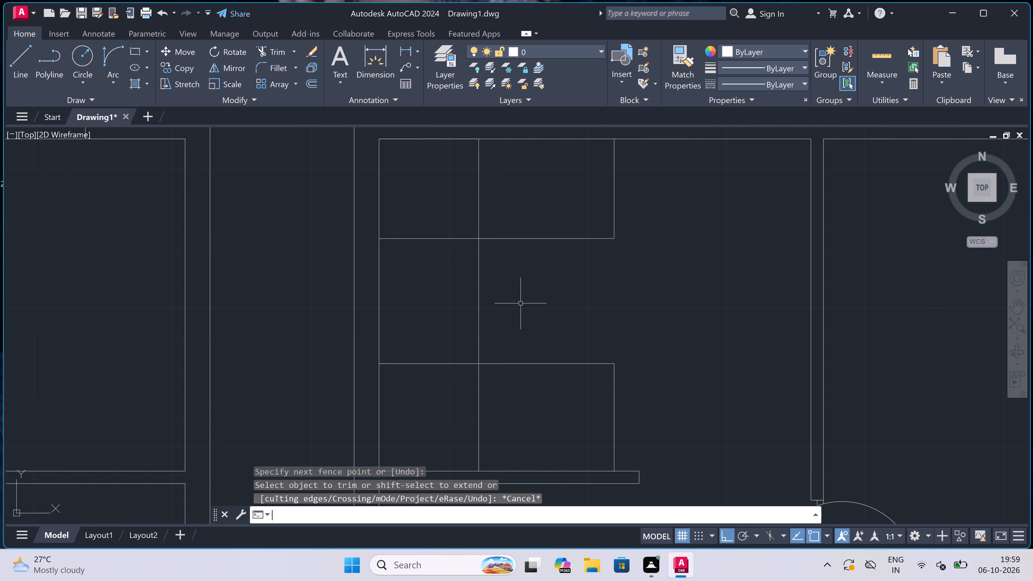
{"action": "key", "text": "space"}
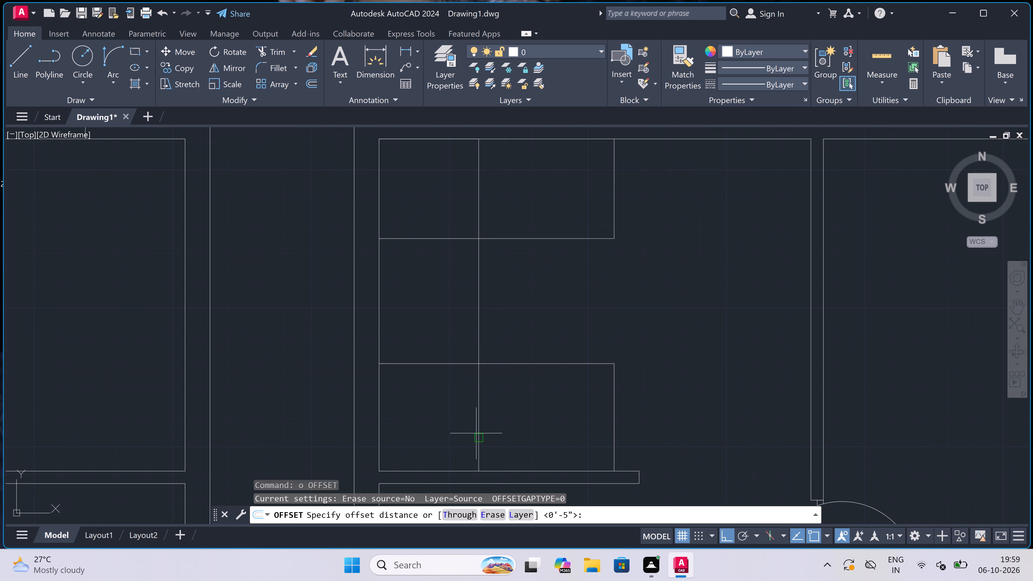
{"action": "left_click", "coordinate": [476, 433]}
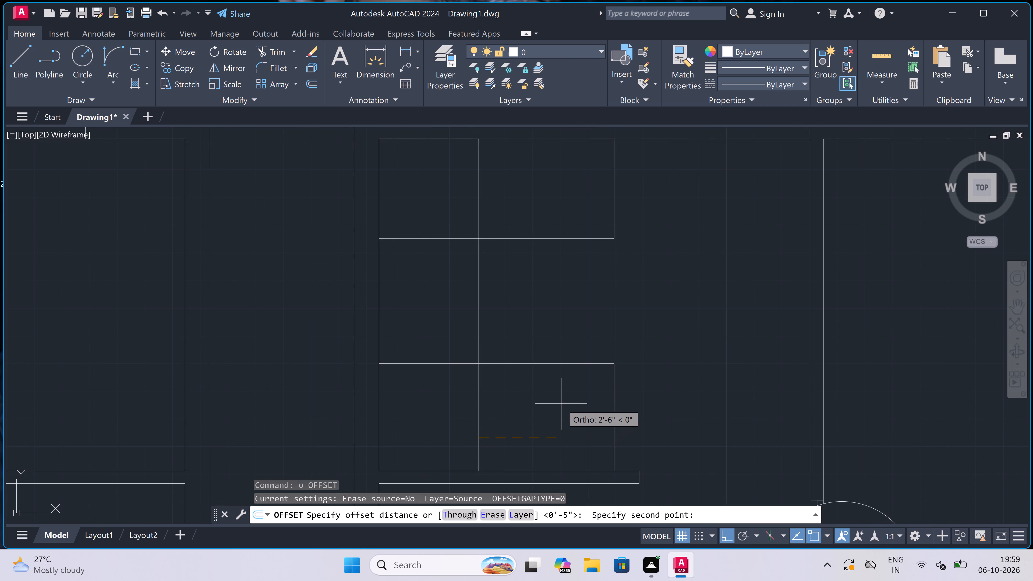
{"action": "key", "text": "9"}
{"action": "key", "text": "shift+quotedbl"}
{"action": "key", "text": "space"}
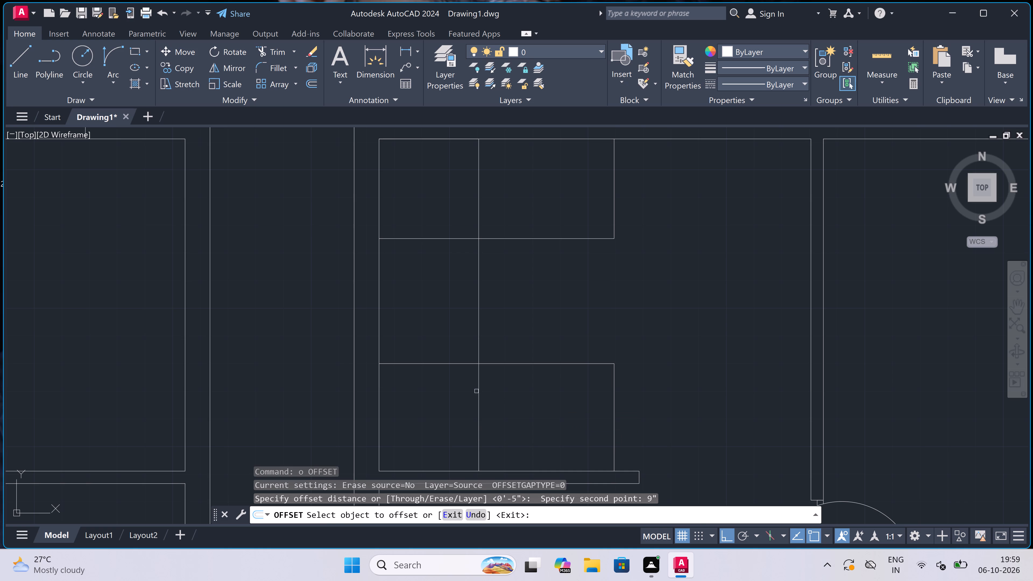
{"action": "left_click", "coordinate": [479, 390]}
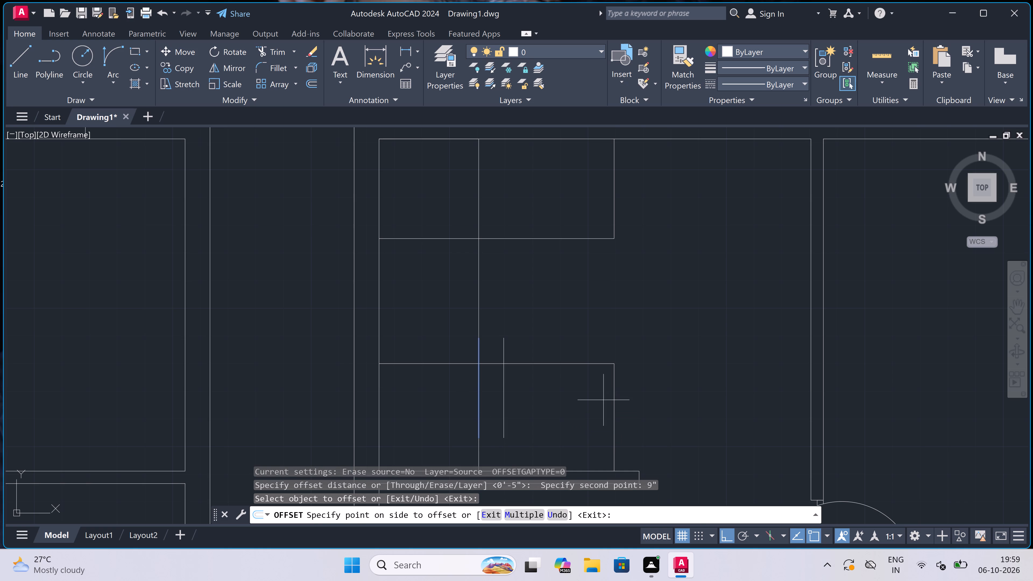
{"action": "scroll", "coordinate": [496, 418], "scroll_direction": "down", "scroll_amount": 3}
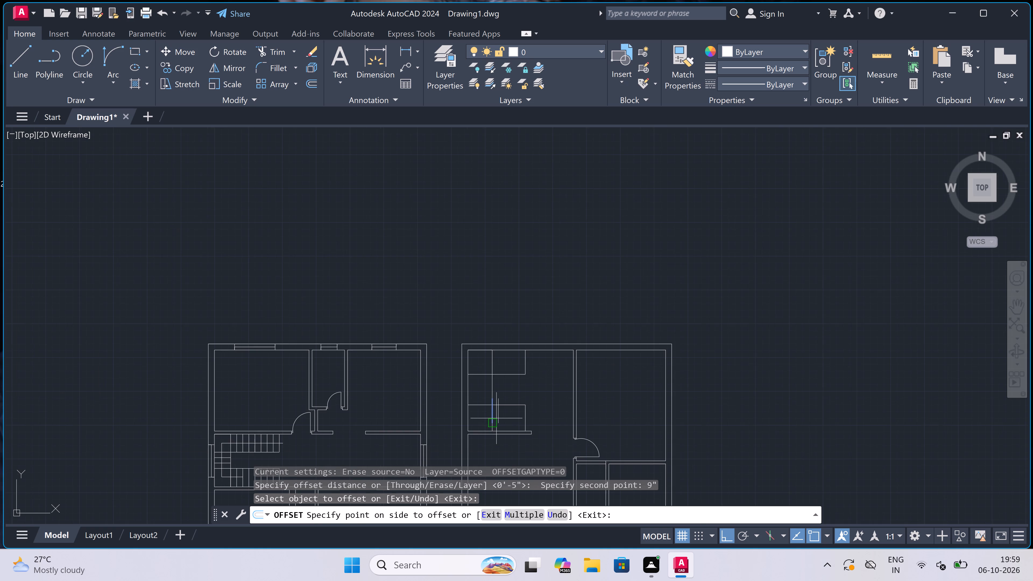
{"action": "scroll", "coordinate": [494, 421], "scroll_direction": "up", "scroll_amount": 4}
{"action": "scroll", "coordinate": [482, 443], "scroll_direction": "down", "scroll_amount": 4}
{"action": "scroll", "coordinate": [503, 419], "scroll_direction": "down", "scroll_amount": 2}
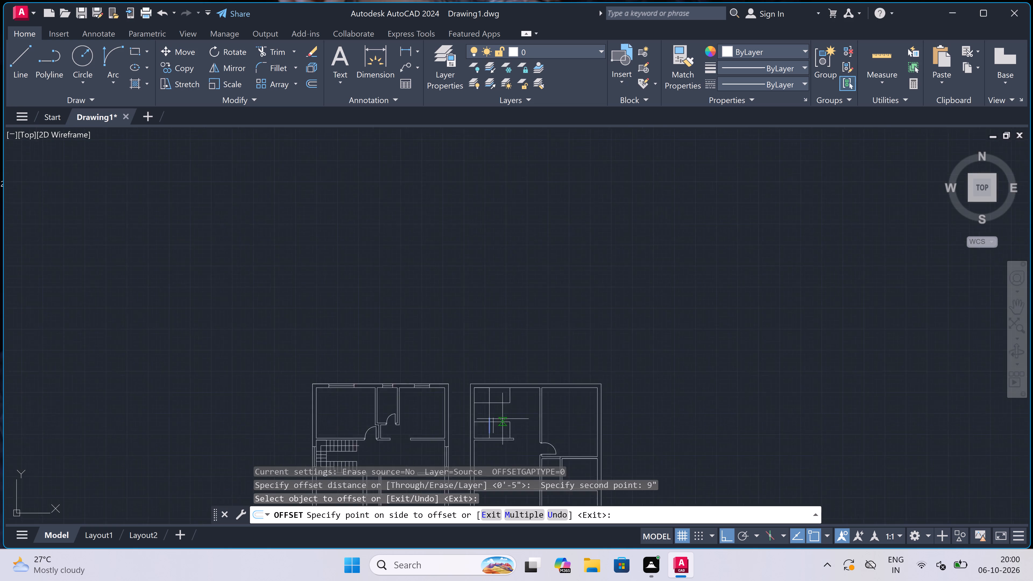
{"action": "scroll", "coordinate": [490, 435], "scroll_direction": "up", "scroll_amount": 5}
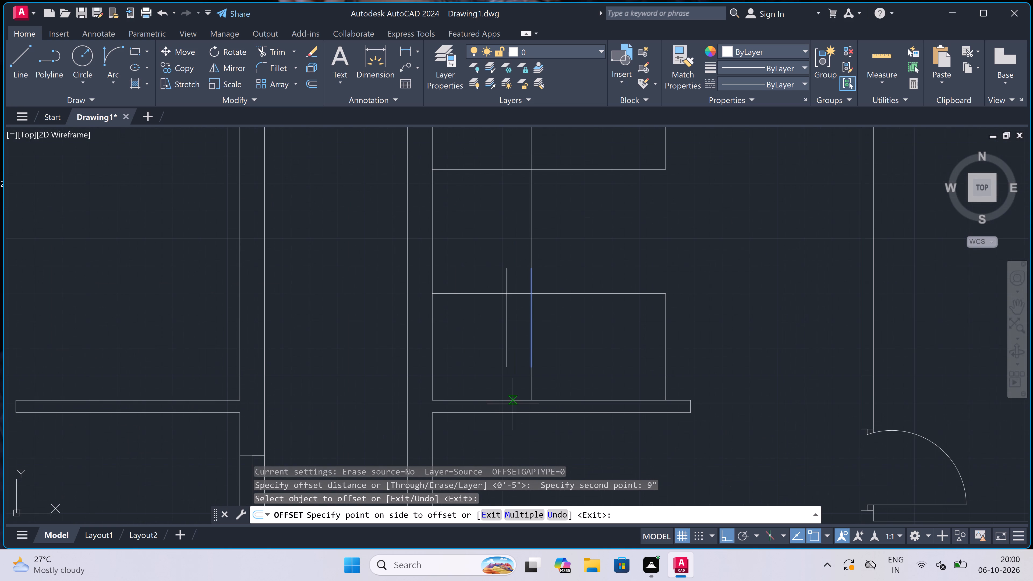
{"action": "scroll", "coordinate": [553, 382], "scroll_direction": "up", "scroll_amount": 1}
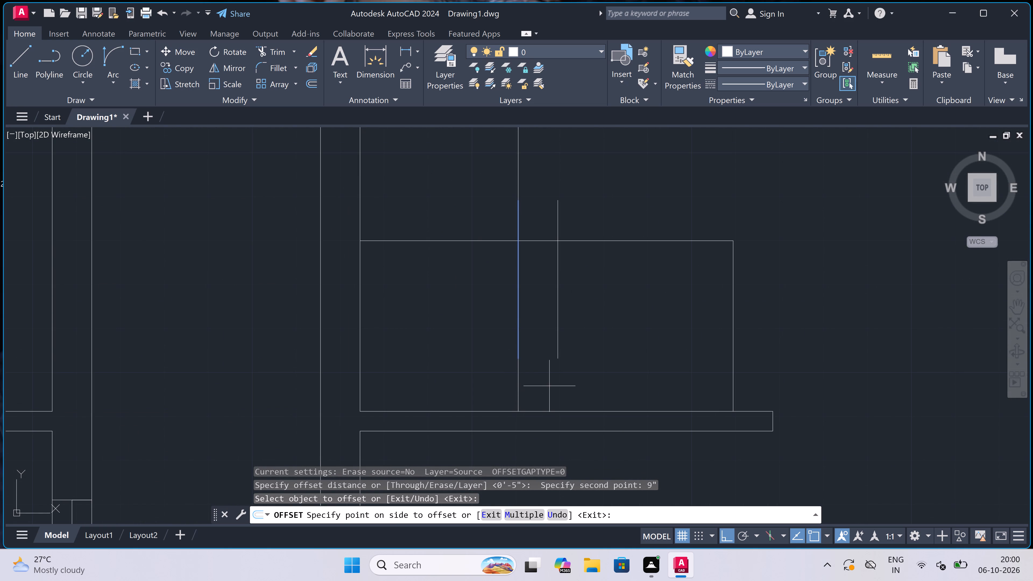
{"action": "double_click", "coordinate": [550, 386]}
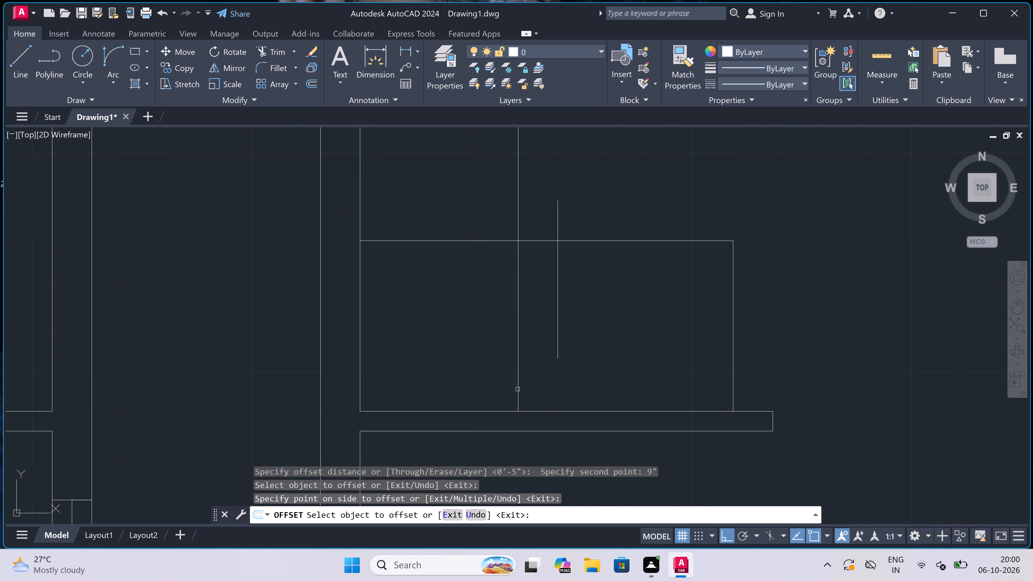
Offset the original north-south line's short last segment beside the partition east five times, in successive 9" steps.
{"action": "double_click", "coordinate": [520, 387]}
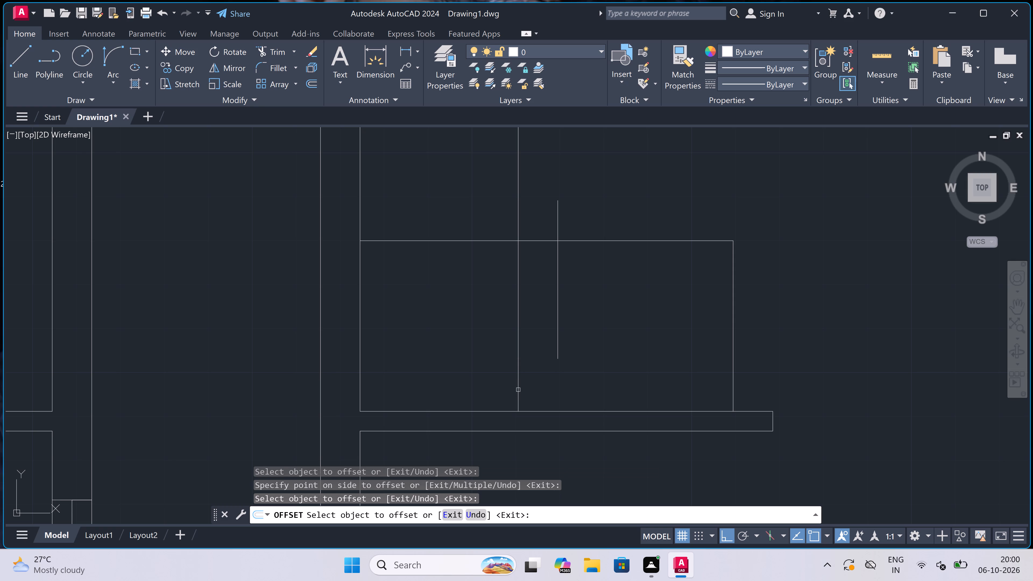
{"action": "double_click", "coordinate": [518, 390]}
{"action": "left_click", "coordinate": [602, 388]}
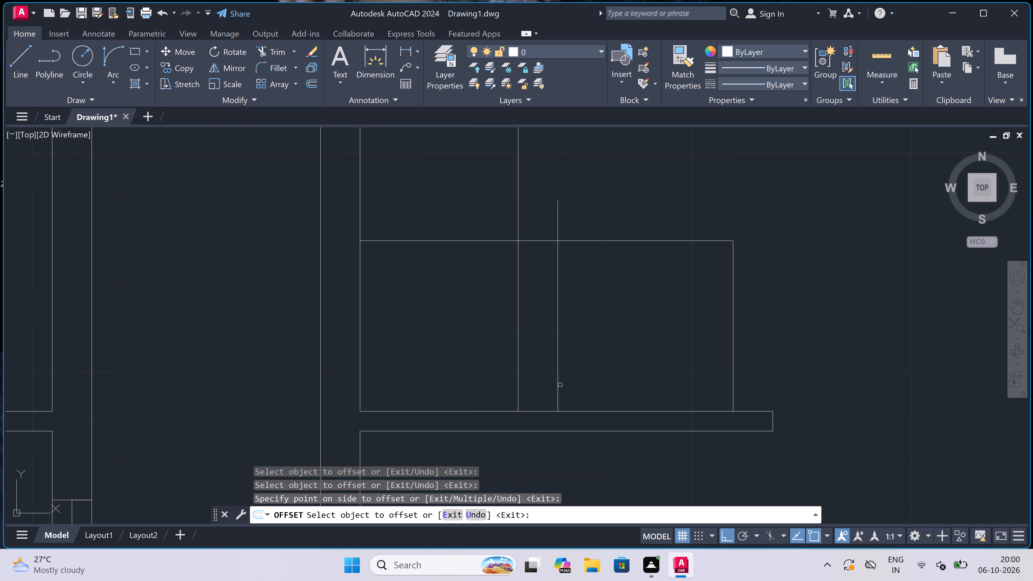
{"action": "left_click", "coordinate": [558, 381]}
{"action": "left_click", "coordinate": [625, 377]}
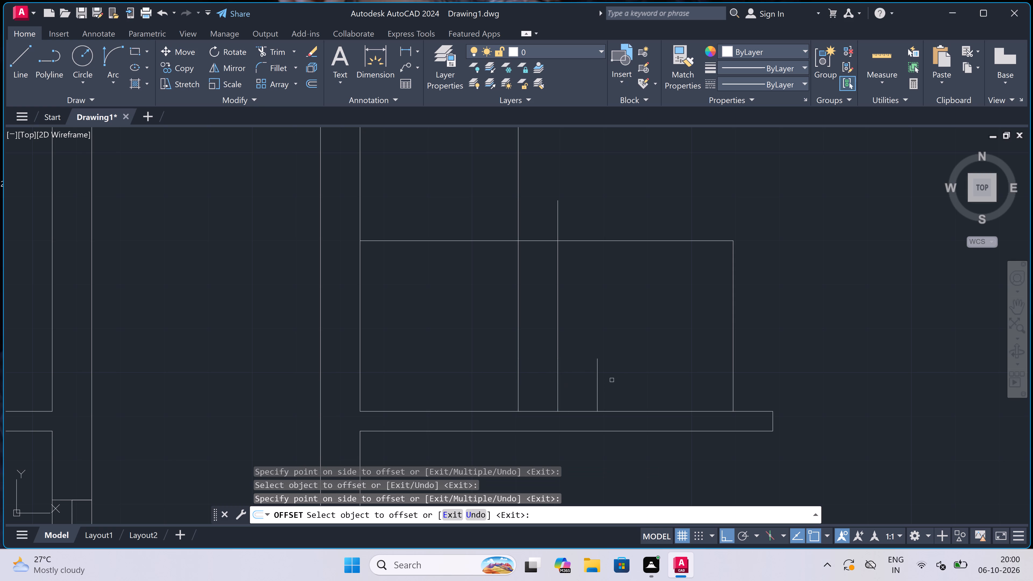
{"action": "left_click", "coordinate": [597, 379]}
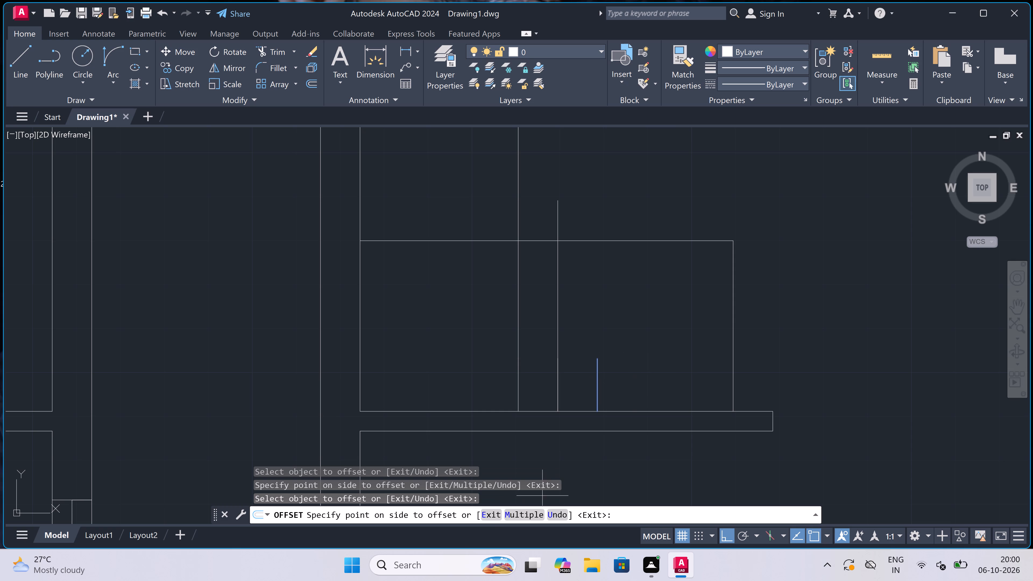
{"action": "left_click", "coordinate": [702, 357]}
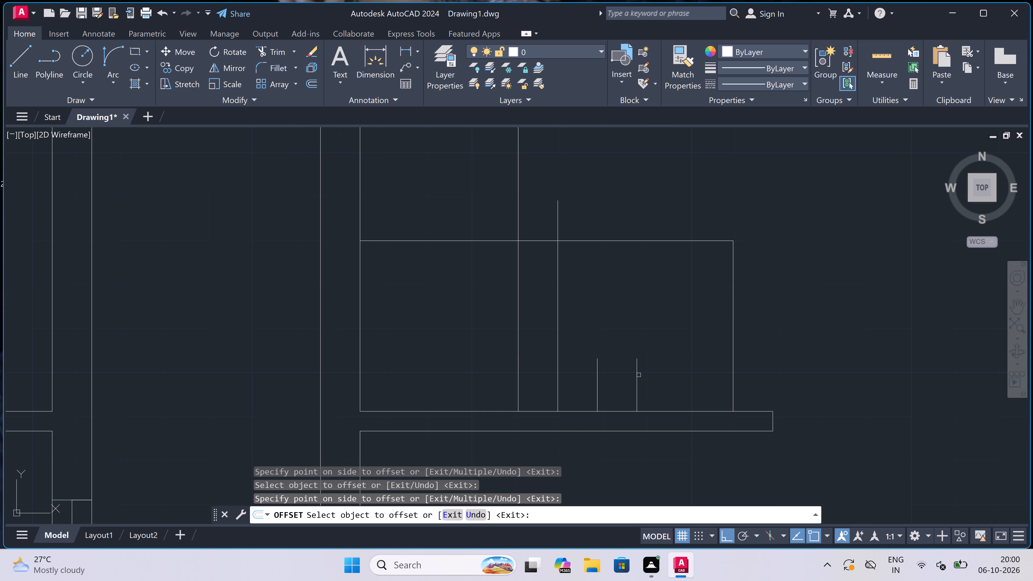
{"action": "left_click", "coordinate": [636, 374]}
{"action": "left_click", "coordinate": [692, 377]}
{"action": "left_click_drag", "start_coordinate": [675, 377], "coordinate": [680, 378]}
{"action": "left_click", "coordinate": [680, 378]}
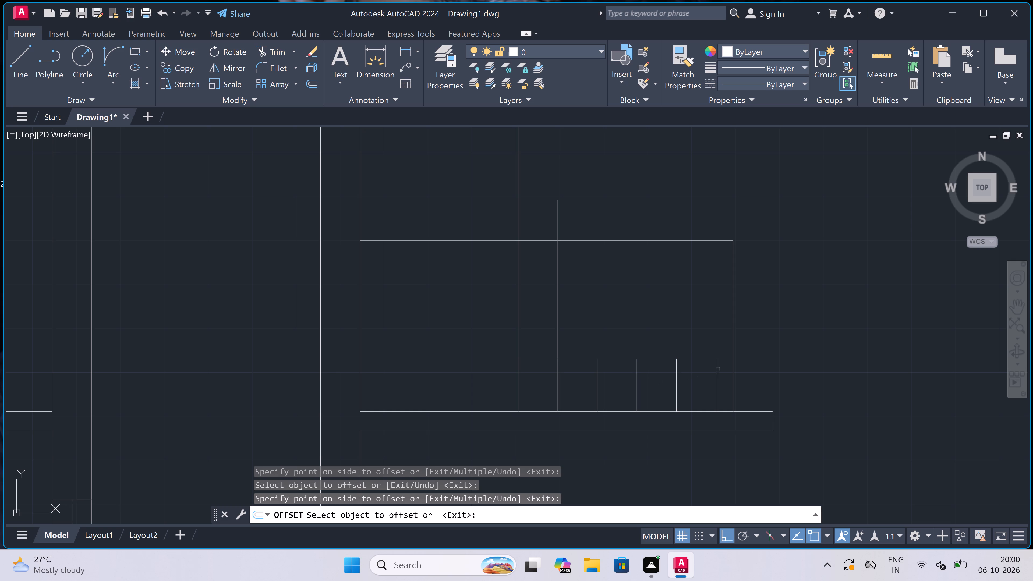
{"action": "left_click", "coordinate": [719, 369]}
{"action": "key", "text": "Escape"}
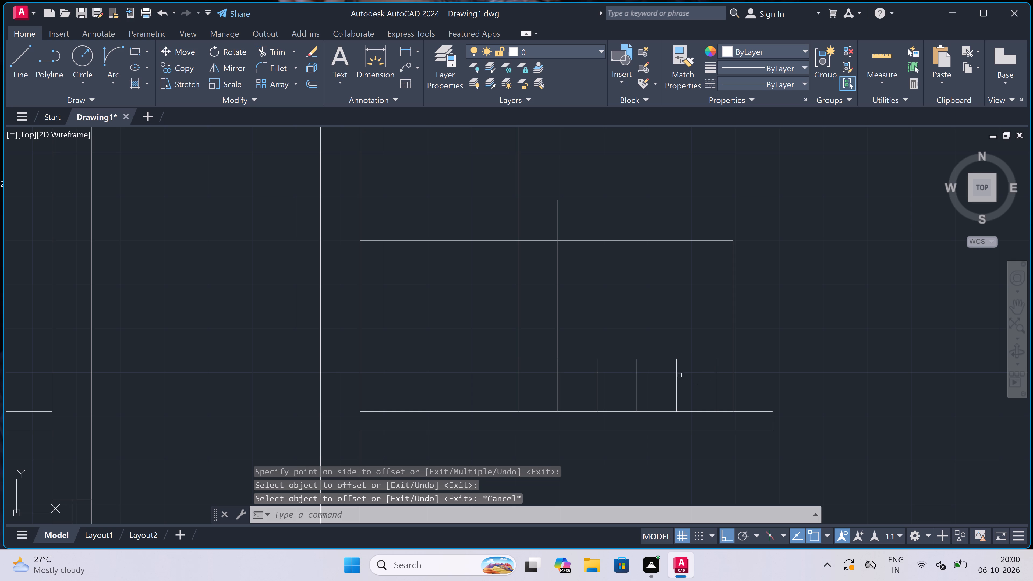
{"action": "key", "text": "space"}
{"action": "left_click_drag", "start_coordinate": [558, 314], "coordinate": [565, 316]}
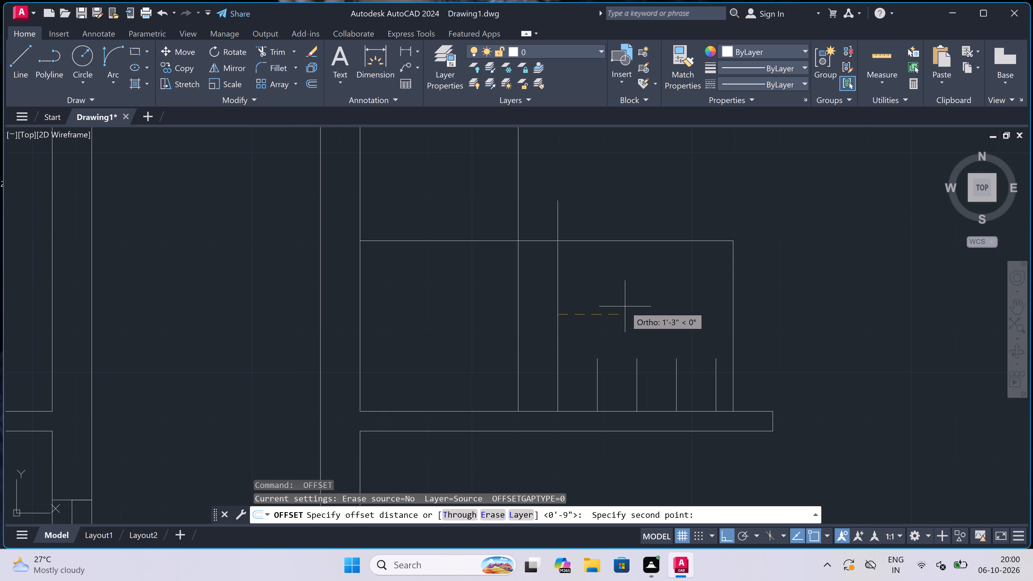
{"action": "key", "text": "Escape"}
Extend the four short tread lines beside the partition north to the southern east-west stair line.
{"action": "type", "text": "ex"}
{"action": "key", "text": "space"}
{"action": "left_click_drag", "start_coordinate": [579, 373], "coordinate": [580, 374]}
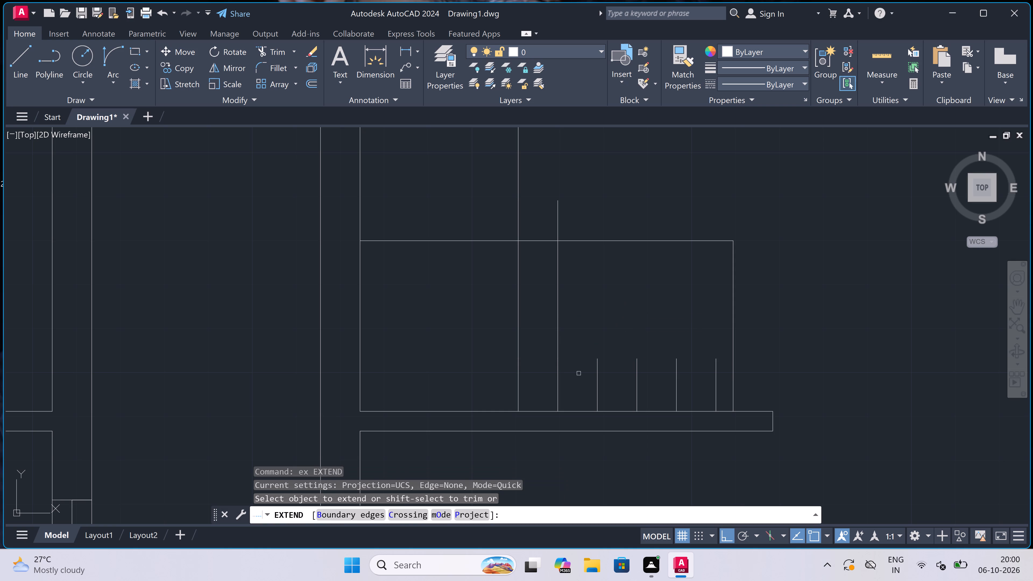
{"action": "left_click_drag", "start_coordinate": [580, 374], "coordinate": [581, 374]}
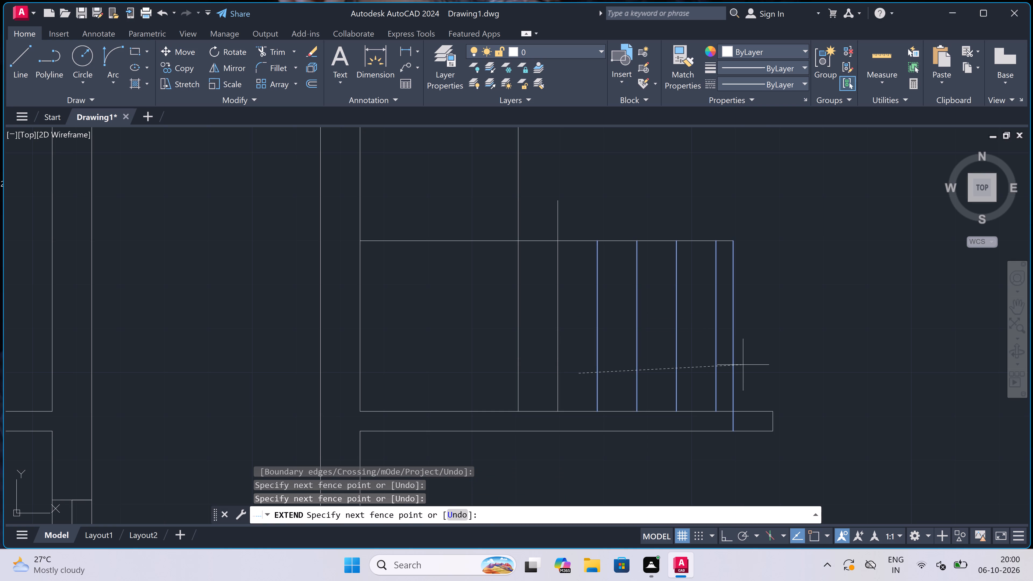
{"action": "left_click", "coordinate": [725, 368]}
{"action": "key", "text": "Escape"}
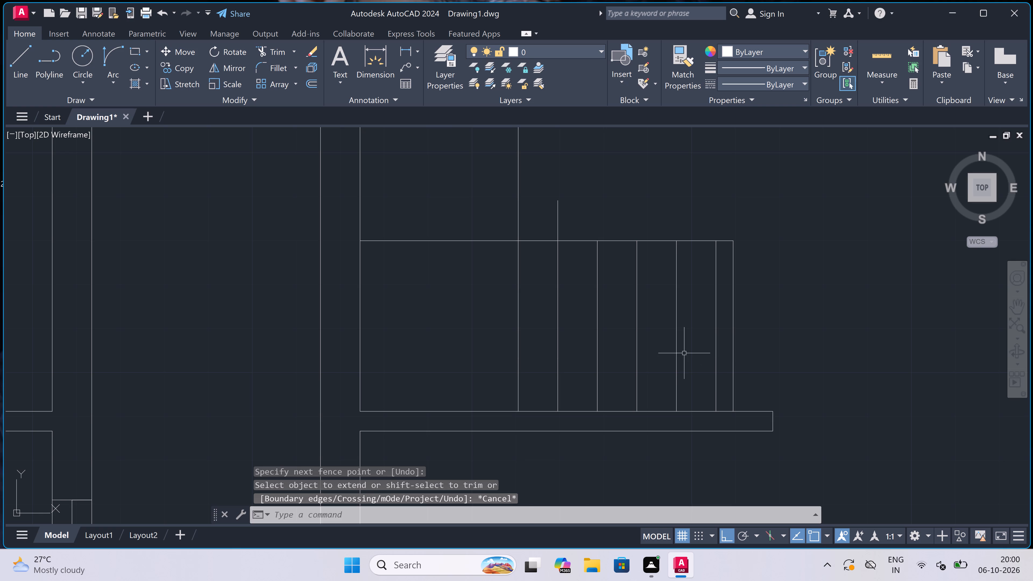
Trim the end of the westernmost offset tread line that overhangs north of the southern east-west stair line.
{"action": "scroll", "coordinate": [671, 351], "scroll_direction": "down", "scroll_amount": 3}
{"action": "scroll", "coordinate": [655, 331], "scroll_direction": "up", "scroll_amount": 3}
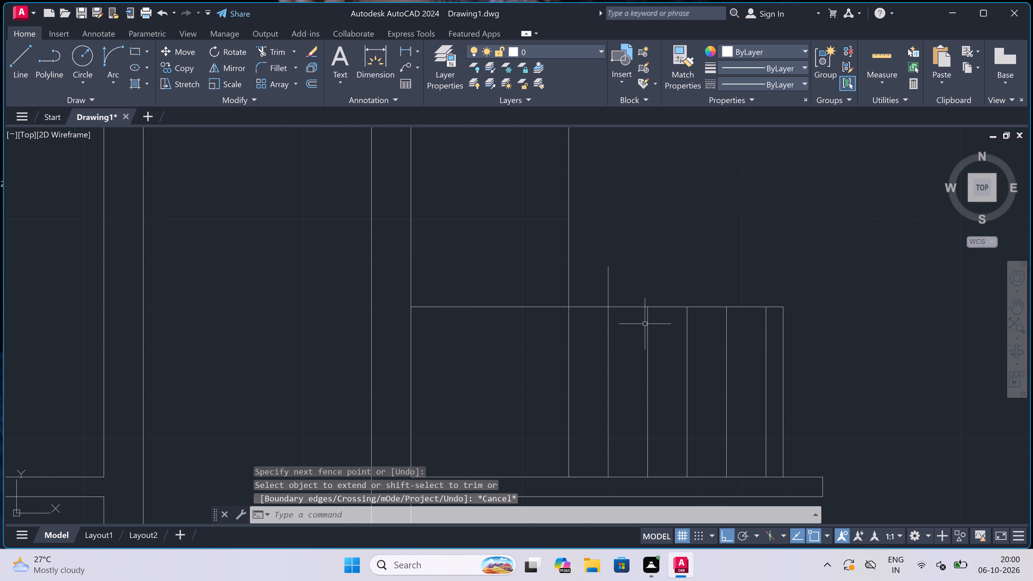
{"action": "key", "text": "t"}
{"action": "key", "text": "r"}
{"action": "key", "text": "space"}
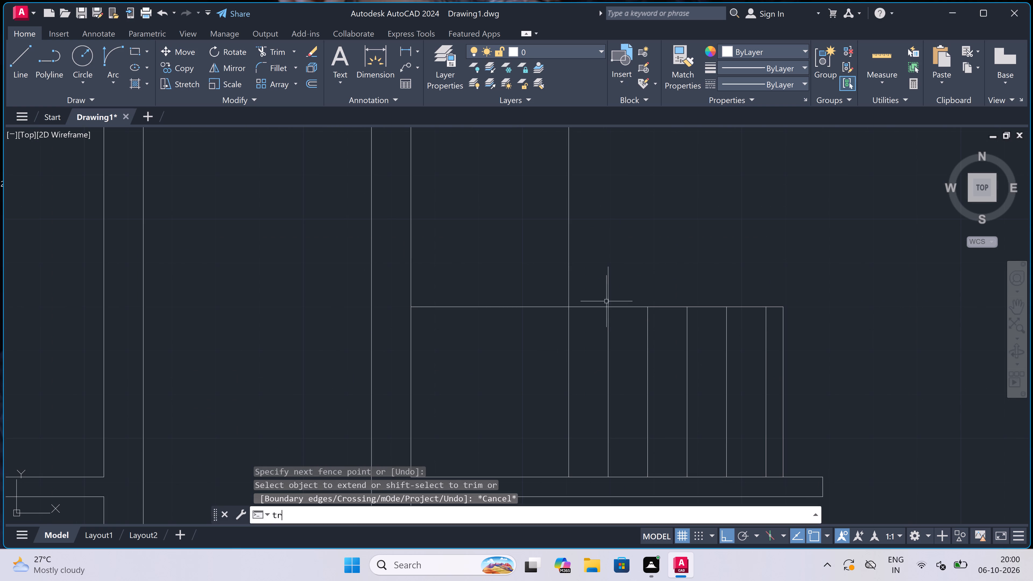
{"action": "left_click_drag", "start_coordinate": [596, 296], "coordinate": [599, 296]}
{"action": "left_click", "coordinate": [637, 289]}
Trim away the southern flight's old east end line and the east-west line's stub beyond the last tread.
{"action": "scroll", "coordinate": [637, 289], "scroll_direction": "down", "scroll_amount": 3}
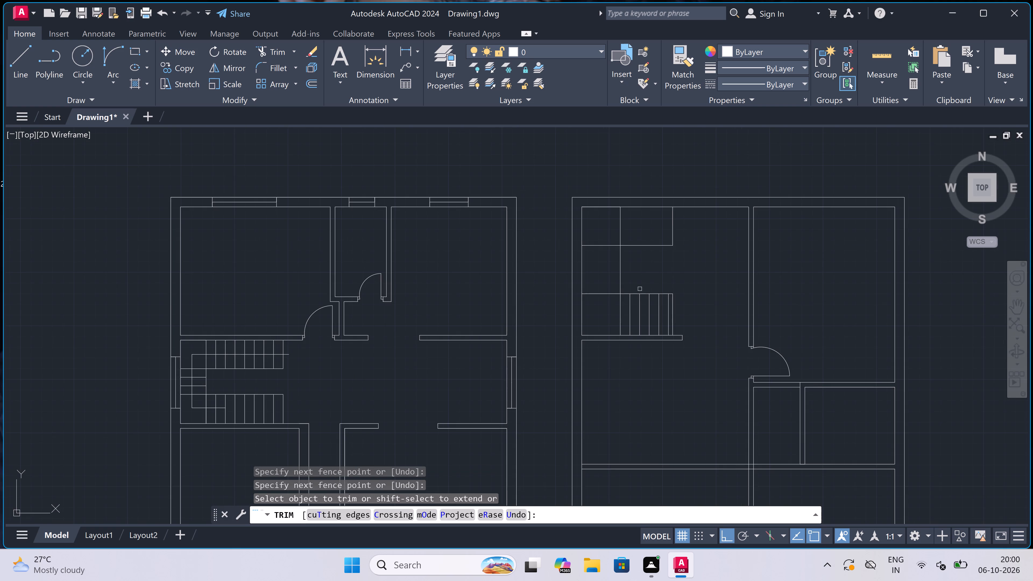
{"action": "scroll", "coordinate": [673, 302], "scroll_direction": "up", "scroll_amount": 3}
{"action": "left_click", "coordinate": [672, 303]}
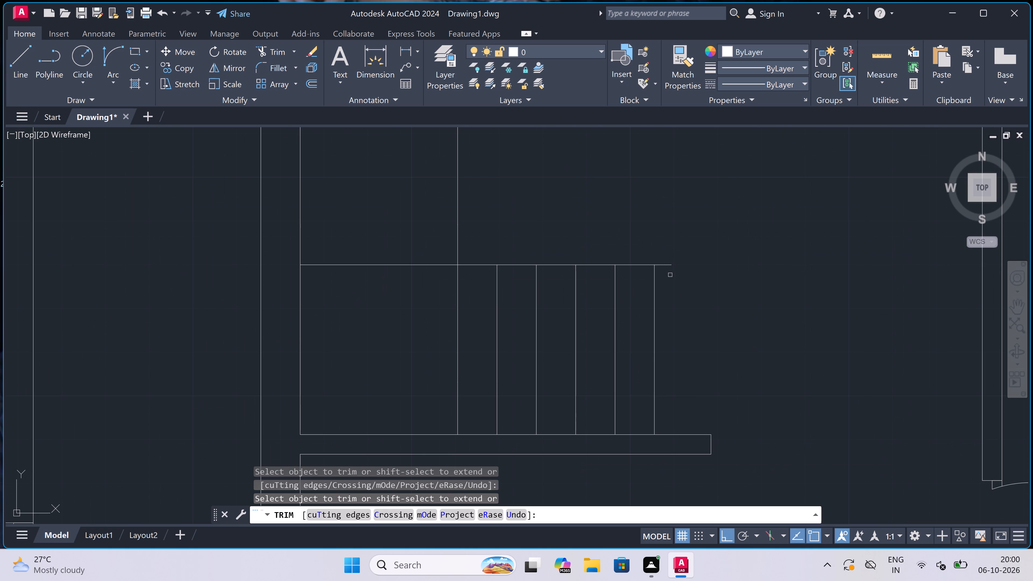
{"action": "left_click", "coordinate": [664, 270]}
{"action": "left_click", "coordinate": [662, 254]}
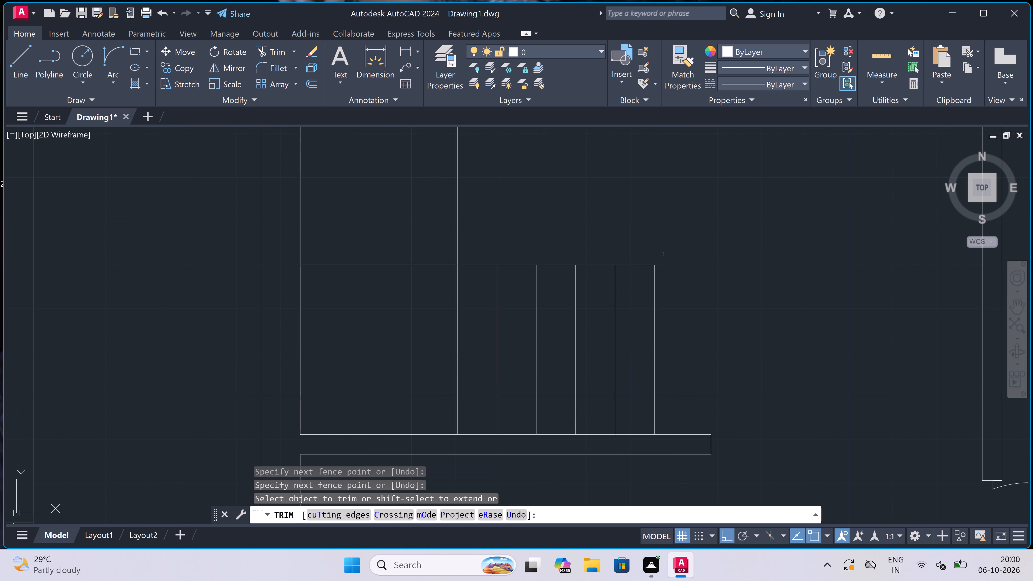
{"action": "key", "text": "Escape"}
Extend the southern flight's five tread lines north past the northern east-west stair line to the room's north wall.
{"action": "scroll", "coordinate": [669, 266], "scroll_direction": "down", "scroll_amount": 2}
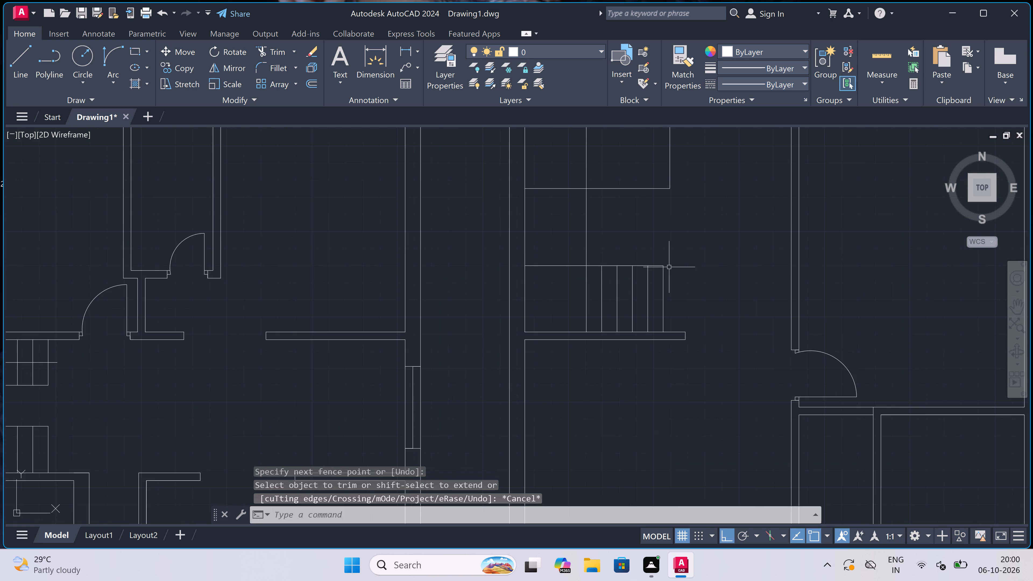
{"action": "scroll", "coordinate": [669, 267], "scroll_direction": "up", "scroll_amount": 1}
{"action": "type", "text": "ex"}
{"action": "key", "text": "space"}
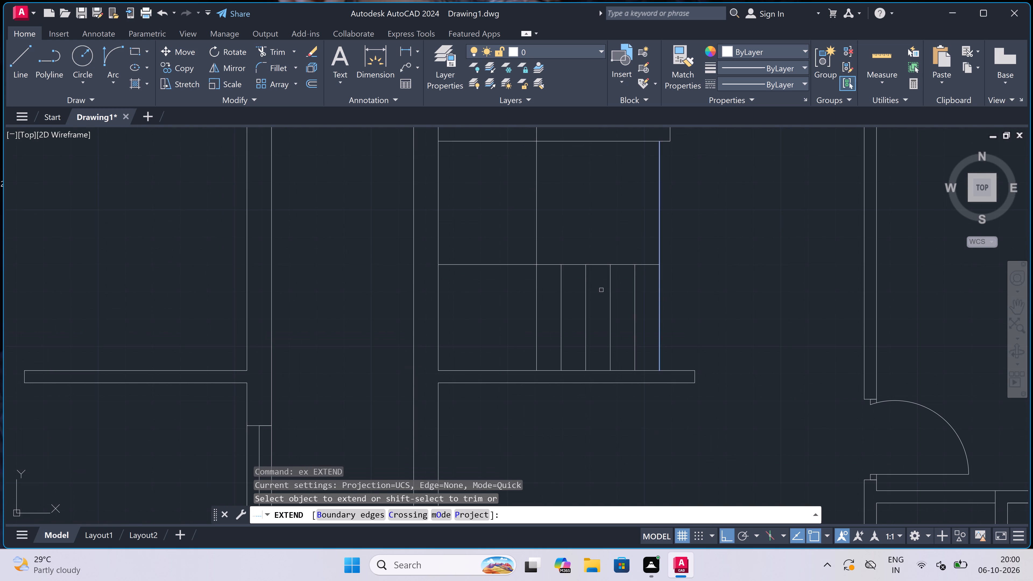
{"action": "left_click", "coordinate": [547, 299]}
{"action": "double_click", "coordinate": [738, 296]}
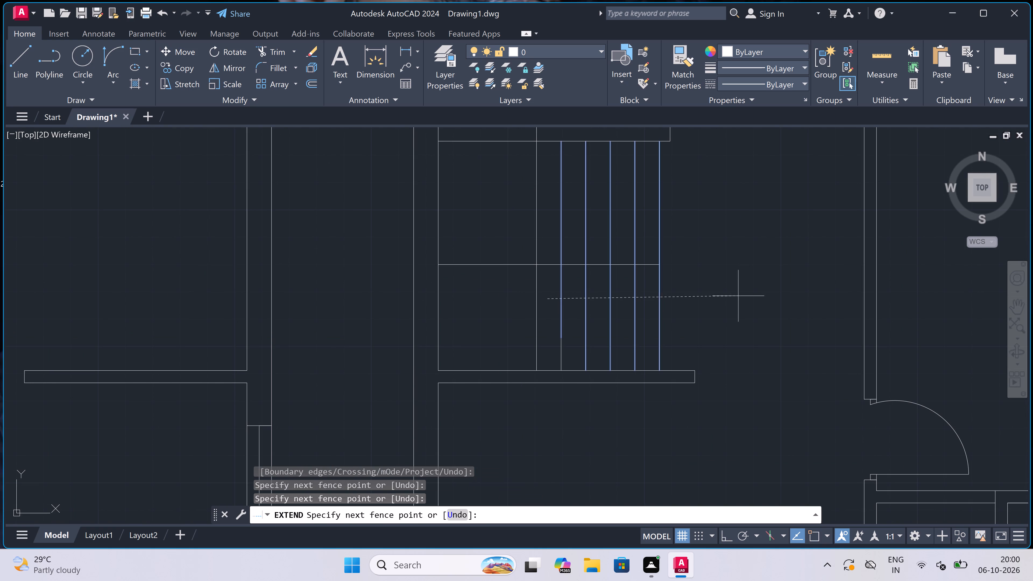
{"action": "scroll", "coordinate": [677, 290], "scroll_direction": "down", "scroll_amount": 1}
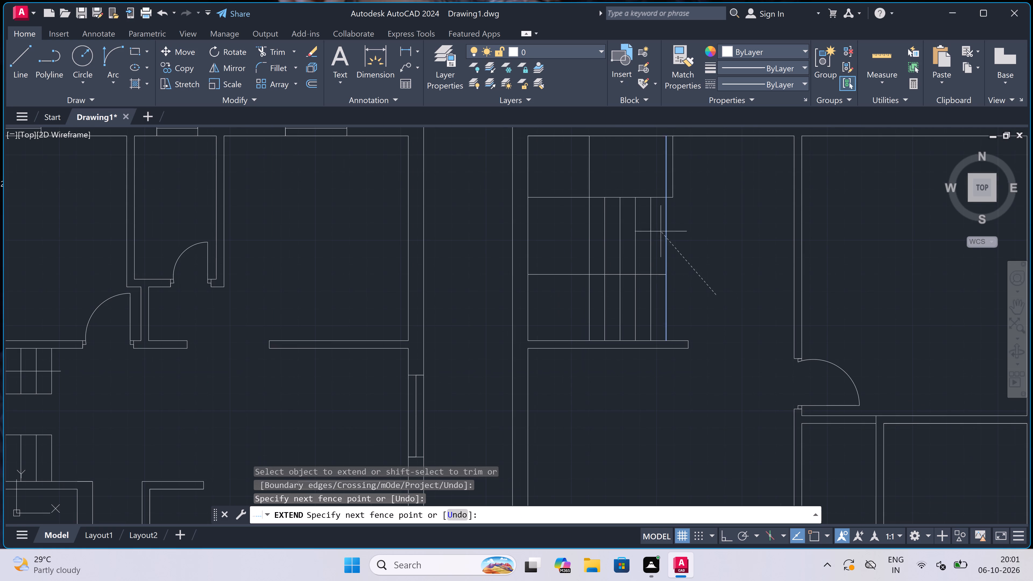
{"action": "left_click", "coordinate": [683, 219]}
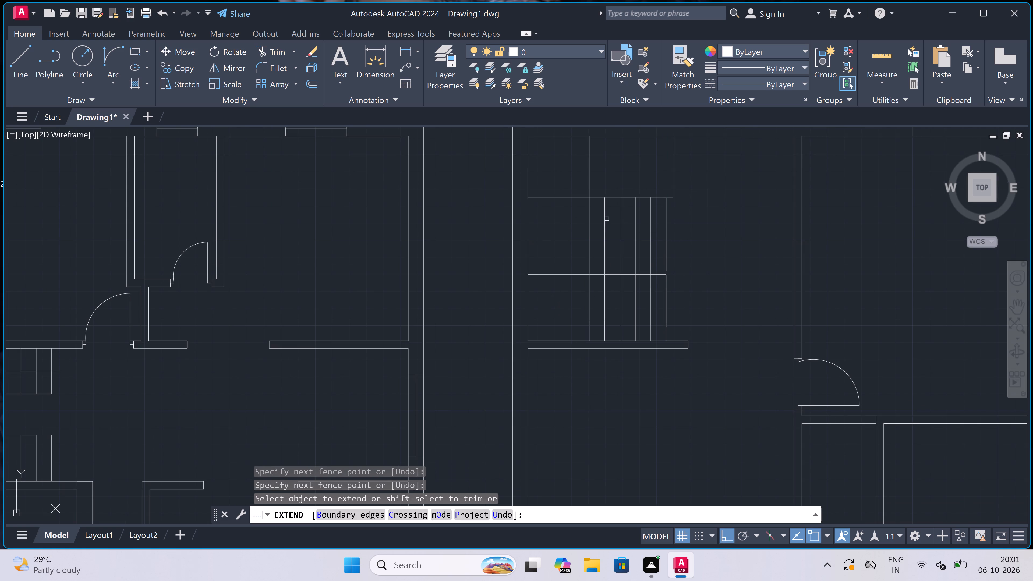
{"action": "left_click", "coordinate": [597, 221]}
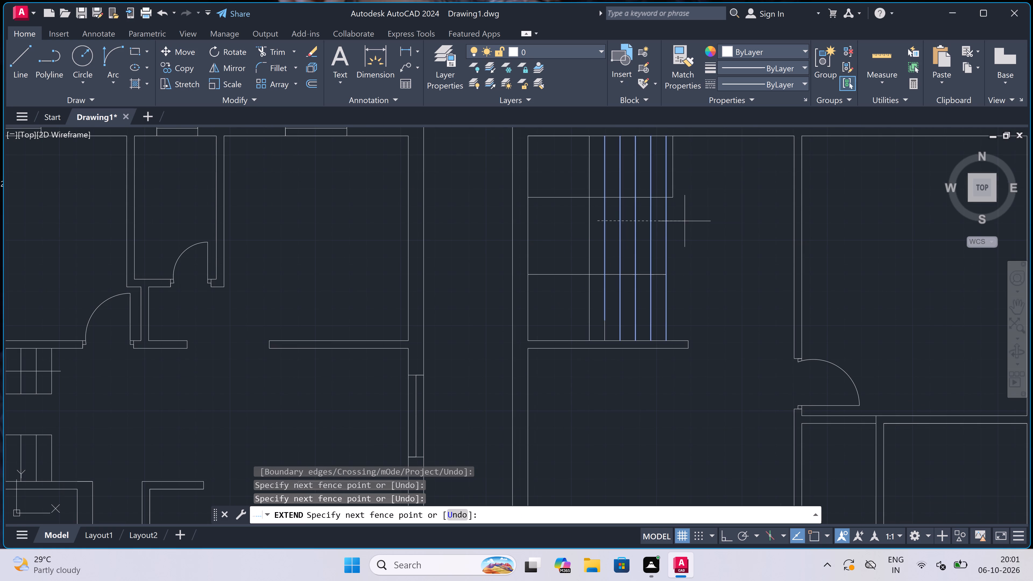
{"action": "left_click", "coordinate": [685, 221]}
{"action": "scroll", "coordinate": [674, 190], "scroll_direction": "down", "scroll_amount": 4}
{"action": "scroll", "coordinate": [677, 182], "scroll_direction": "up", "scroll_amount": 5}
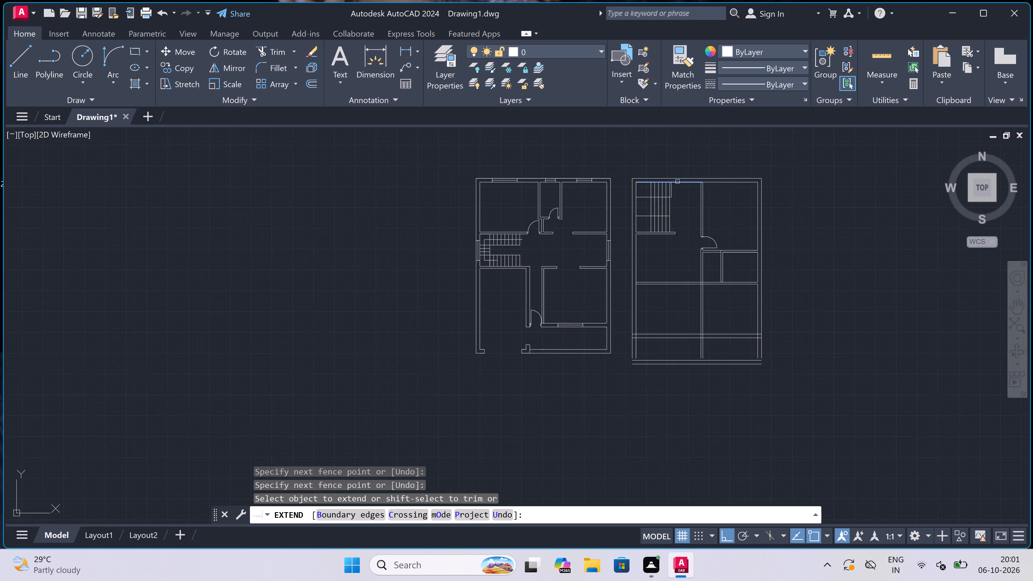
{"action": "scroll", "coordinate": [635, 204], "scroll_direction": "up", "scroll_amount": 1}
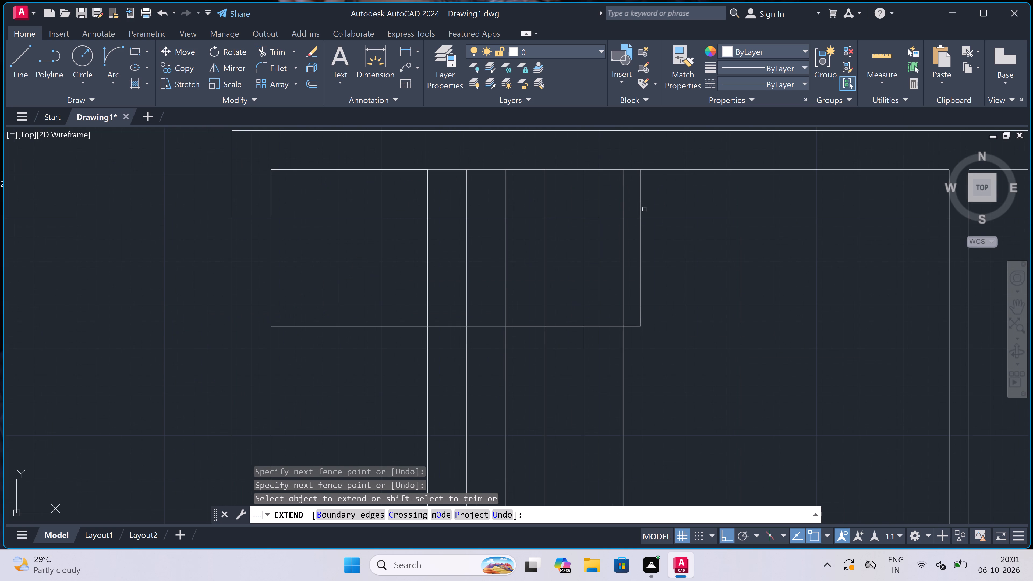
{"action": "key", "text": "Escape"}
Trim away the northern east-west line's stub beyond the last tread and the old east end line beside it.
{"action": "key", "text": "t"}
{"action": "key", "text": "r"}
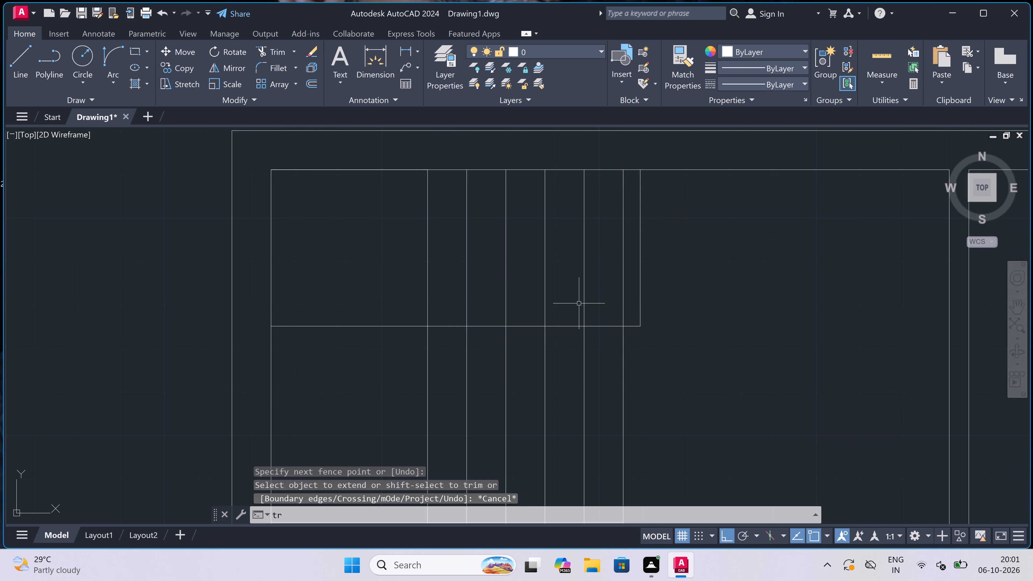
{"action": "key", "text": "space"}
{"action": "left_click", "coordinate": [636, 330]}
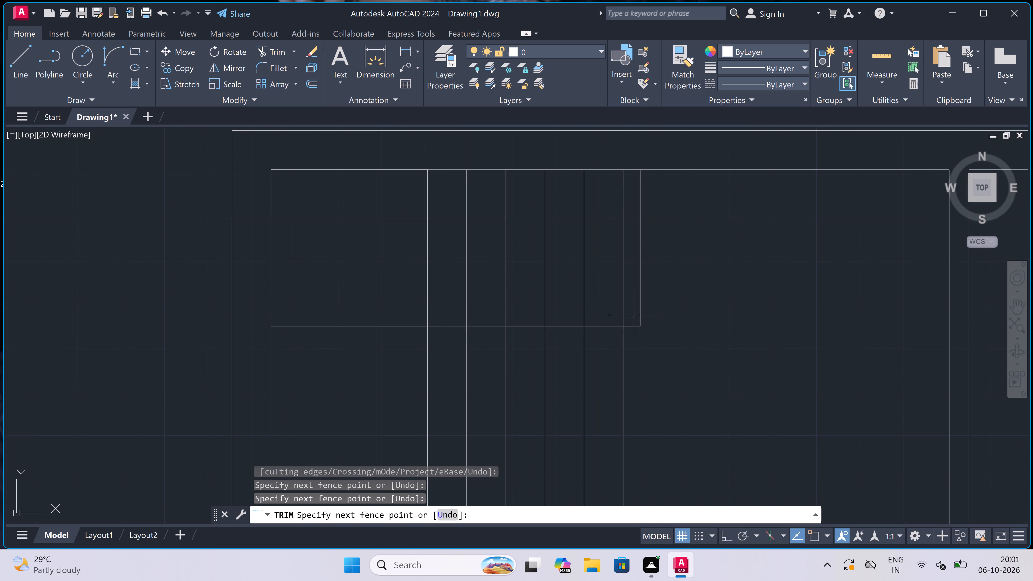
{"action": "left_click", "coordinate": [634, 311]}
{"action": "left_click", "coordinate": [634, 311]}
{"action": "double_click", "coordinate": [660, 295]}
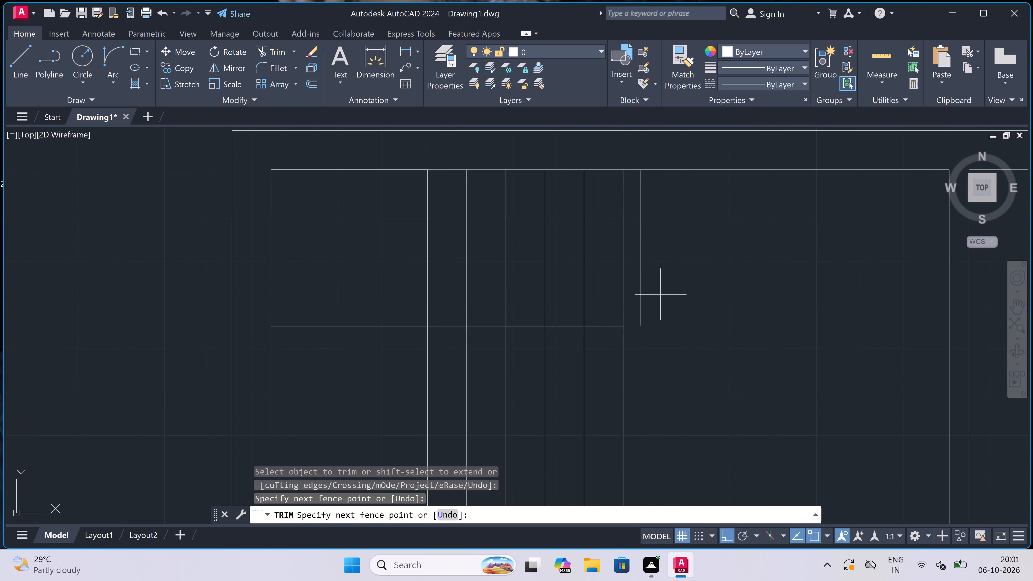
{"action": "left_click", "coordinate": [635, 289]}
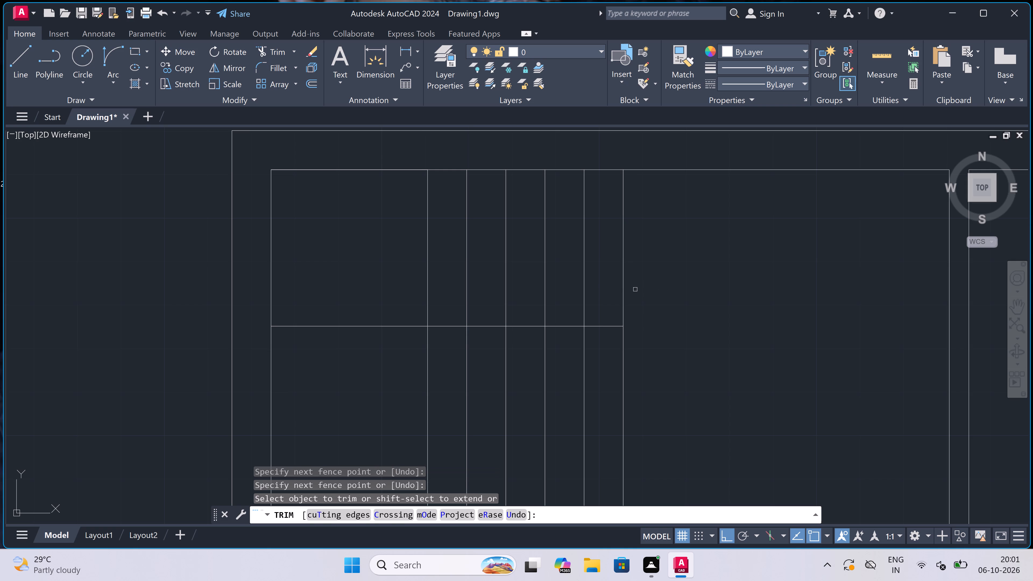
Trim away the middle part of the five tread lines between the two east-west stair lines.
{"action": "scroll", "coordinate": [635, 289], "scroll_direction": "down", "scroll_amount": 4}
{"action": "scroll", "coordinate": [634, 304], "scroll_direction": "up", "scroll_amount": 3}
{"action": "left_click", "coordinate": [648, 316]}
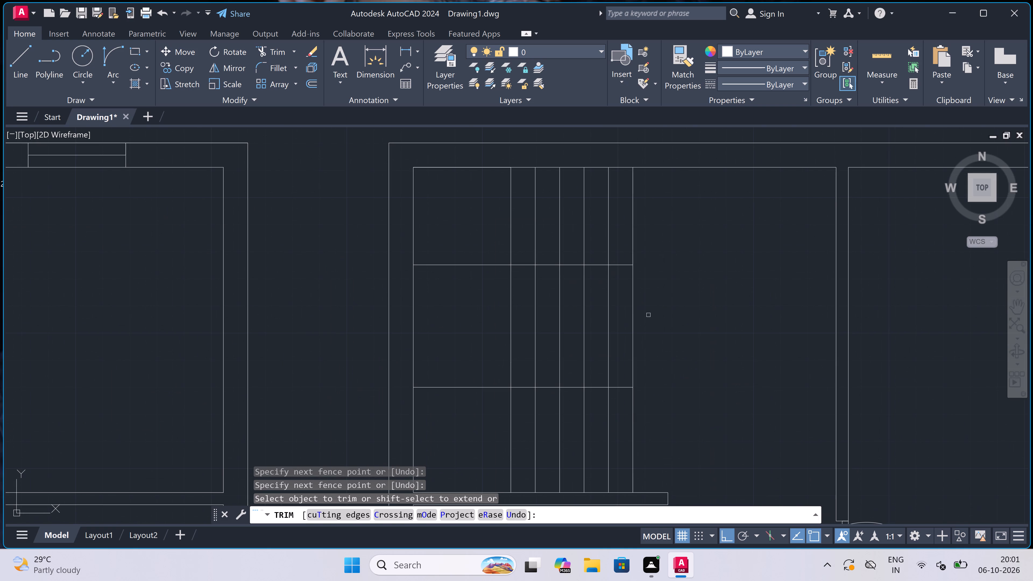
{"action": "left_click", "coordinate": [520, 325]}
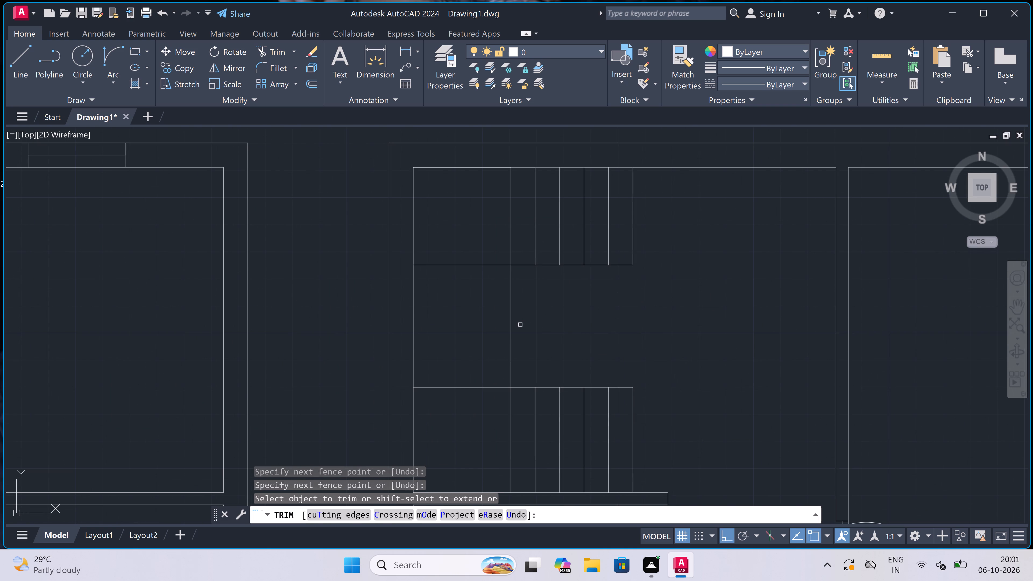
{"action": "scroll", "coordinate": [524, 323], "scroll_direction": "down", "scroll_amount": 2}
{"action": "scroll", "coordinate": [511, 316], "scroll_direction": "up", "scroll_amount": 1}
{"action": "scroll", "coordinate": [482, 322], "scroll_direction": "up", "scroll_amount": 1}
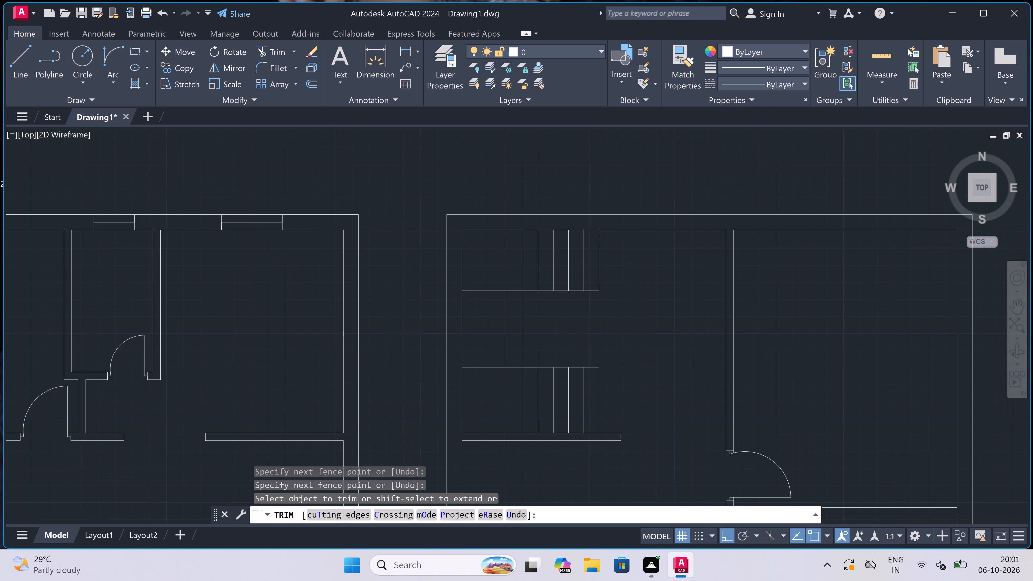
{"action": "key", "text": "Escape"}
Offset the northern east-west stair line four times to the south, in successive 9" steps.
{"action": "key", "text": "o"}
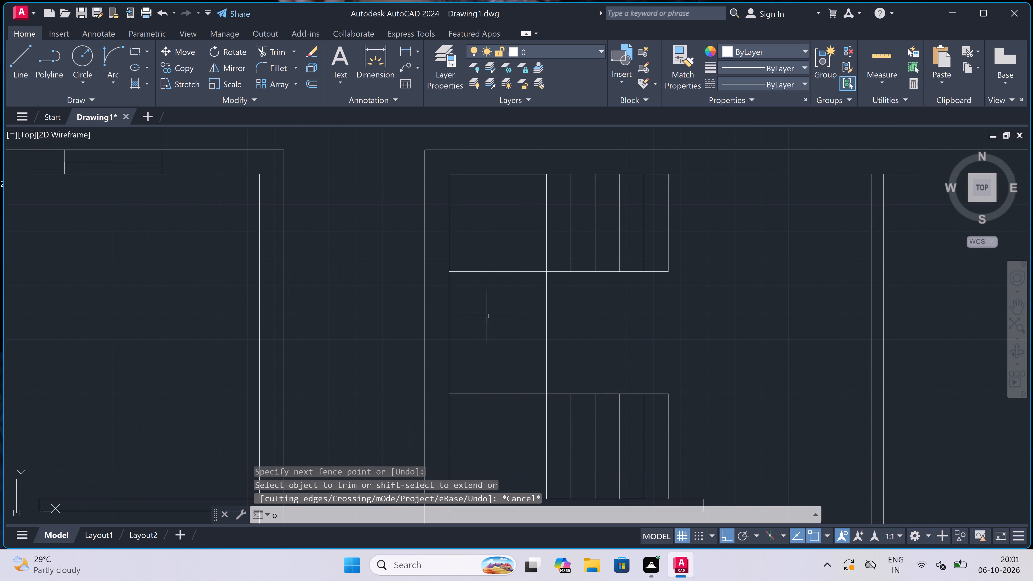
{"action": "key", "text": "space"}
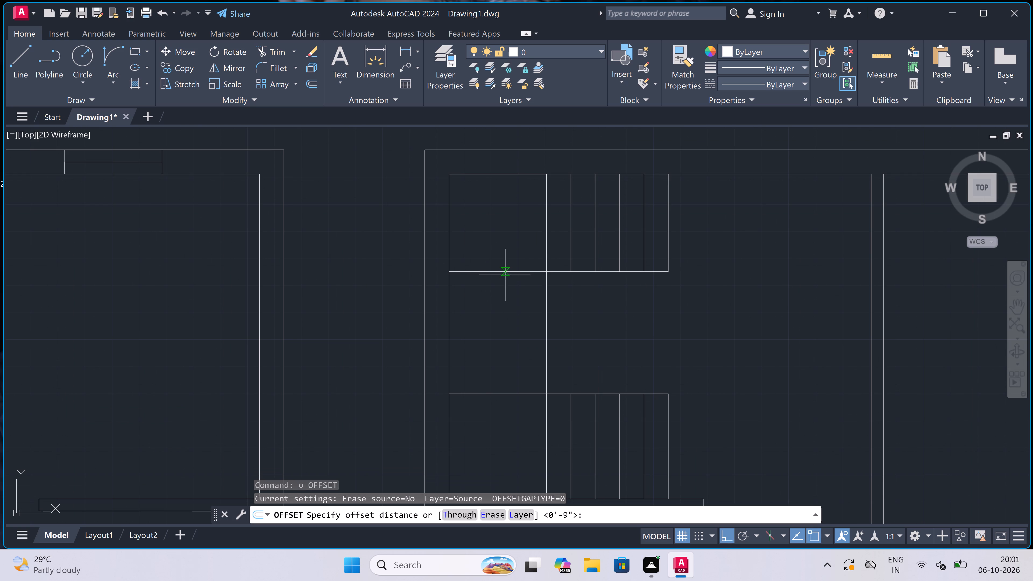
{"action": "left_click", "coordinate": [505, 273]}
{"action": "type", "text": "9\""}
{"action": "key", "text": "space"}
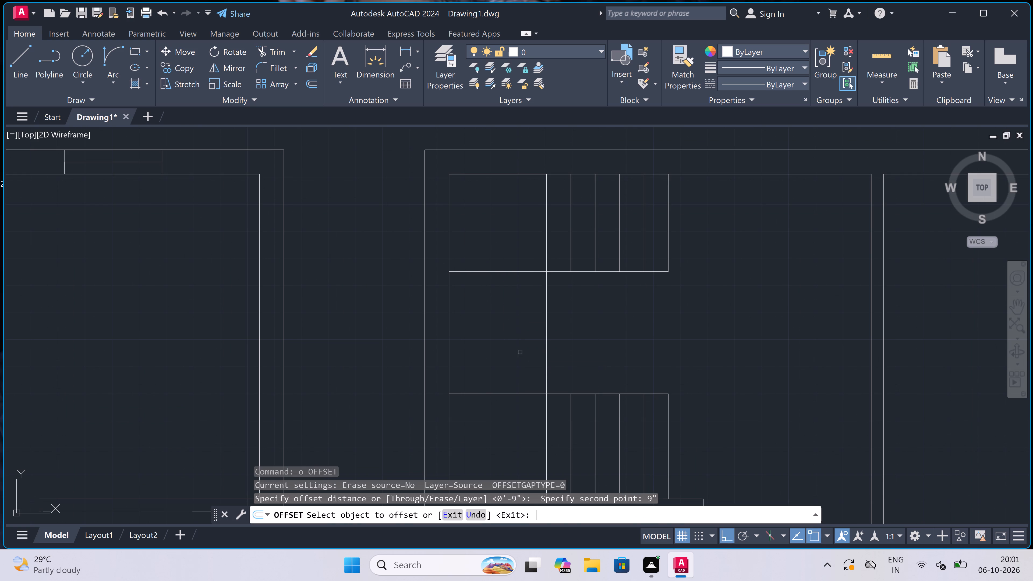
{"action": "left_click", "coordinate": [503, 271]}
{"action": "left_click", "coordinate": [504, 324]}
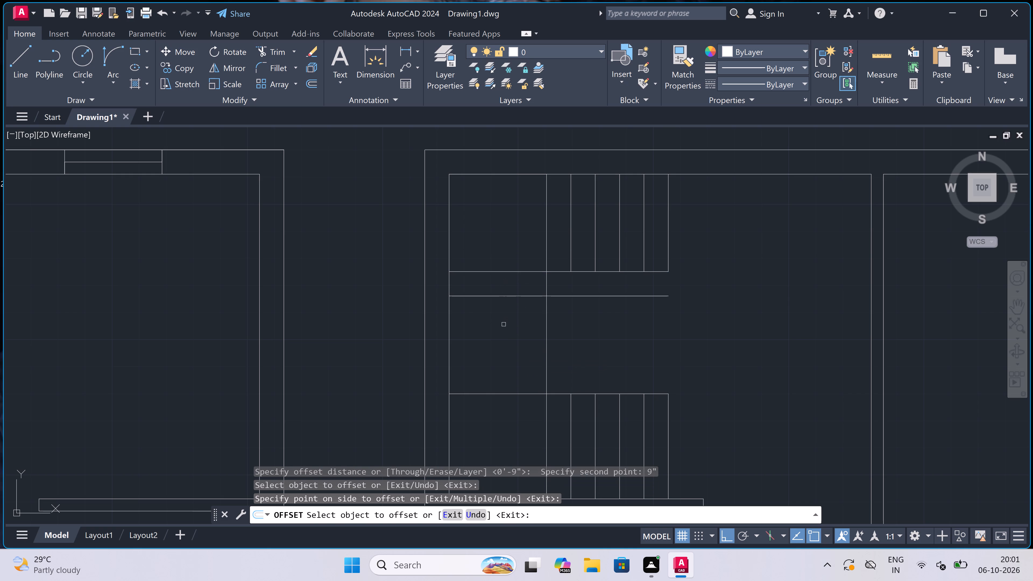
{"action": "left_click", "coordinate": [507, 297]}
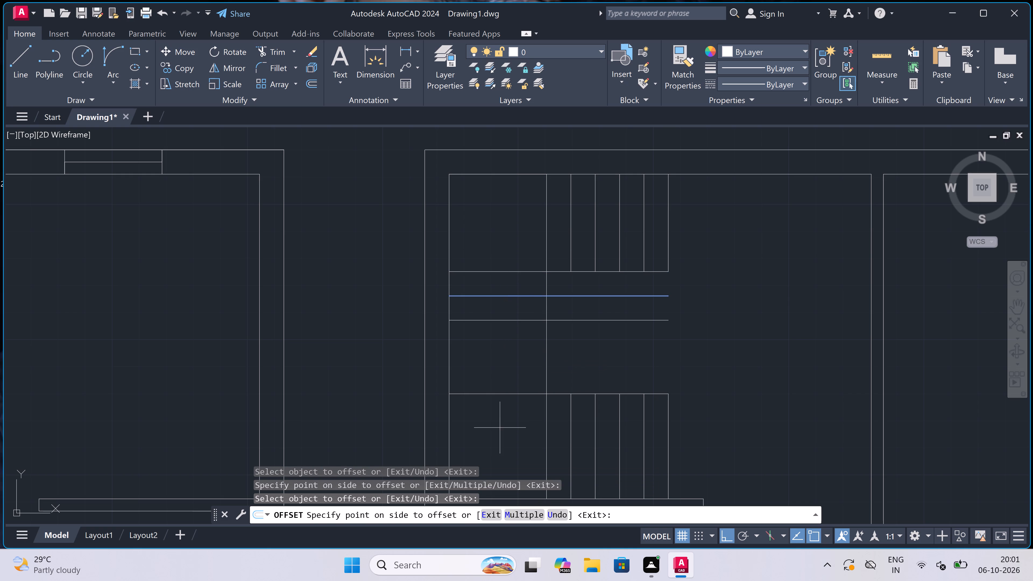
{"action": "left_click", "coordinate": [521, 514]}
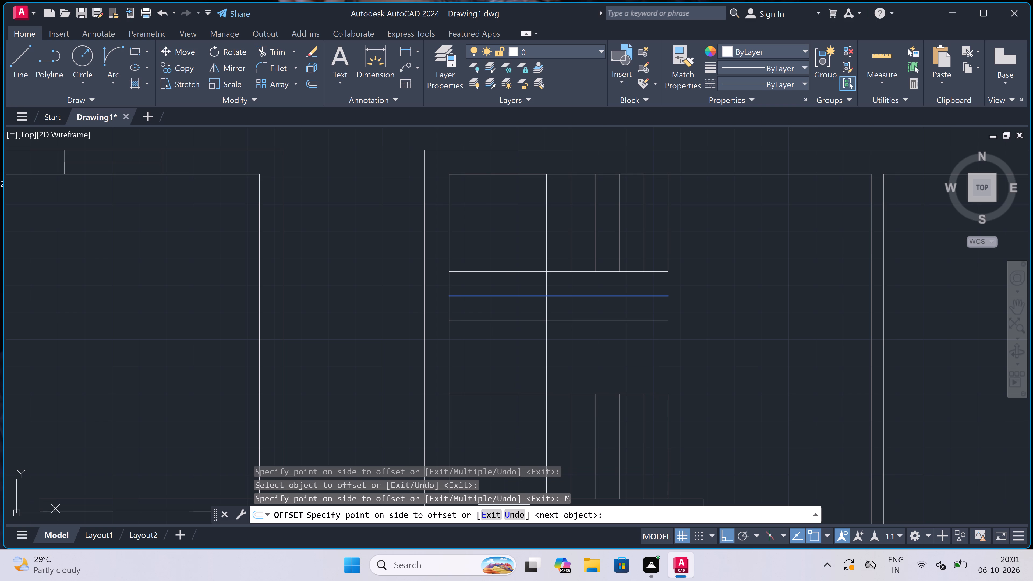
{"action": "left_click", "coordinate": [518, 375]}
{"action": "left_click", "coordinate": [518, 377]}
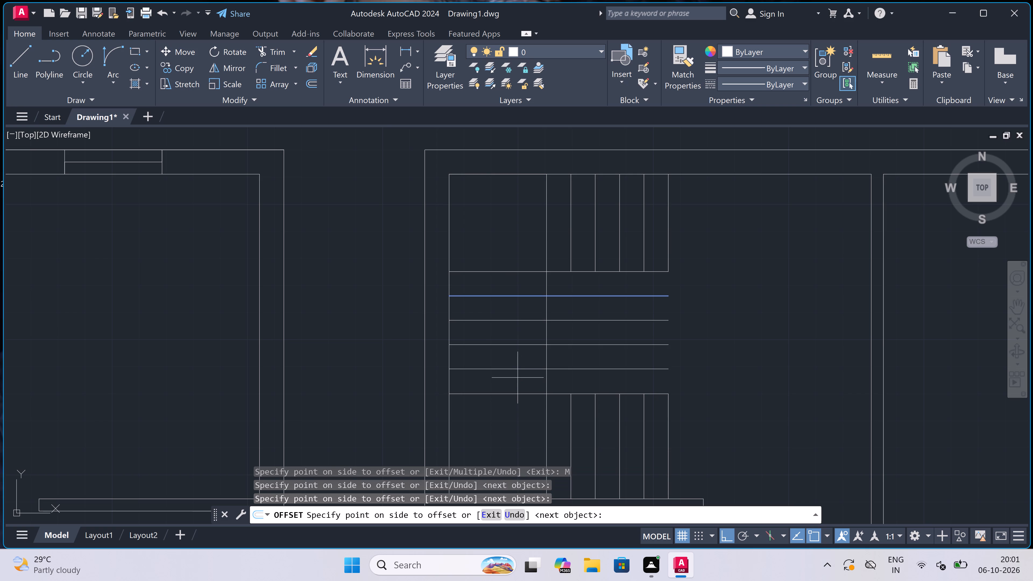
{"action": "left_click", "coordinate": [495, 419]}
{"action": "key", "text": "Escape"}
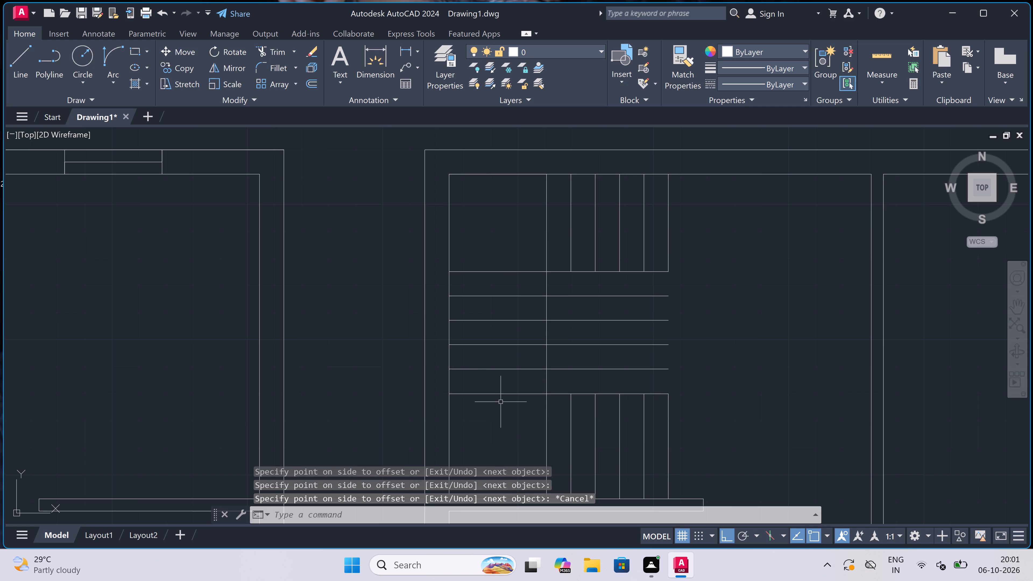
Trim the four new east-west lines back to the original north-south stair line, removing their parts east of it.
{"action": "key", "text": "t"}
{"action": "key", "text": "r"}
{"action": "key", "text": "space"}
{"action": "left_click", "coordinate": [581, 288]}
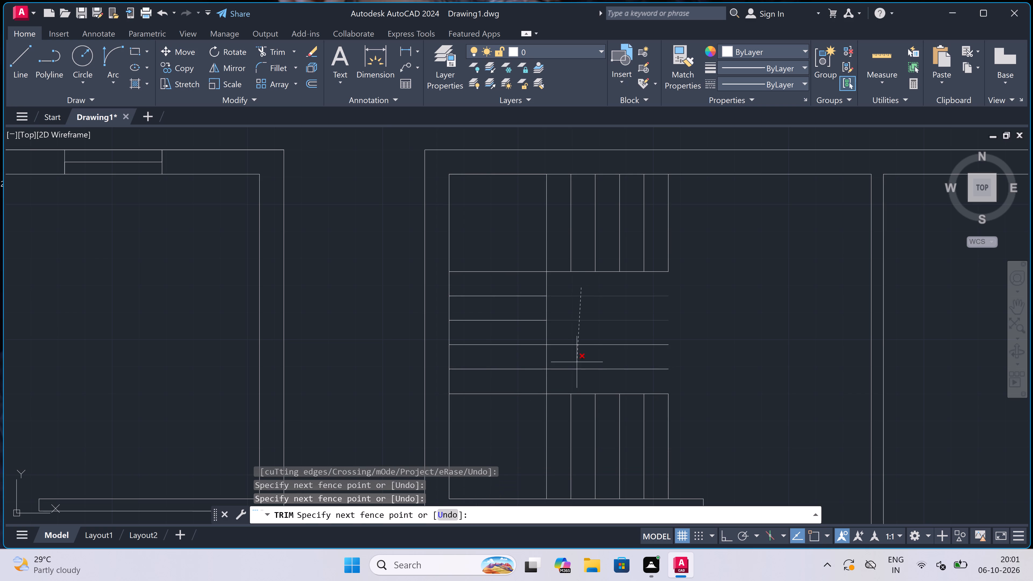
{"action": "double_click", "coordinate": [577, 377]}
{"action": "key", "text": "Escape"}
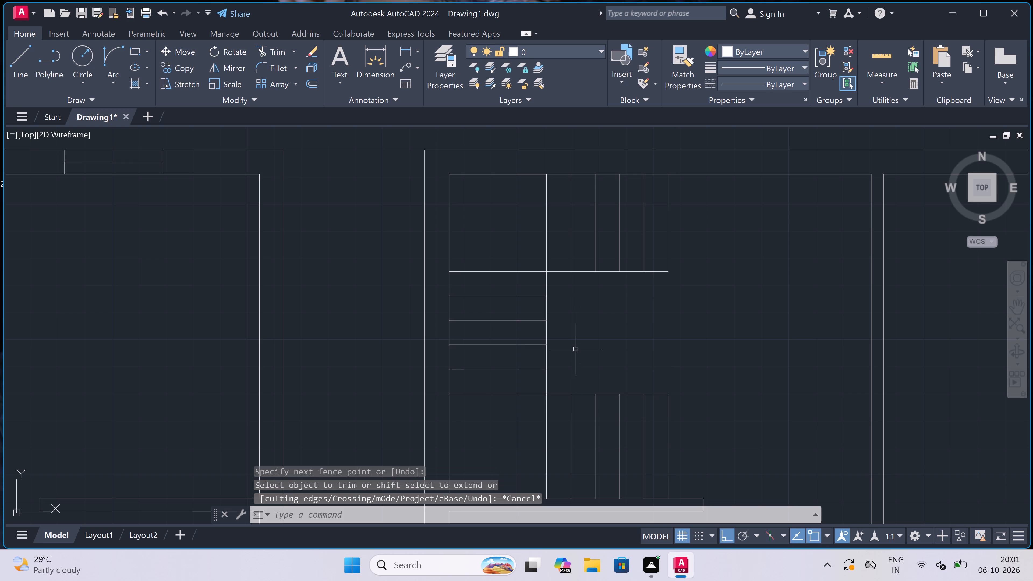
Draw the U-shaped stair's walking line, about 6'-5" west through the northern flight, 7' south, then east to the southern flight's first tread.
{"action": "key", "text": "l"}
{"action": "key", "text": "space"}
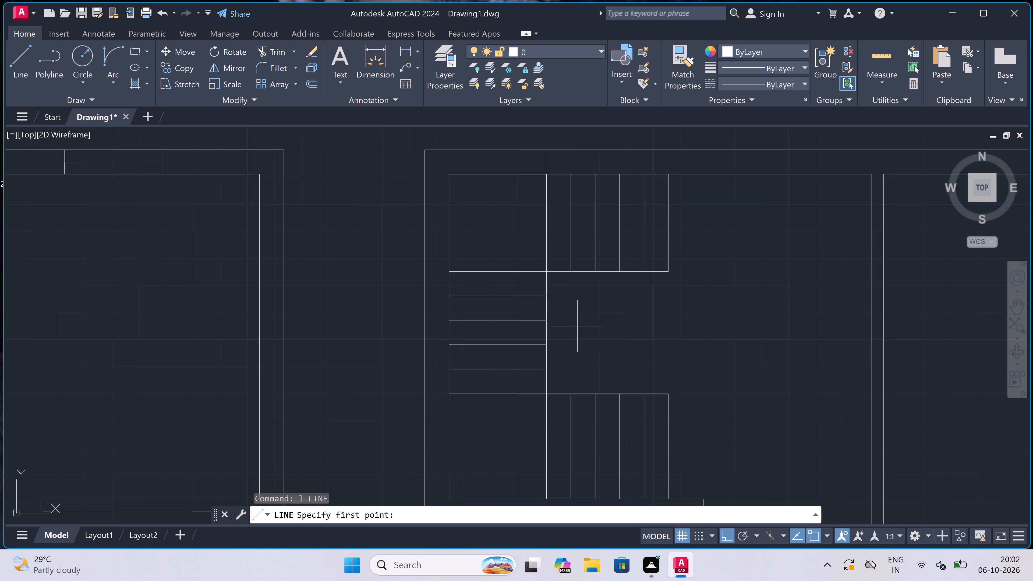
{"action": "left_click", "coordinate": [691, 220]}
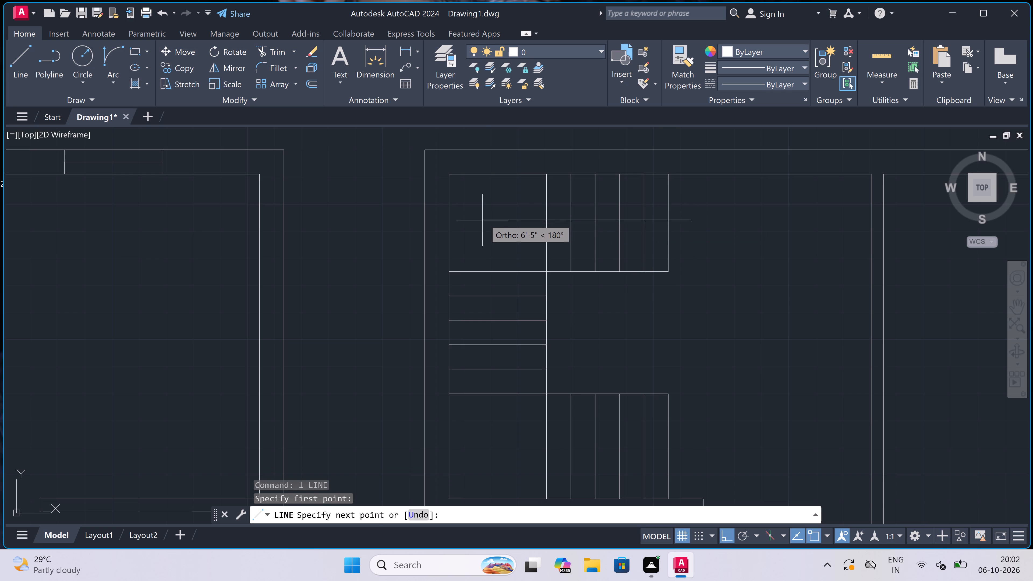
{"action": "left_click_drag", "start_coordinate": [484, 219], "coordinate": [484, 224]}
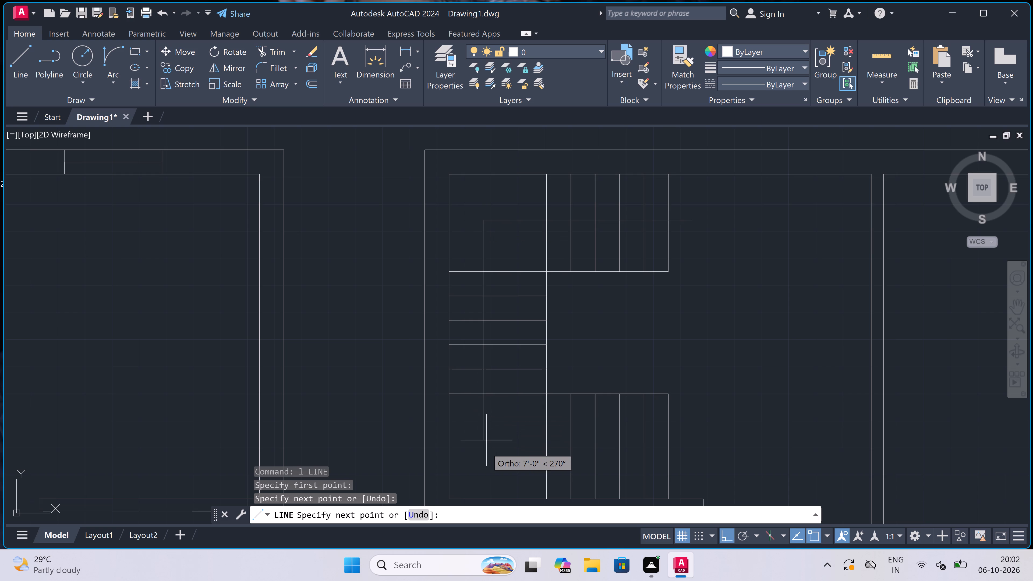
{"action": "left_click", "coordinate": [484, 451]}
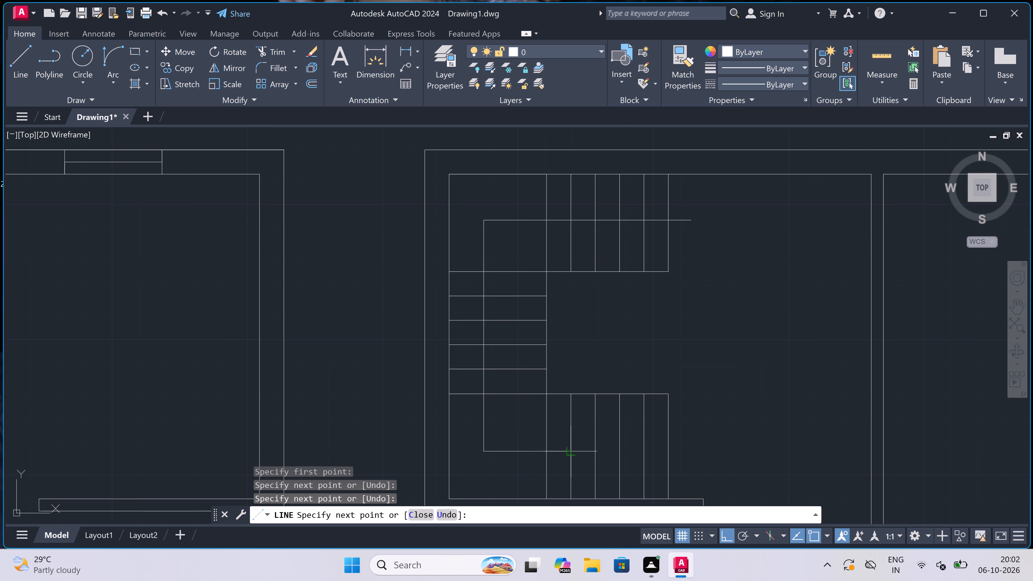
{"action": "left_click", "coordinate": [571, 452]}
{"action": "key", "text": "Escape"}
Draw a 4' wide window in the stair room's north wall, with a jamb line at each end and a glazing line midway.
{"action": "scroll", "coordinate": [531, 322], "scroll_direction": "down", "scroll_amount": 5}
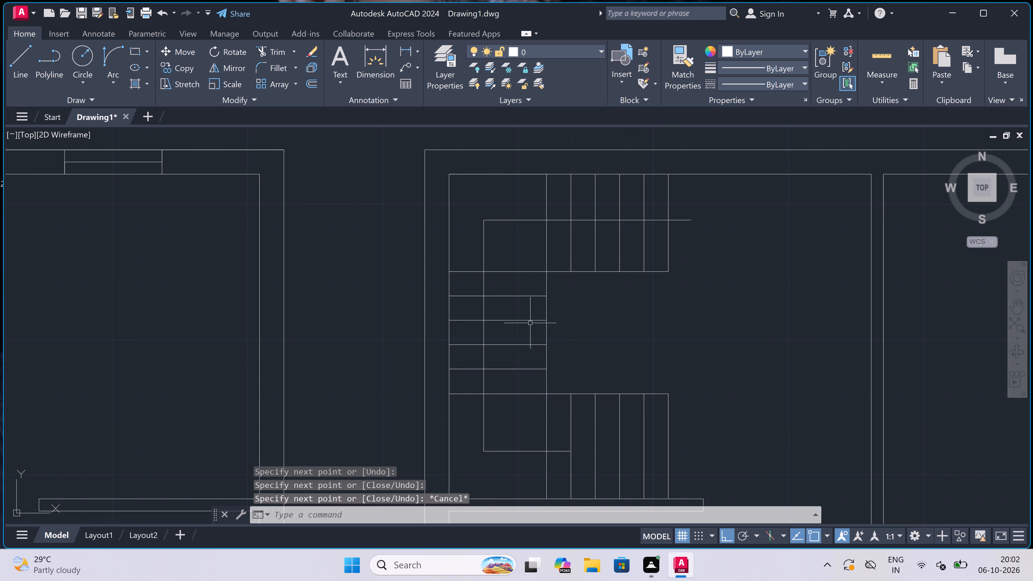
{"action": "scroll", "coordinate": [532, 321], "scroll_direction": "down", "scroll_amount": 3}
{"action": "scroll", "coordinate": [532, 321], "scroll_direction": "up", "scroll_amount": 5}
{"action": "key", "text": "space"}
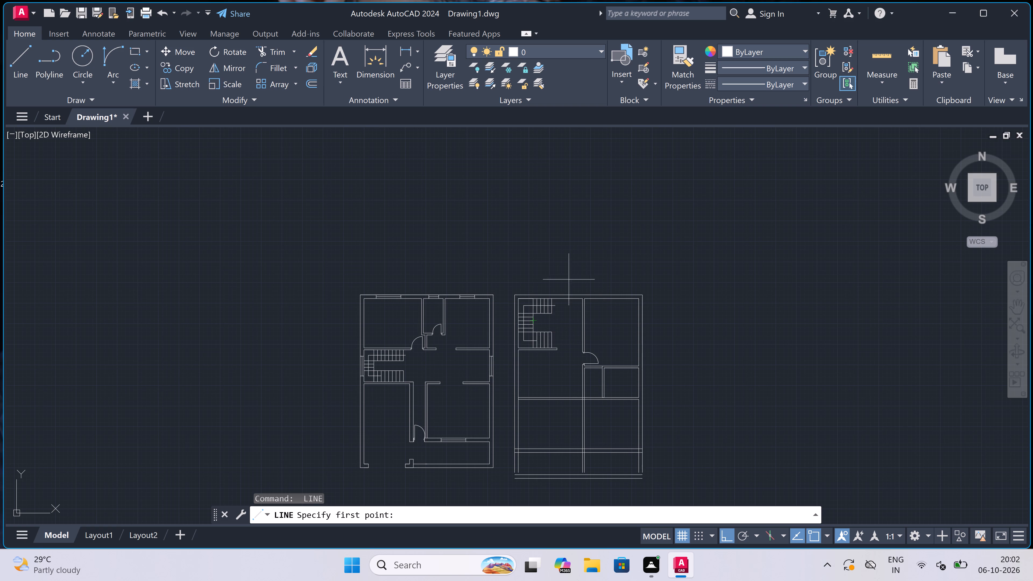
{"action": "scroll", "coordinate": [579, 261], "scroll_direction": "up", "scroll_amount": 2}
{"action": "scroll", "coordinate": [496, 342], "scroll_direction": "up", "scroll_amount": 1}
{"action": "scroll", "coordinate": [471, 357], "scroll_direction": "up", "scroll_amount": 2}
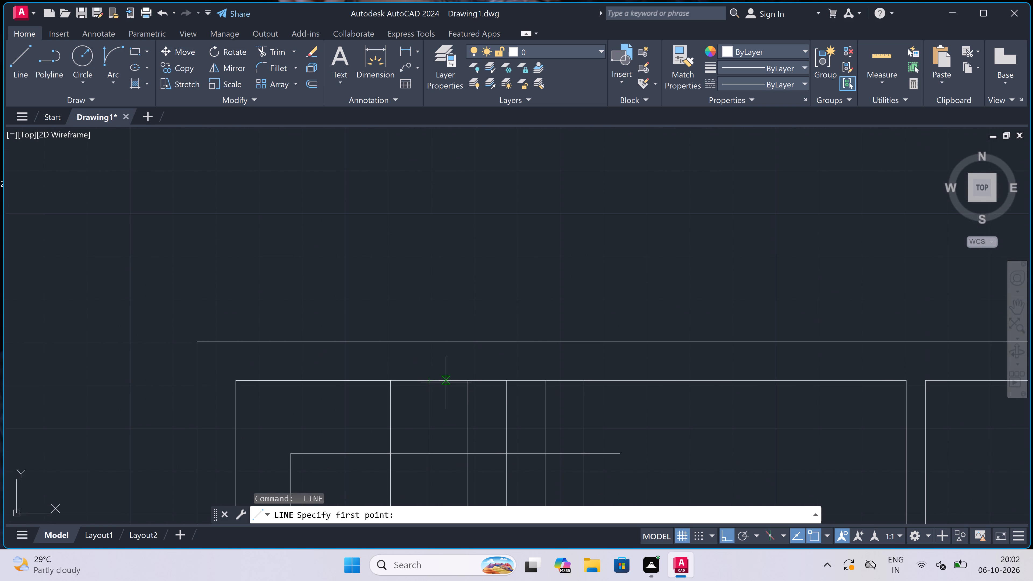
{"action": "left_click", "coordinate": [445, 383]}
{"action": "double_click", "coordinate": [447, 339]}
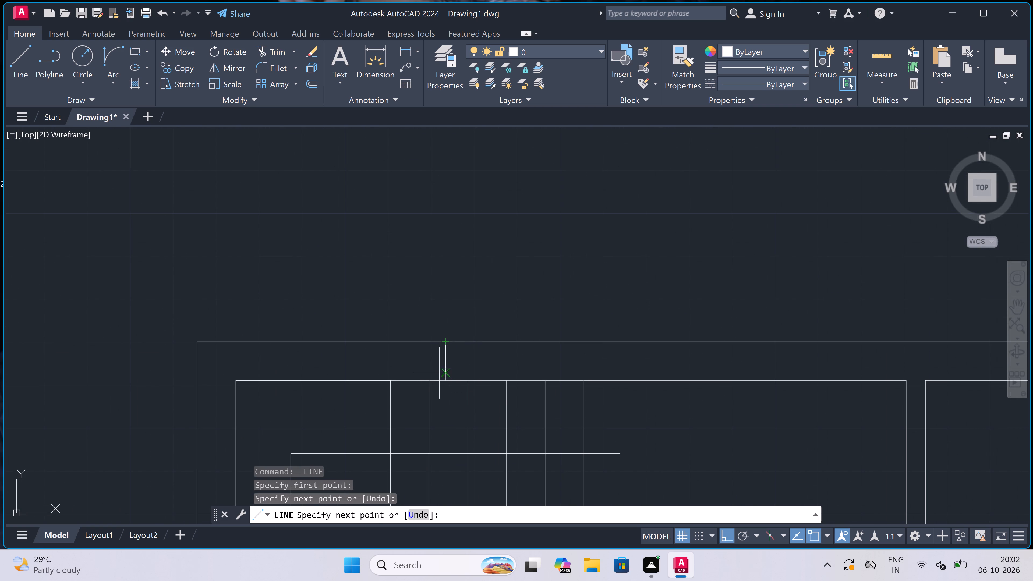
{"action": "left_click", "coordinate": [447, 363]}
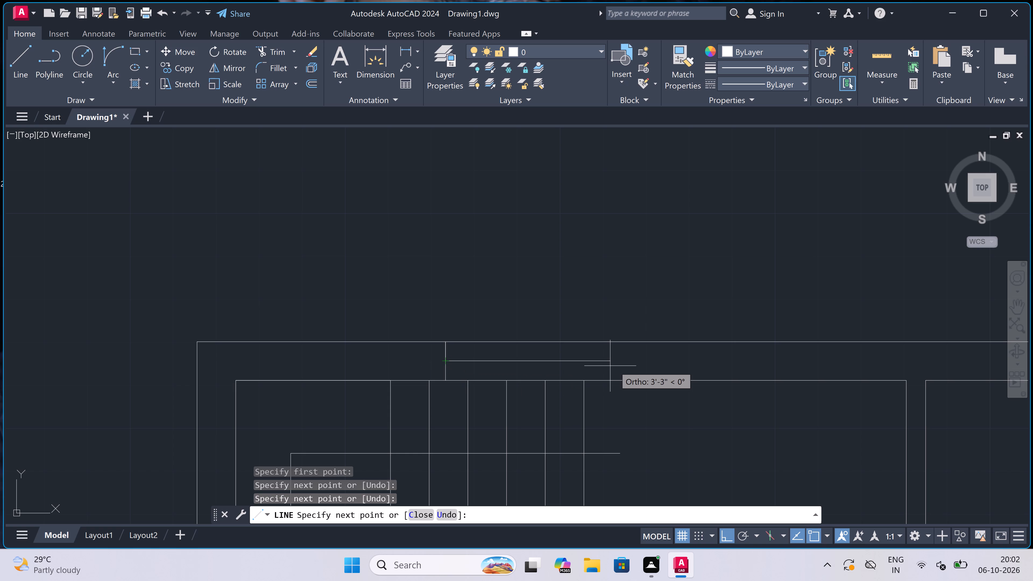
{"action": "type", "text": "4'"}
{"action": "key", "text": "space"}
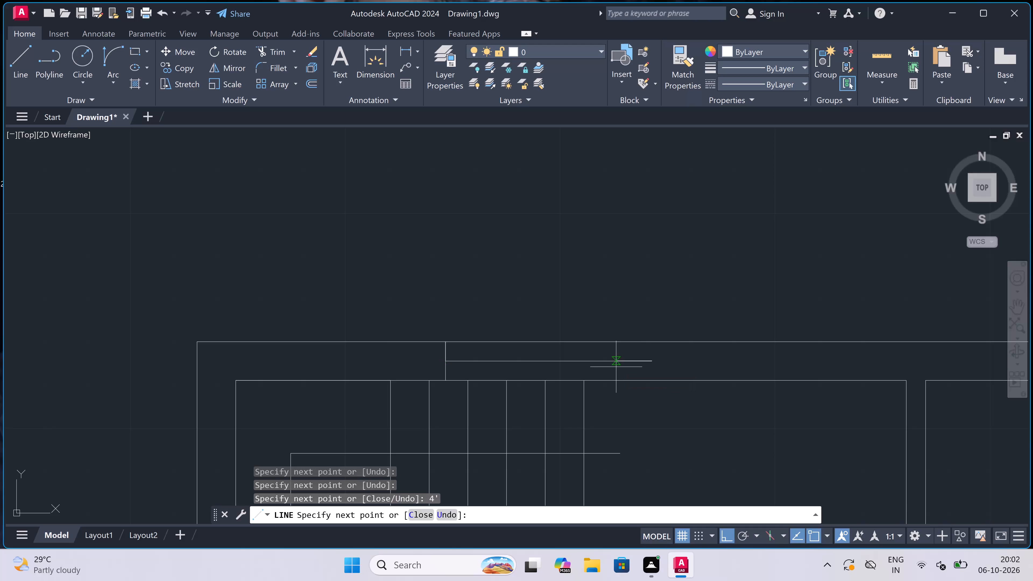
{"action": "left_click", "coordinate": [654, 341]}
{"action": "left_click", "coordinate": [651, 375]}
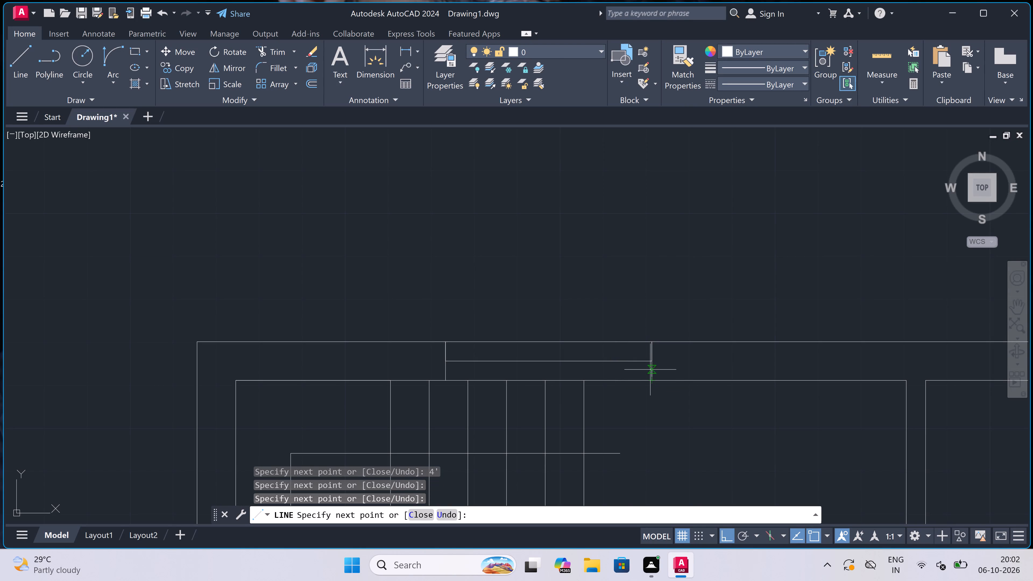
{"action": "key", "text": "Escape"}
Draw a 5' wide window in the north-east room's north wall, with a jamb line at each end and a glazing line midway.
{"action": "scroll", "coordinate": [531, 288], "scroll_direction": "down", "scroll_amount": 5}
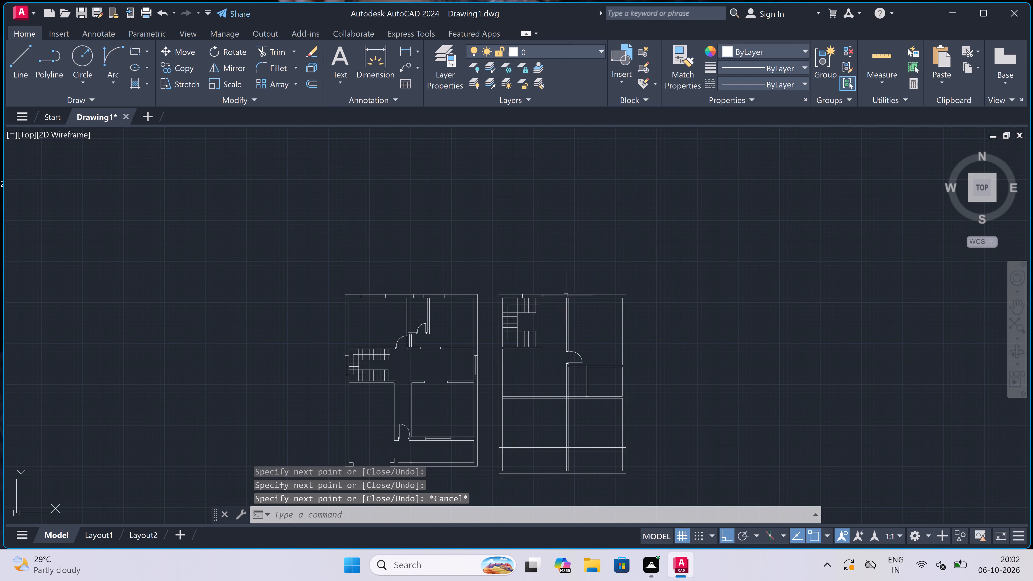
{"action": "scroll", "coordinate": [594, 339], "scroll_direction": "up", "scroll_amount": 2}
{"action": "key", "text": "space"}
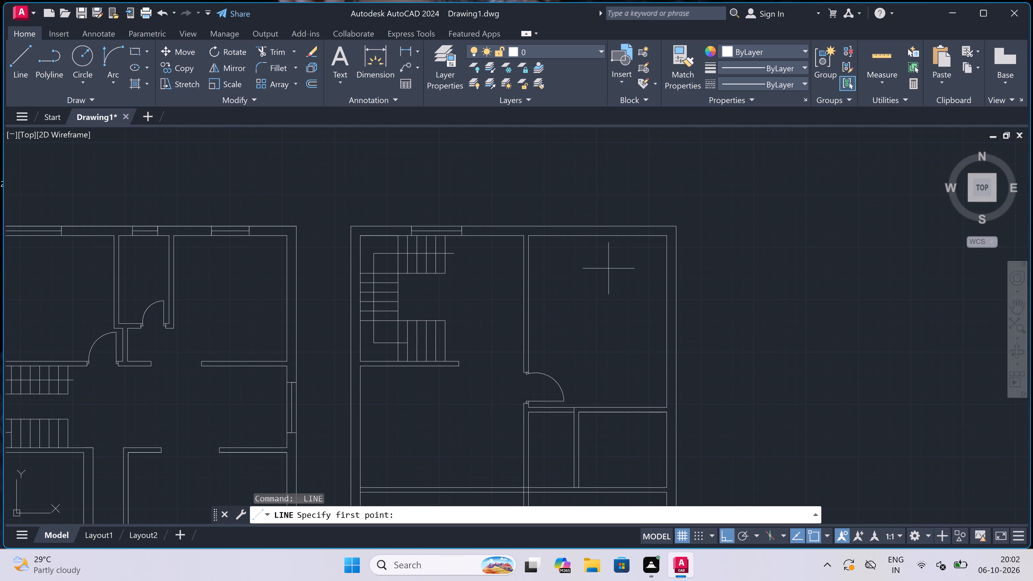
{"action": "scroll", "coordinate": [585, 204], "scroll_direction": "up", "scroll_amount": 4}
{"action": "scroll", "coordinate": [491, 354], "scroll_direction": "down", "scroll_amount": 2}
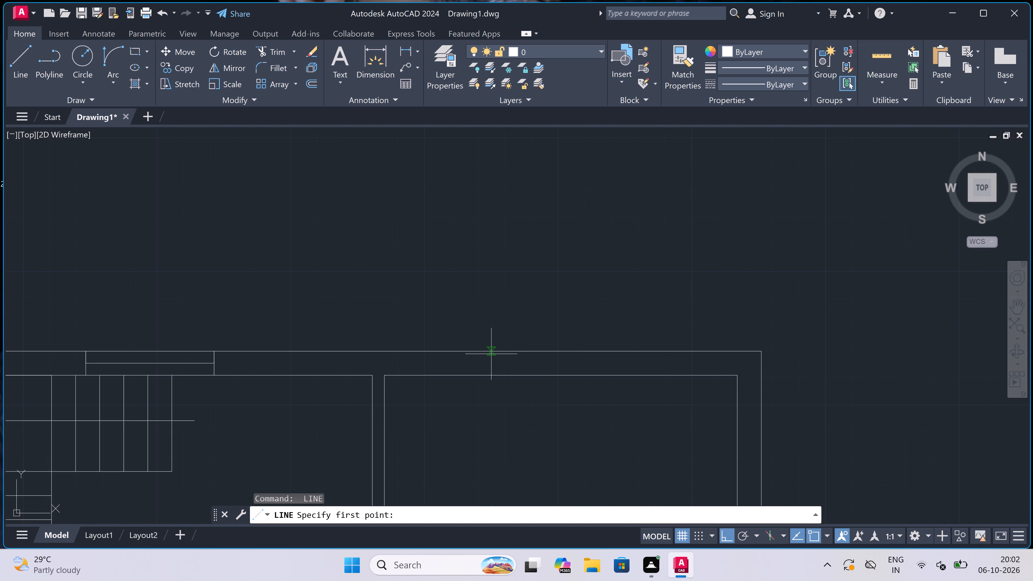
{"action": "left_click", "coordinate": [486, 350]}
{"action": "left_click", "coordinate": [486, 371]}
{"action": "scroll", "coordinate": [486, 367], "scroll_direction": "up", "scroll_amount": 1}
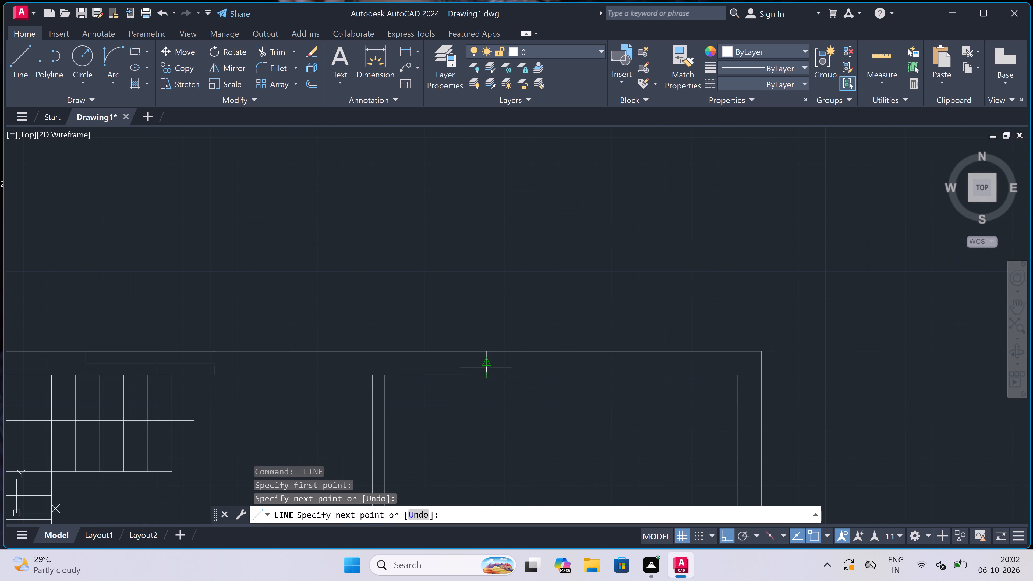
{"action": "scroll", "coordinate": [486, 367], "scroll_direction": "up", "scroll_amount": 1}
{"action": "left_click", "coordinate": [486, 359]}
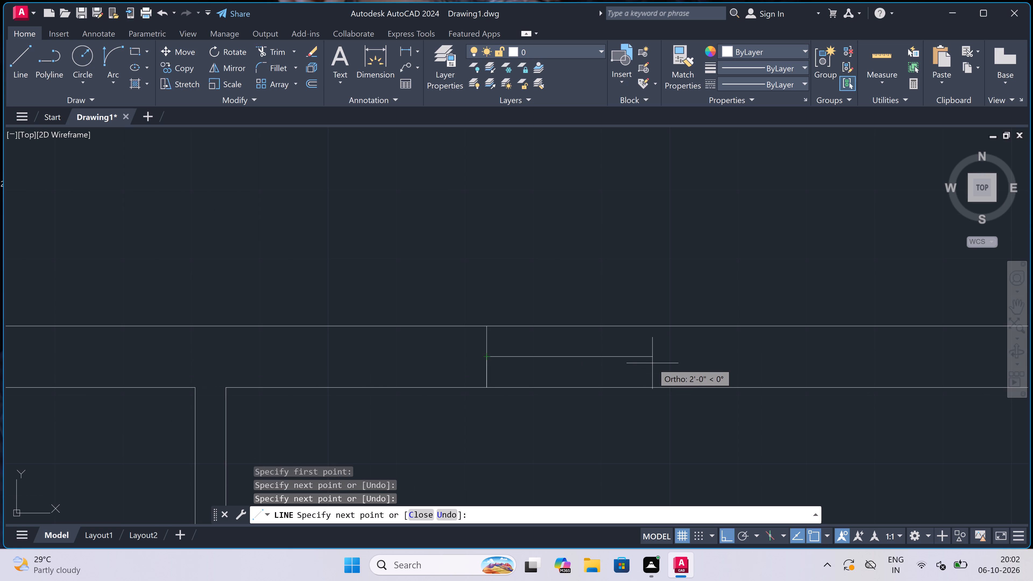
{"action": "type", "text": "5'"}
{"action": "key", "text": "space"}
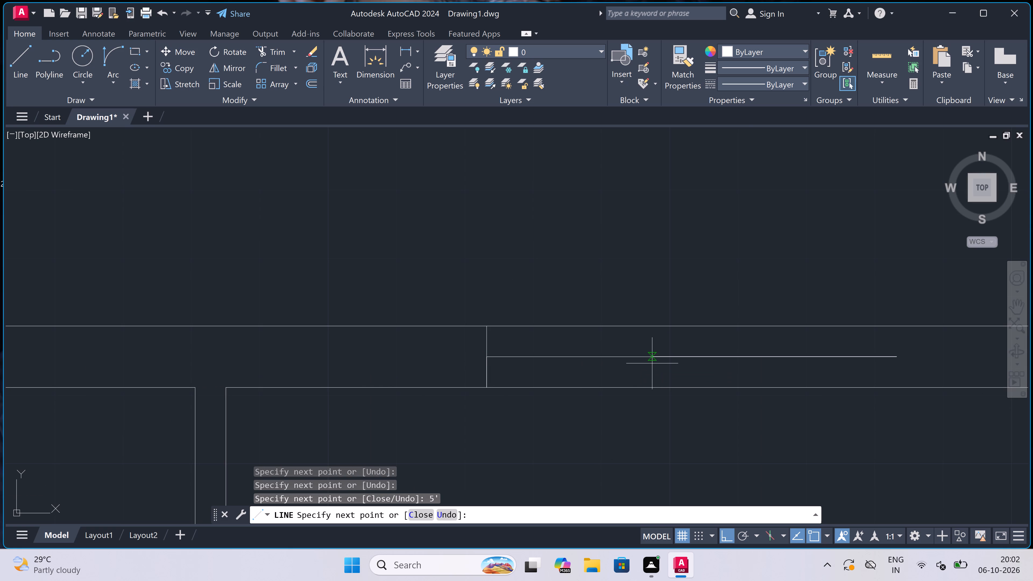
{"action": "scroll", "coordinate": [652, 363], "scroll_direction": "down", "scroll_amount": 1}
{"action": "scroll", "coordinate": [798, 332], "scroll_direction": "up", "scroll_amount": 1}
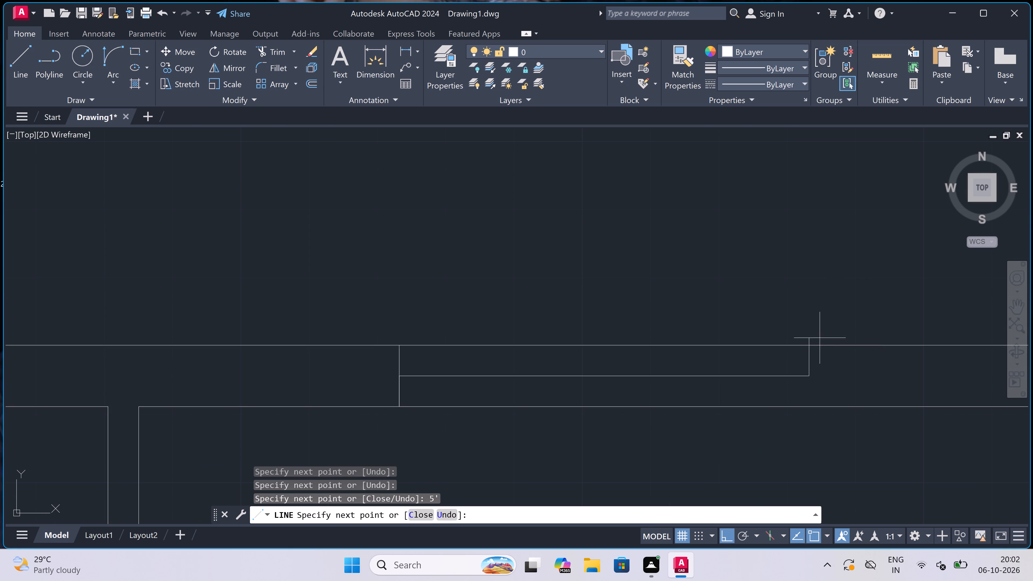
{"action": "left_click", "coordinate": [811, 347]}
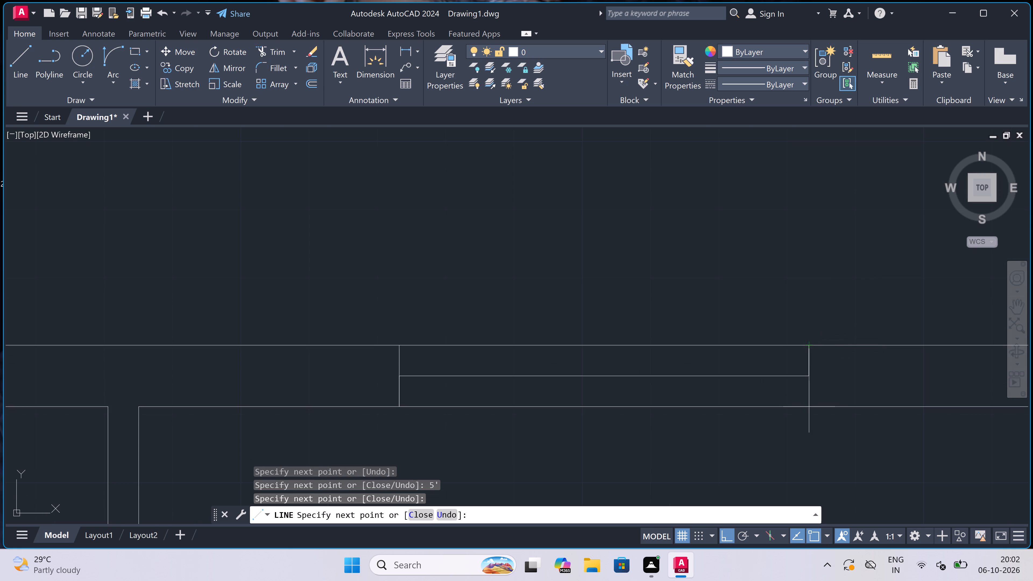
{"action": "left_click", "coordinate": [808, 409]}
{"action": "key", "text": "Escape"}
Draw a door jamb line across the small room's west partition, just north of the east-west partition, with a 2" stub northward from its midpoint.
{"action": "scroll", "coordinate": [599, 295], "scroll_direction": "down", "scroll_amount": 3}
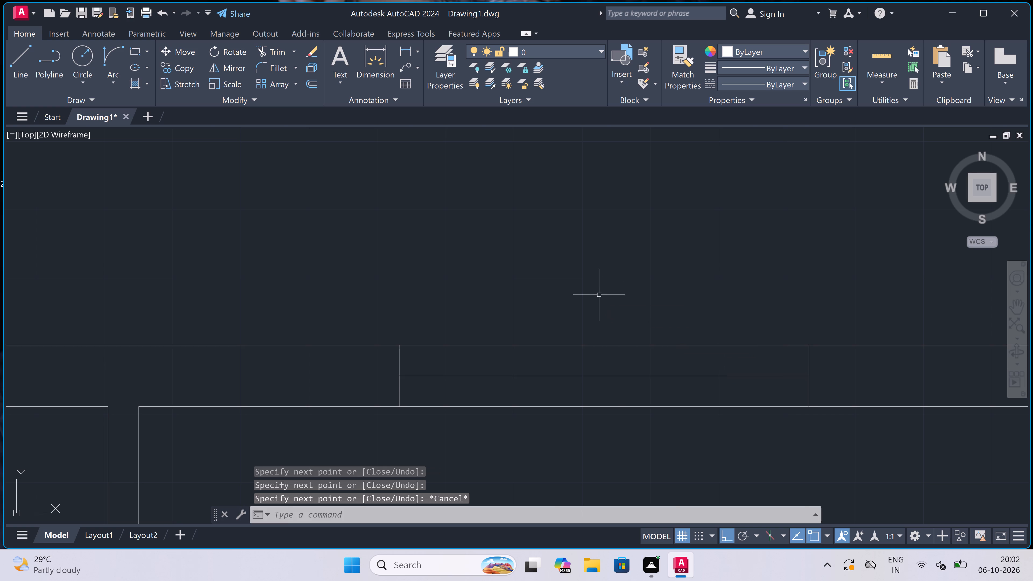
{"action": "scroll", "coordinate": [599, 295], "scroll_direction": "down", "scroll_amount": 4}
{"action": "scroll", "coordinate": [613, 363], "scroll_direction": "up", "scroll_amount": 2}
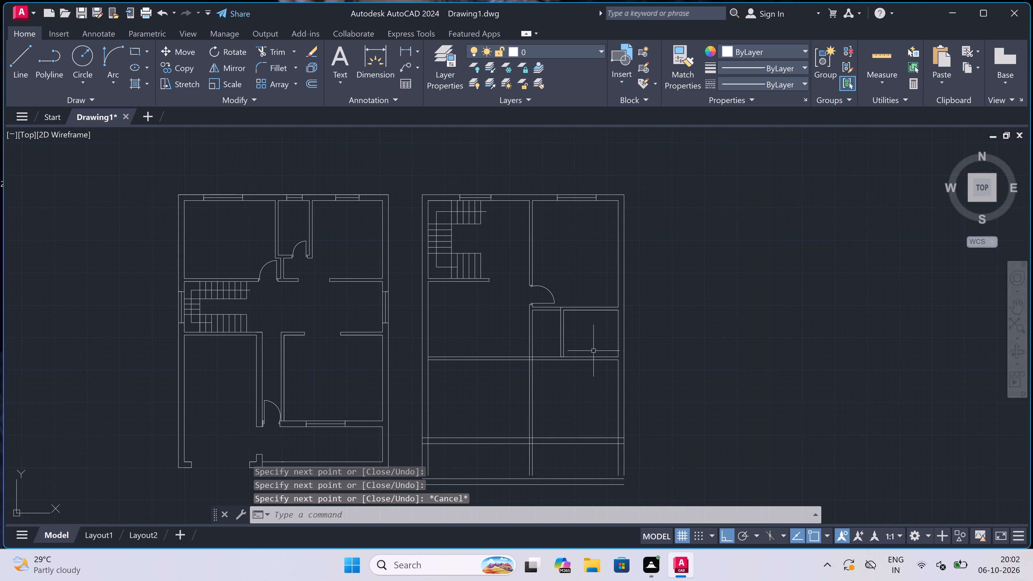
{"action": "scroll", "coordinate": [507, 318], "scroll_direction": "up", "scroll_amount": 2}
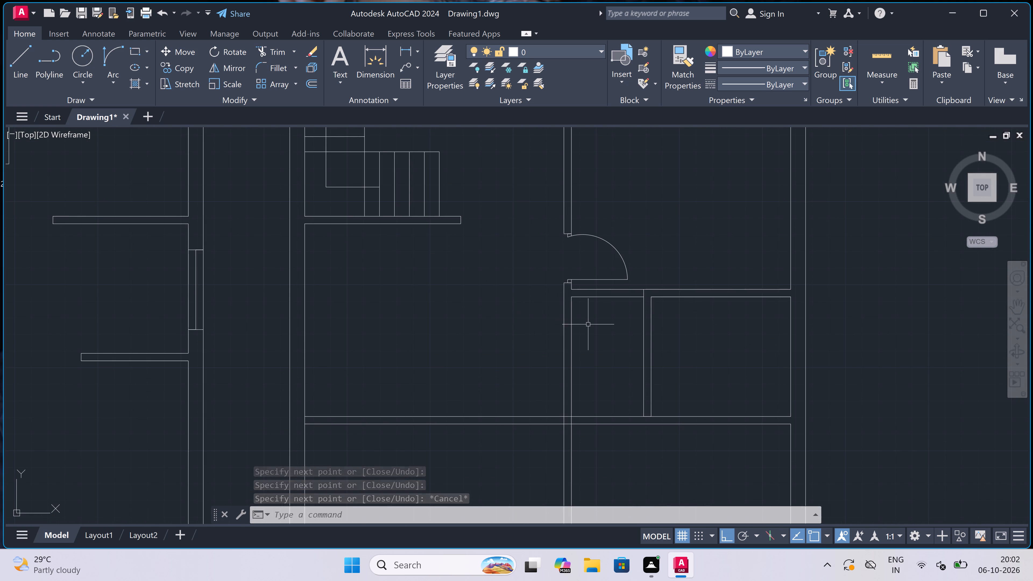
{"action": "key", "text": "space"}
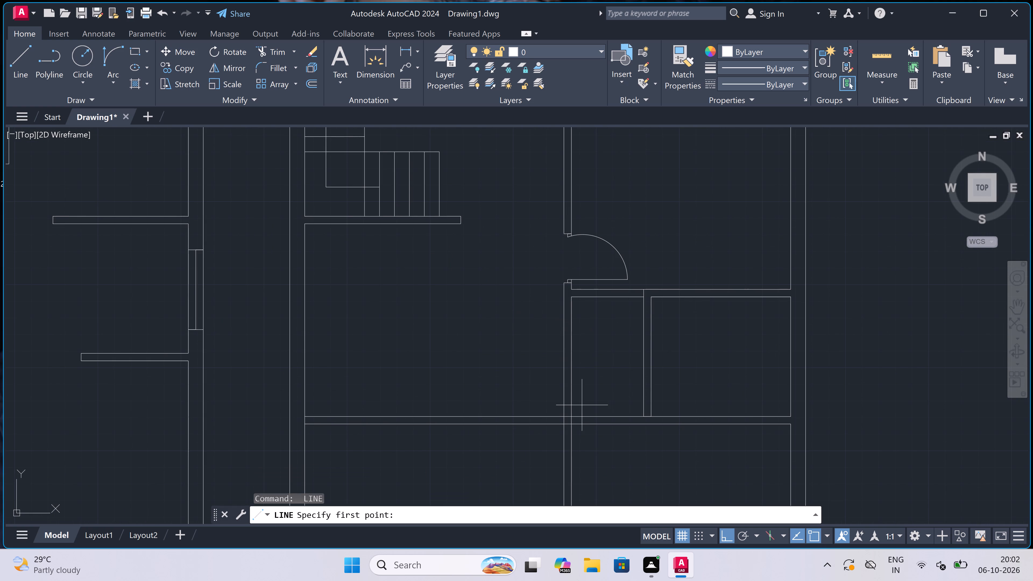
{"action": "scroll", "coordinate": [551, 427], "scroll_direction": "up", "scroll_amount": 3}
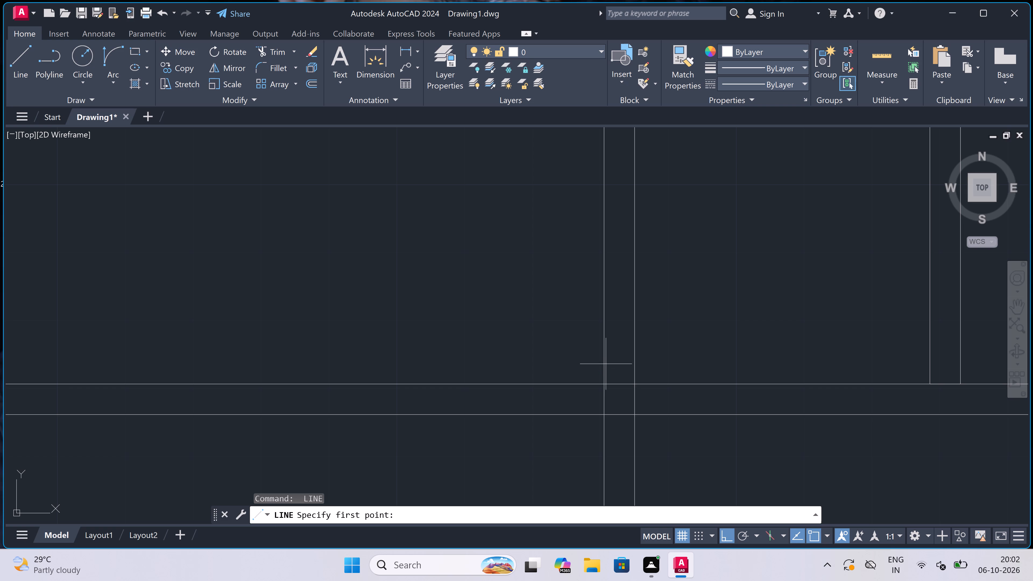
{"action": "left_click", "coordinate": [603, 359]}
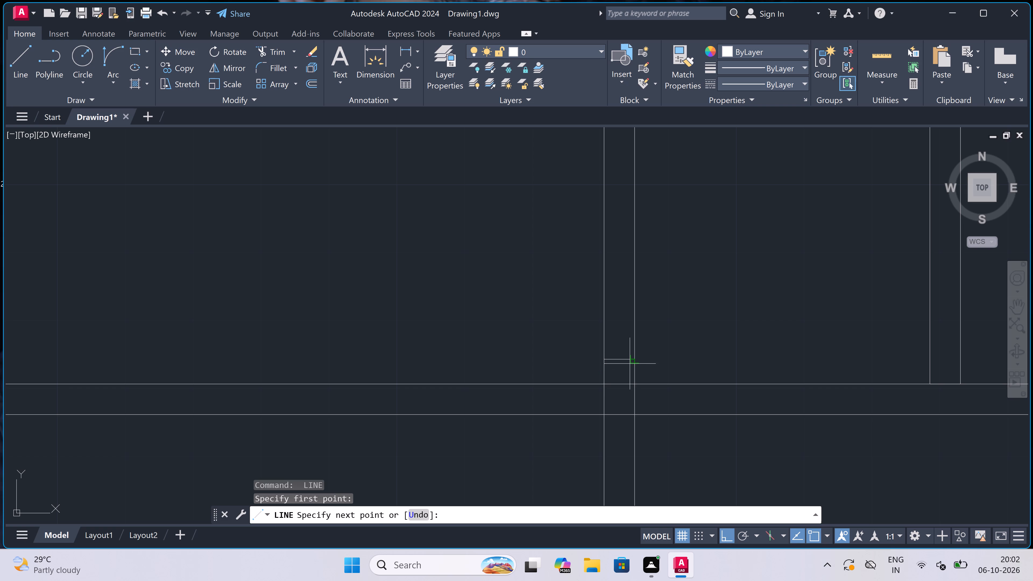
{"action": "left_click", "coordinate": [631, 361]}
{"action": "double_click", "coordinate": [607, 364]}
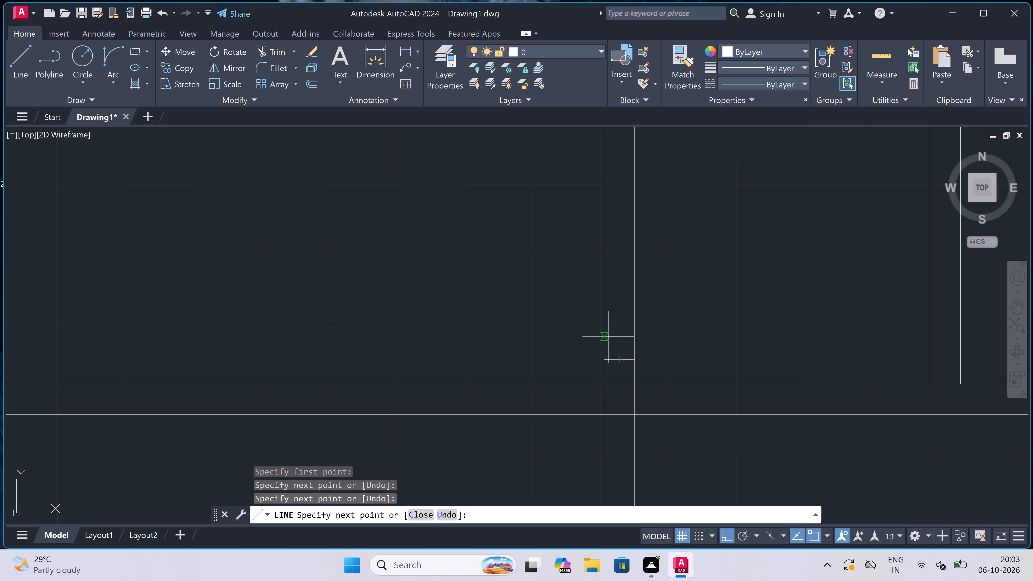
{"action": "left_click", "coordinate": [621, 364]}
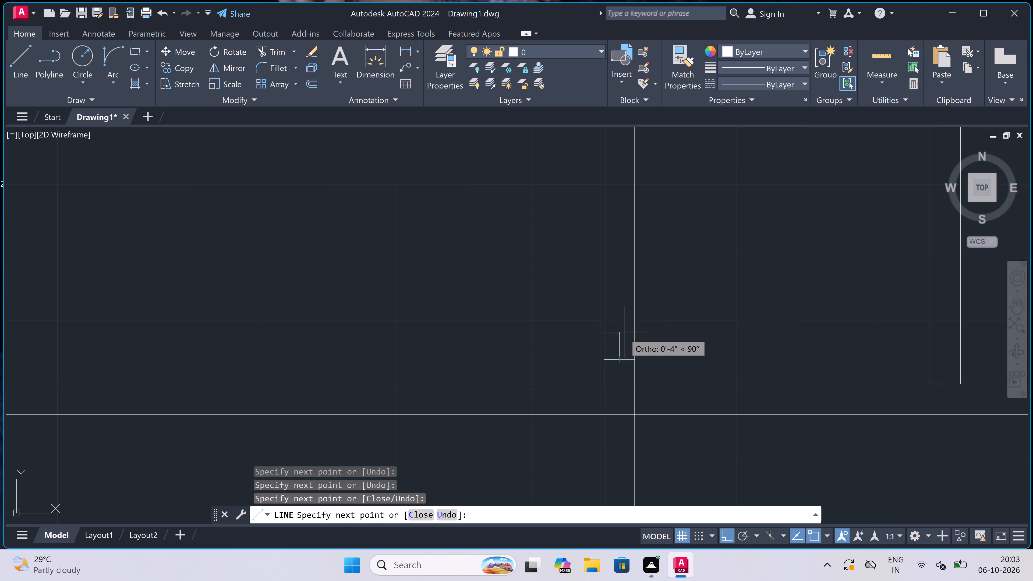
{"action": "key", "text": "3"}
{"action": "key", "text": "BackSpace"}
{"action": "type", "text": "2\""}
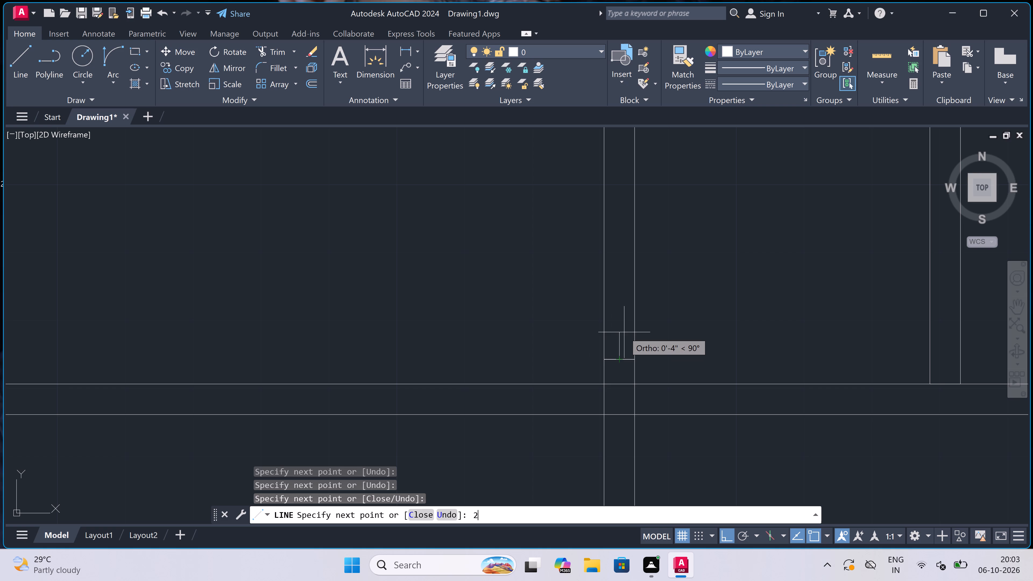
{"action": "key", "text": "space"}
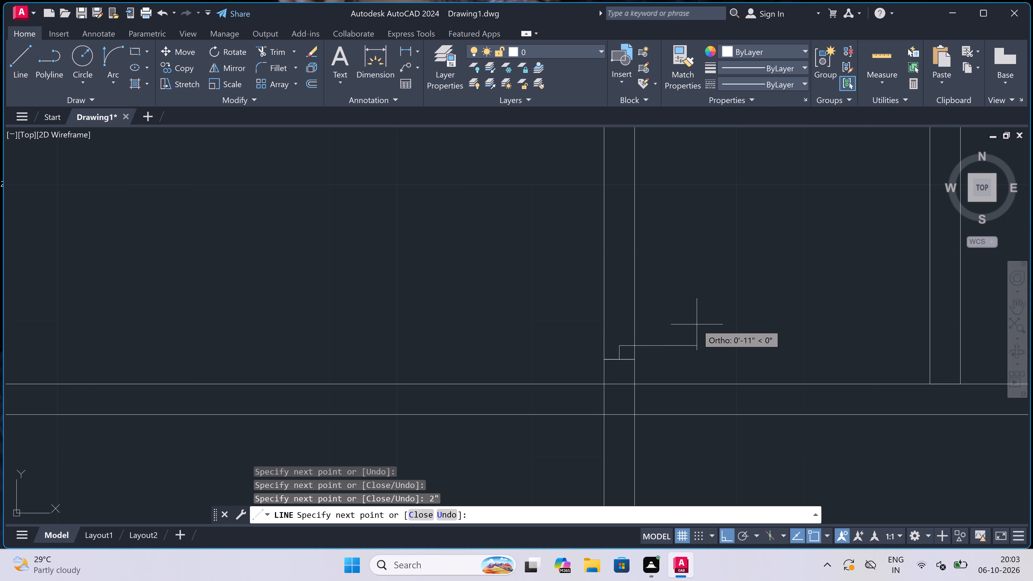
{"action": "key", "text": "Escape"}
Draw the door's northern jamb line across the small room's west partition, with a 2" stub southward from its midpoint and a 3' leaf eastward.
{"action": "scroll", "coordinate": [544, 363], "scroll_direction": "down", "scroll_amount": 2}
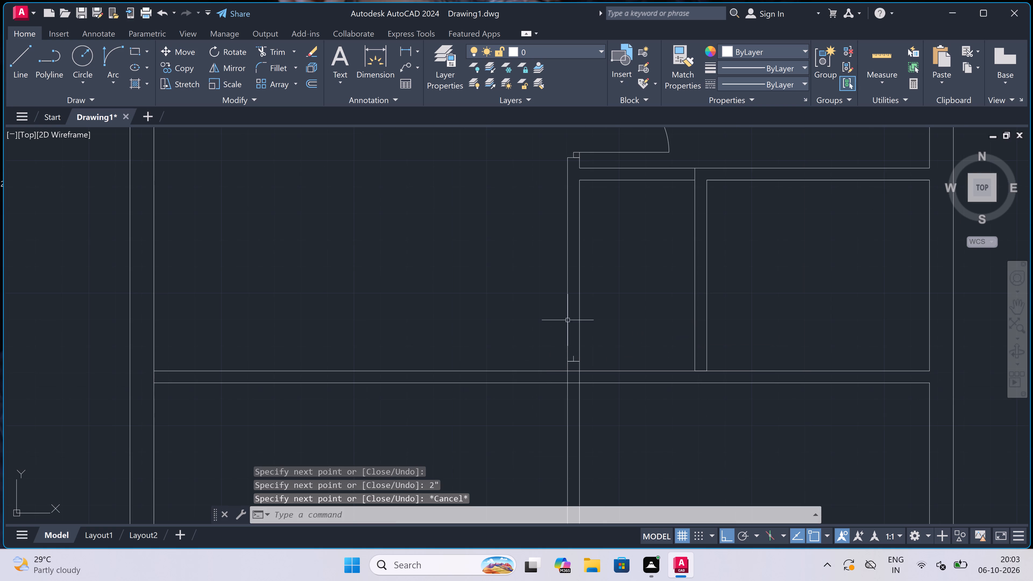
{"action": "scroll", "coordinate": [571, 296], "scroll_direction": "up", "scroll_amount": 1}
{"action": "key", "text": "space"}
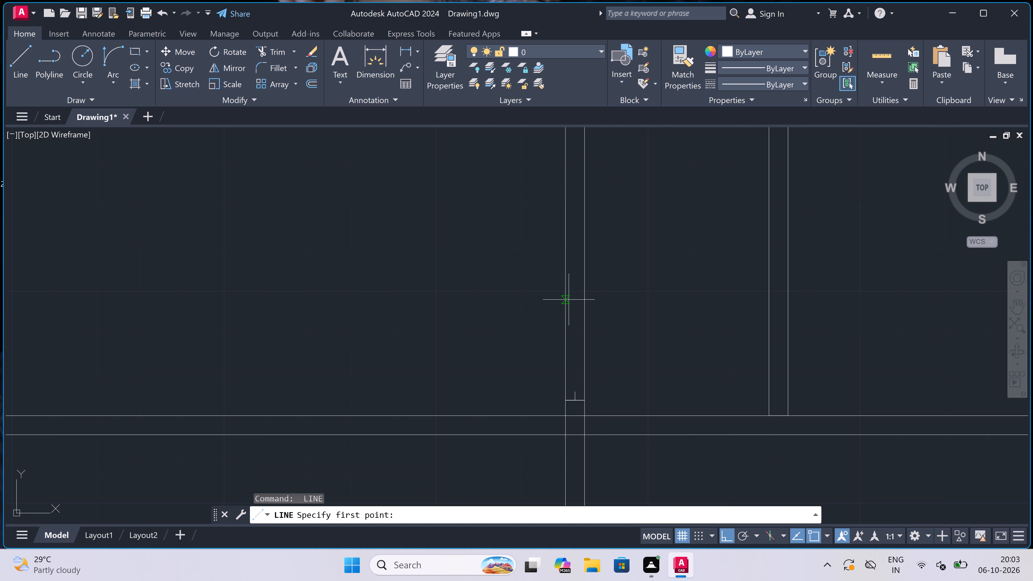
{"action": "left_click", "coordinate": [567, 294]}
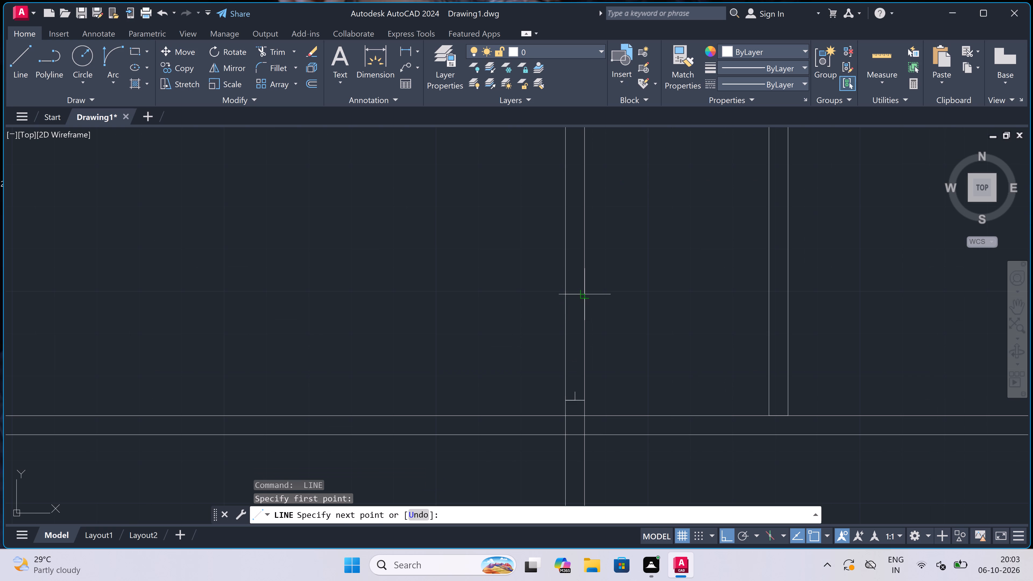
{"action": "left_click", "coordinate": [586, 296]}
{"action": "scroll", "coordinate": [571, 297], "scroll_direction": "up", "scroll_amount": 3}
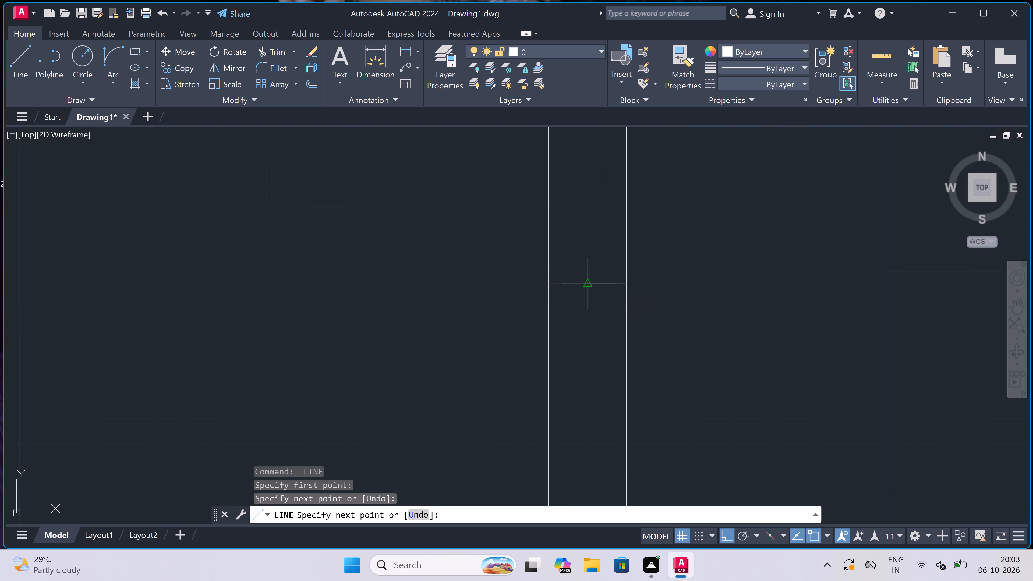
{"action": "left_click", "coordinate": [587, 284]}
{"action": "type", "text": "2\""}
{"action": "key", "text": "space"}
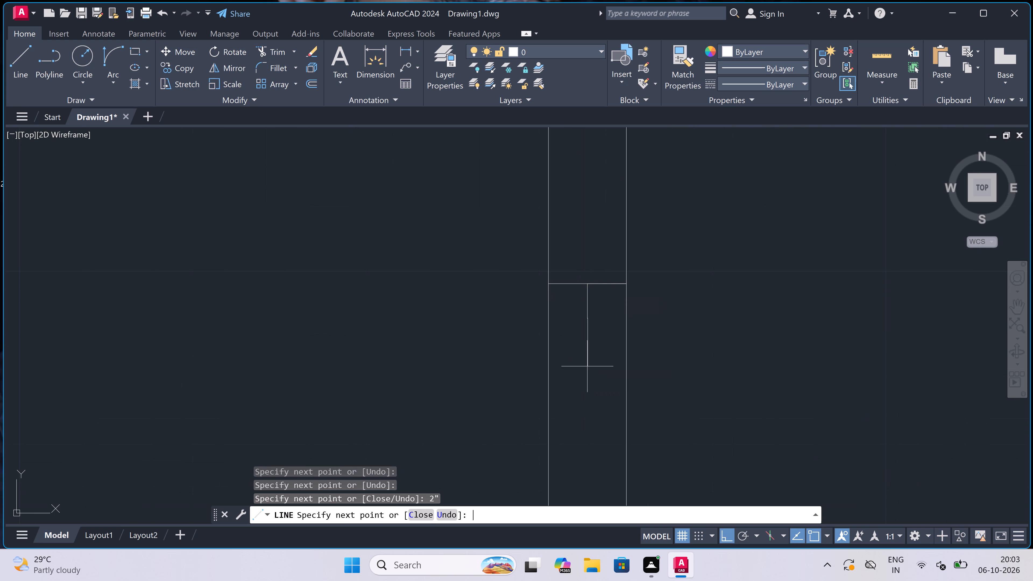
{"action": "type", "text": "3'"}
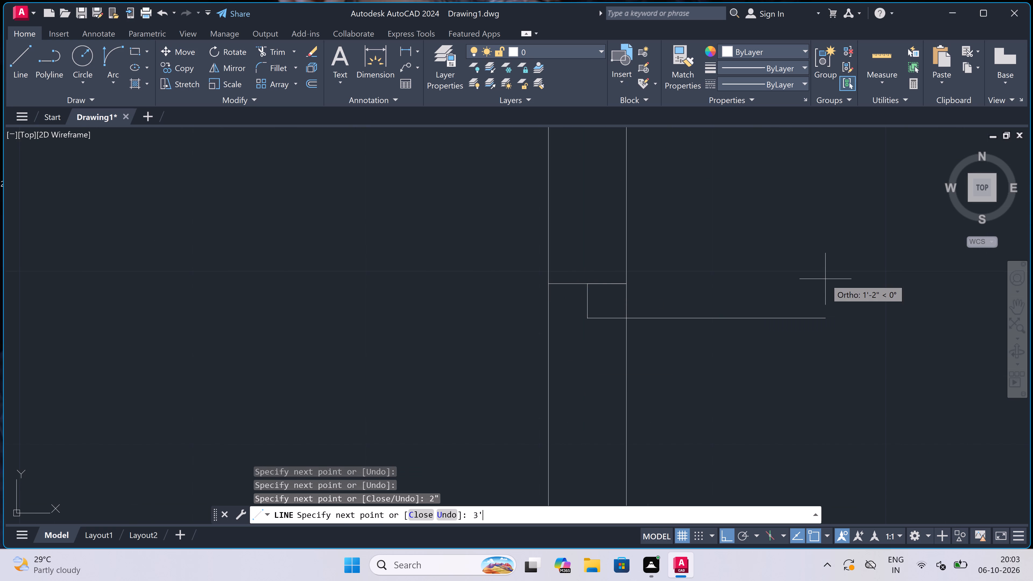
{"action": "key", "text": "space"}
{"action": "key", "text": "Escape"}
Move the northern jamb line, its stub and the door leaf about 4" north along the partition.
{"action": "scroll", "coordinate": [580, 247], "scroll_direction": "down", "scroll_amount": 4}
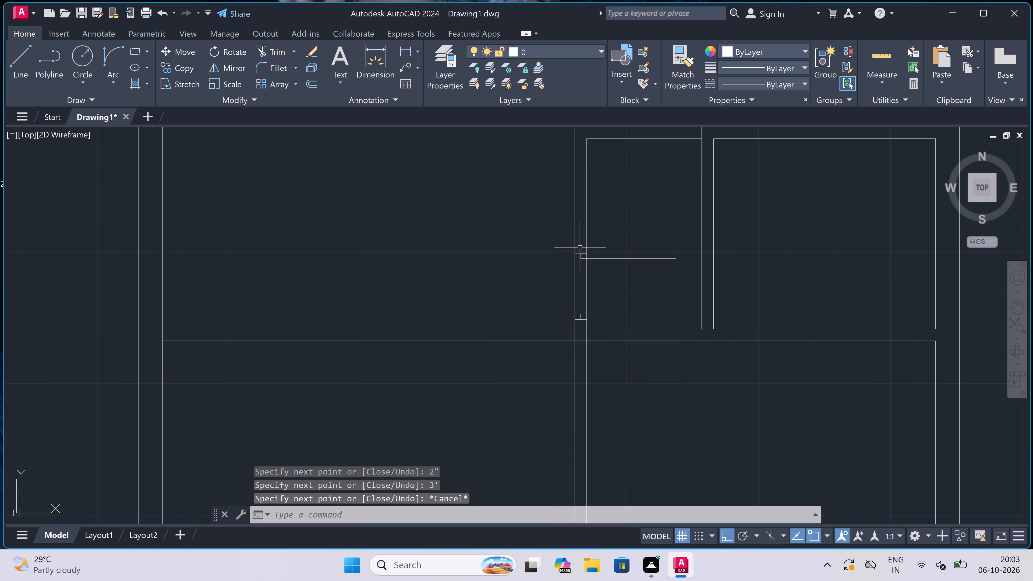
{"action": "scroll", "coordinate": [610, 272], "scroll_direction": "up", "scroll_amount": 1}
{"action": "scroll", "coordinate": [574, 243], "scroll_direction": "up", "scroll_amount": 2}
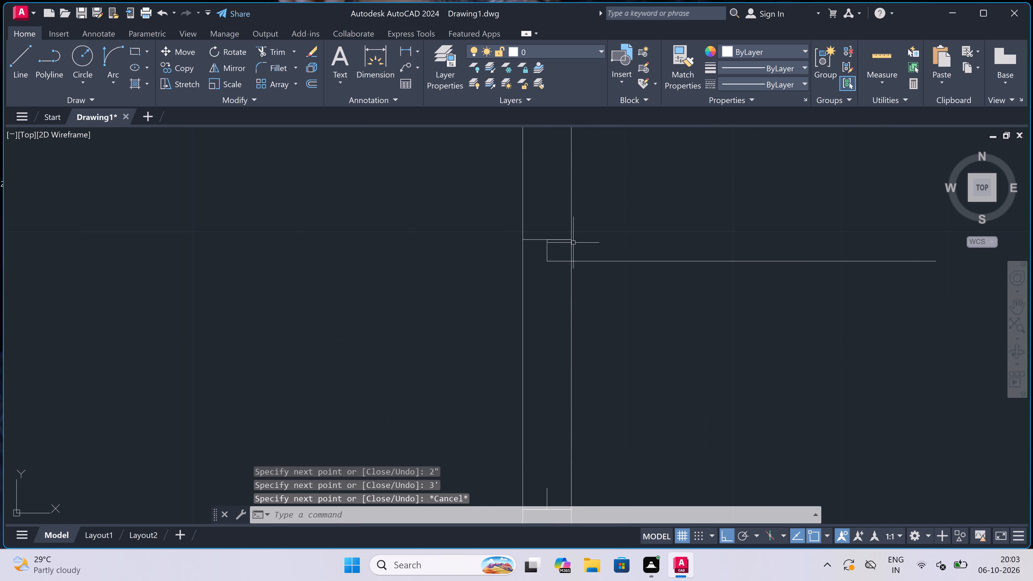
{"action": "scroll", "coordinate": [563, 236], "scroll_direction": "up", "scroll_amount": 2}
{"action": "left_click", "coordinate": [563, 233]}
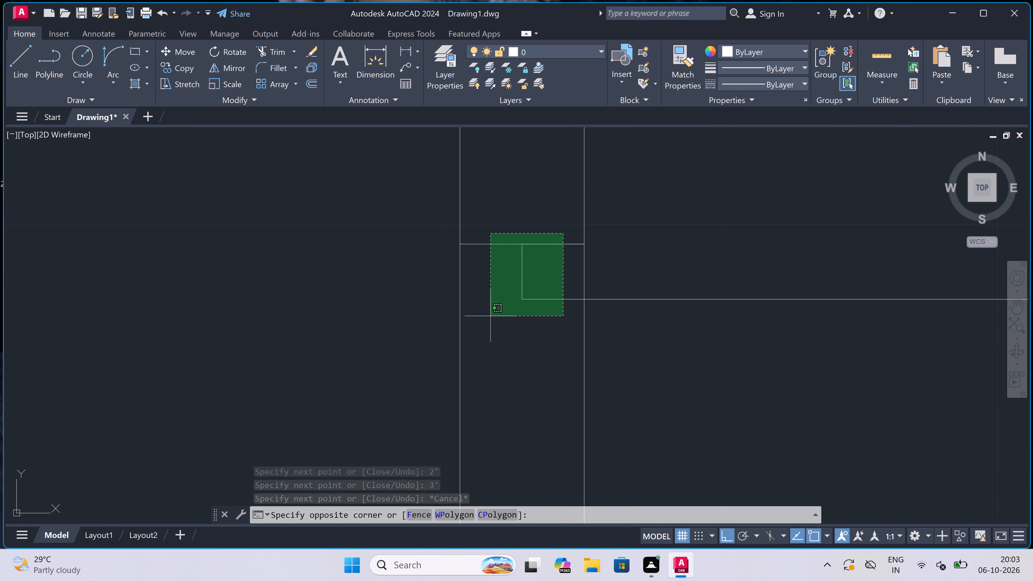
{"action": "double_click", "coordinate": [487, 341]}
{"action": "left_click", "coordinate": [182, 50]}
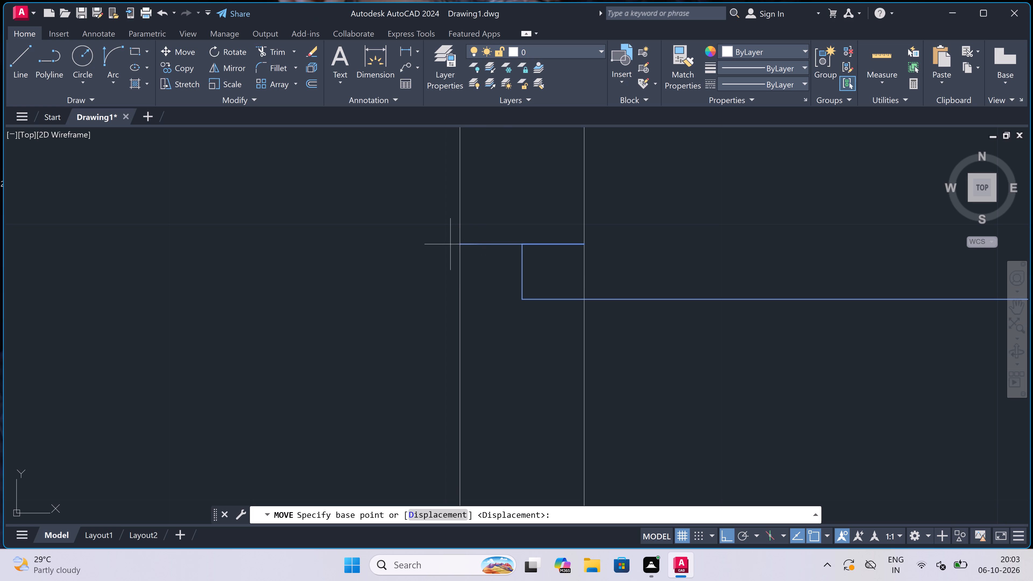
{"action": "left_click", "coordinate": [522, 245]}
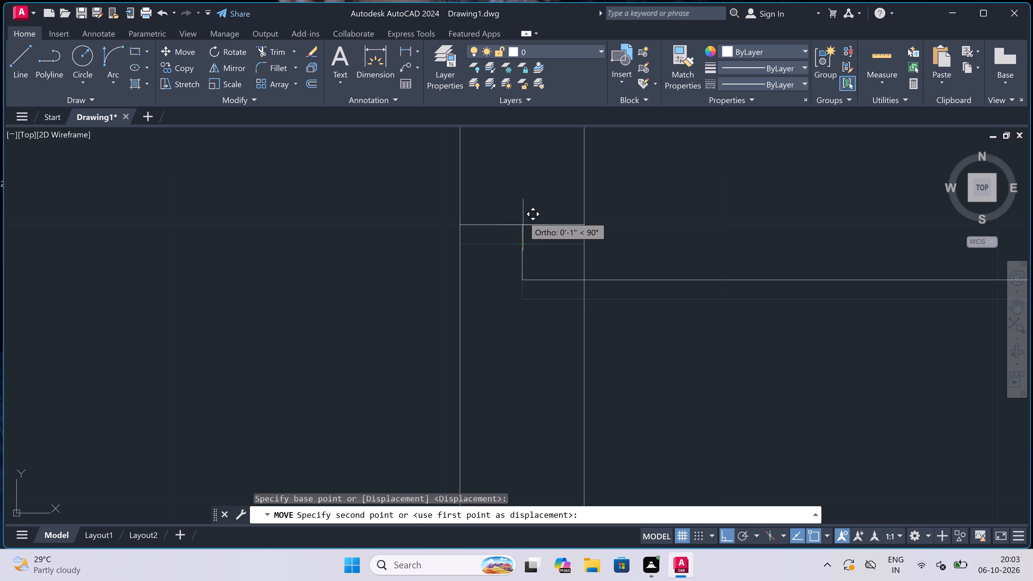
{"action": "scroll", "coordinate": [522, 191], "scroll_direction": "down", "scroll_amount": 3}
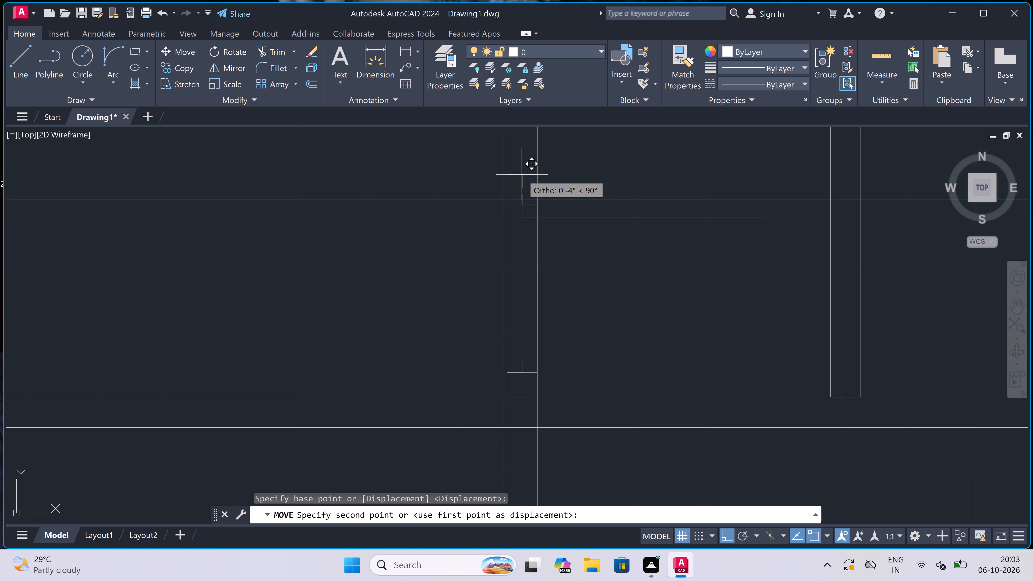
{"action": "left_click", "coordinate": [522, 175]}
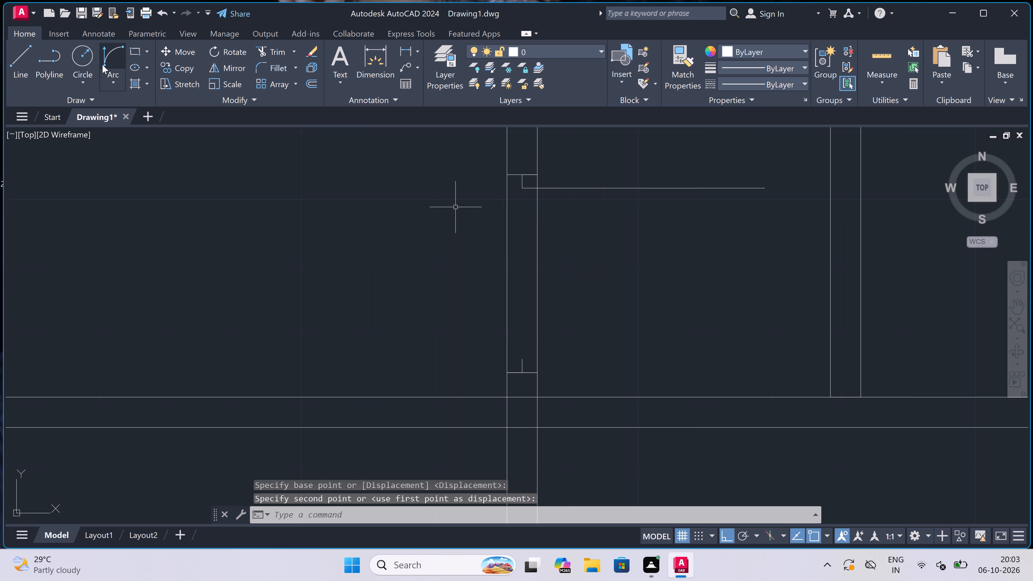
Draw the door swing arc from the leaf's east end to the southern jamb's stub, with a southward start direction.
{"action": "left_click", "coordinate": [110, 50]}
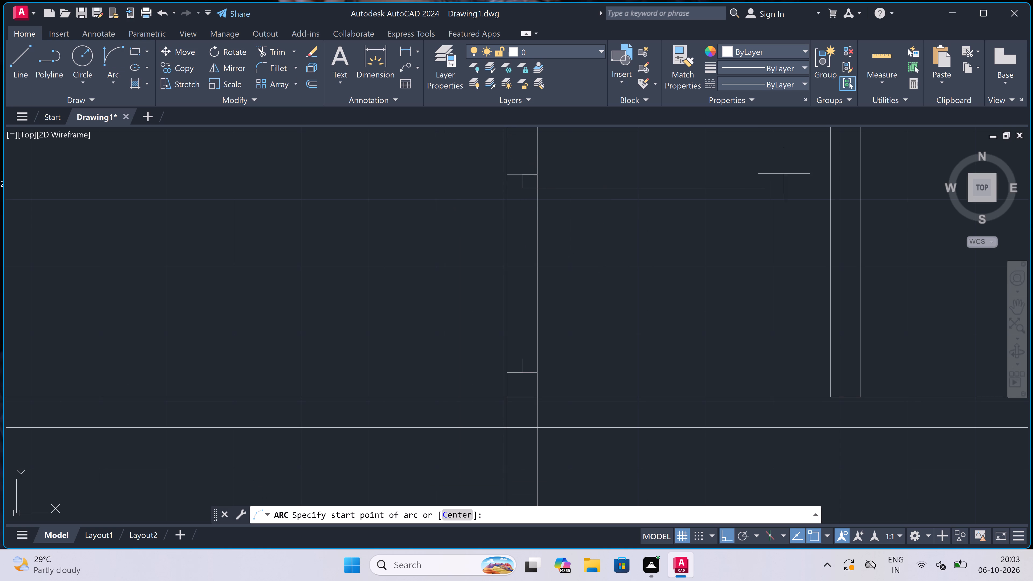
{"action": "left_click", "coordinate": [767, 187]}
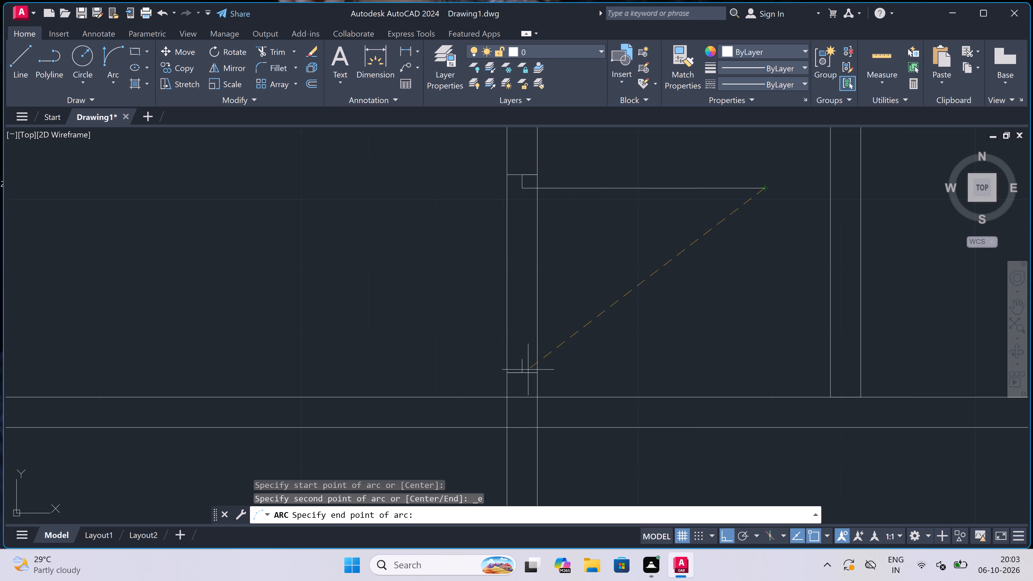
{"action": "left_click", "coordinate": [524, 359]}
{"action": "double_click", "coordinate": [704, 350]}
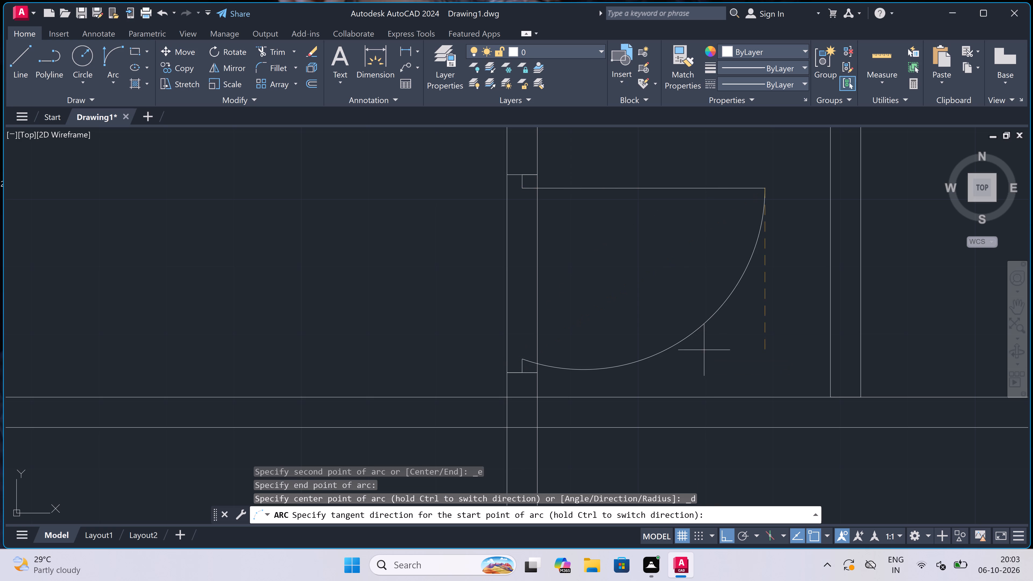
Trim both lines of the small room's west partition out of the door opening between the jambs.
{"action": "key", "text": "t"}
{"action": "key", "text": "r"}
{"action": "key", "text": "space"}
{"action": "left_click", "coordinate": [602, 282]}
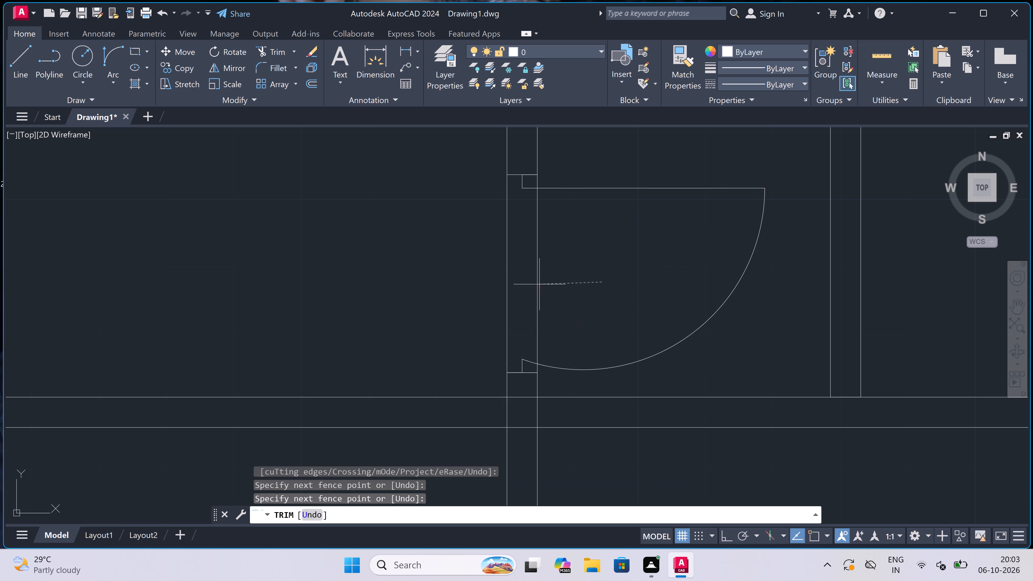
{"action": "double_click", "coordinate": [317, 285]}
Trim the crossing wall lines inside the junction of the small room's west partition and the east-west partition south of it.
{"action": "scroll", "coordinate": [454, 281], "scroll_direction": "down", "scroll_amount": 4}
{"action": "scroll", "coordinate": [461, 308], "scroll_direction": "up", "scroll_amount": 3}
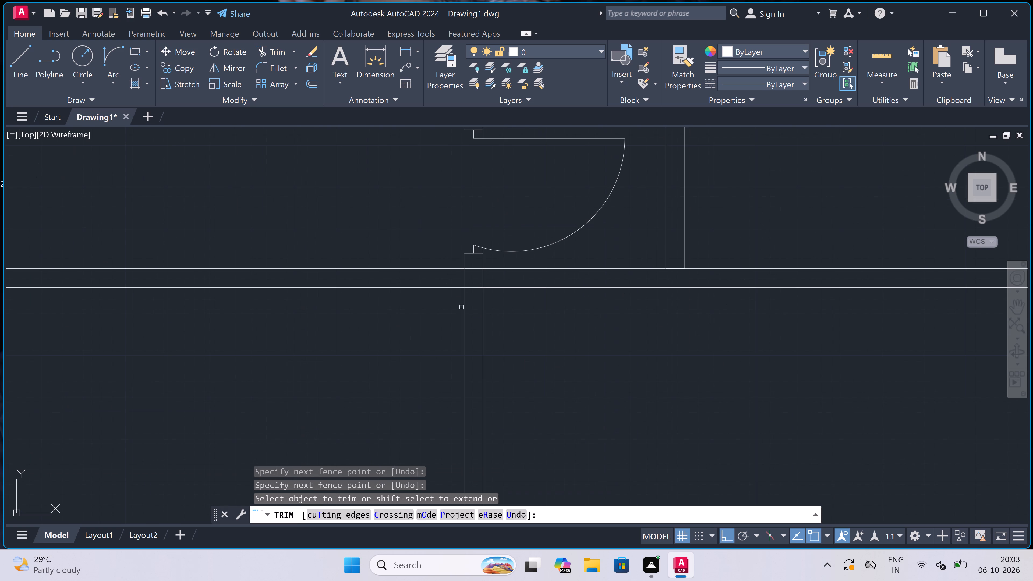
{"action": "scroll", "coordinate": [473, 265], "scroll_direction": "up", "scroll_amount": 2}
{"action": "left_click", "coordinate": [473, 265]}
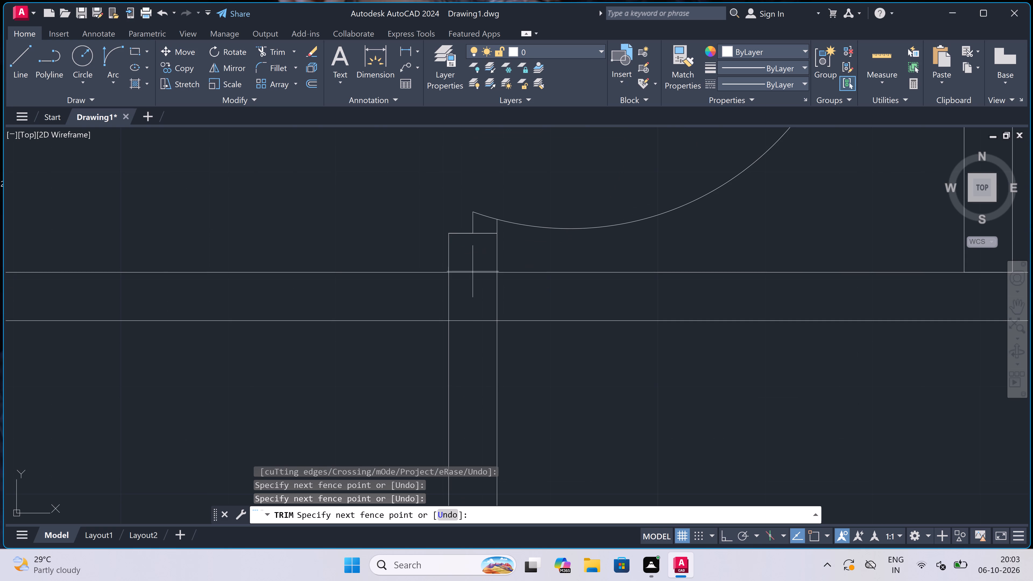
{"action": "left_click", "coordinate": [473, 346]}
{"action": "left_click", "coordinate": [391, 296]}
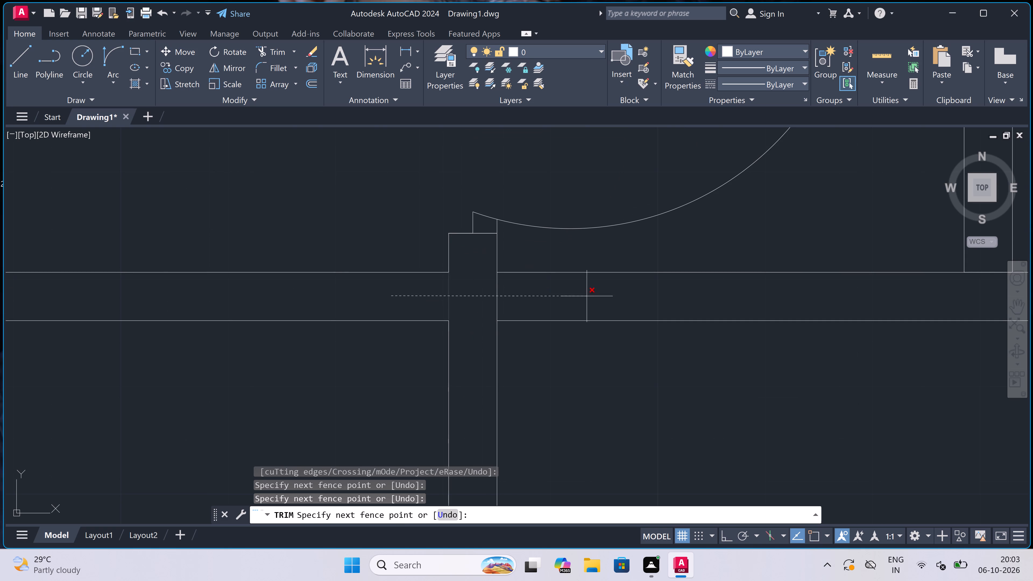
{"action": "double_click", "coordinate": [605, 293]}
{"action": "scroll", "coordinate": [480, 296], "scroll_direction": "down", "scroll_amount": 4}
{"action": "scroll", "coordinate": [480, 296], "scroll_direction": "up", "scroll_amount": 2}
{"action": "left_click", "coordinate": [480, 296]}
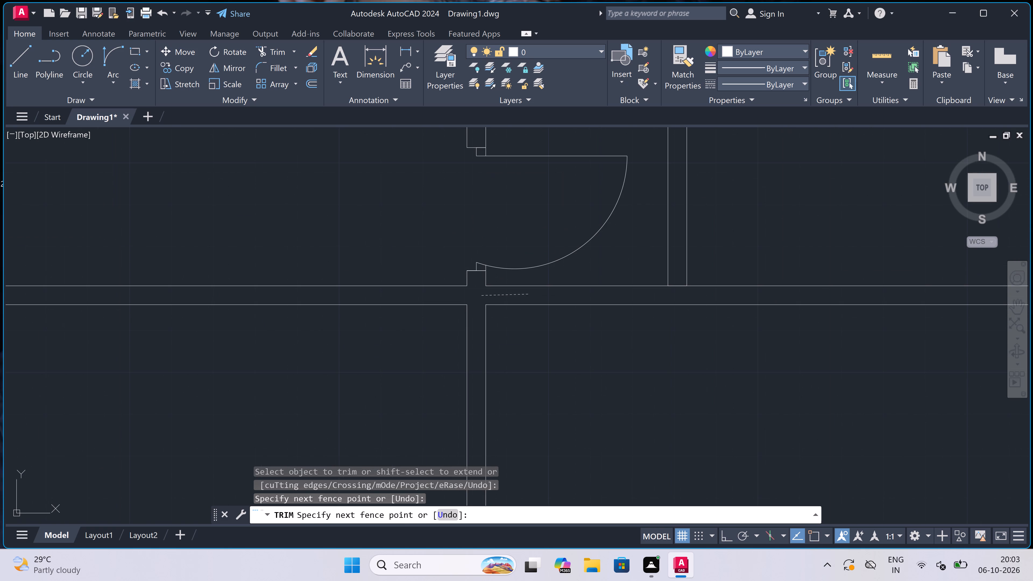
Trim the east-west partition line at the south end of the partition between the two small rooms, opening the T-junction.
{"action": "scroll", "coordinate": [477, 295], "scroll_direction": "down", "scroll_amount": 3}
{"action": "scroll", "coordinate": [529, 286], "scroll_direction": "up", "scroll_amount": 3}
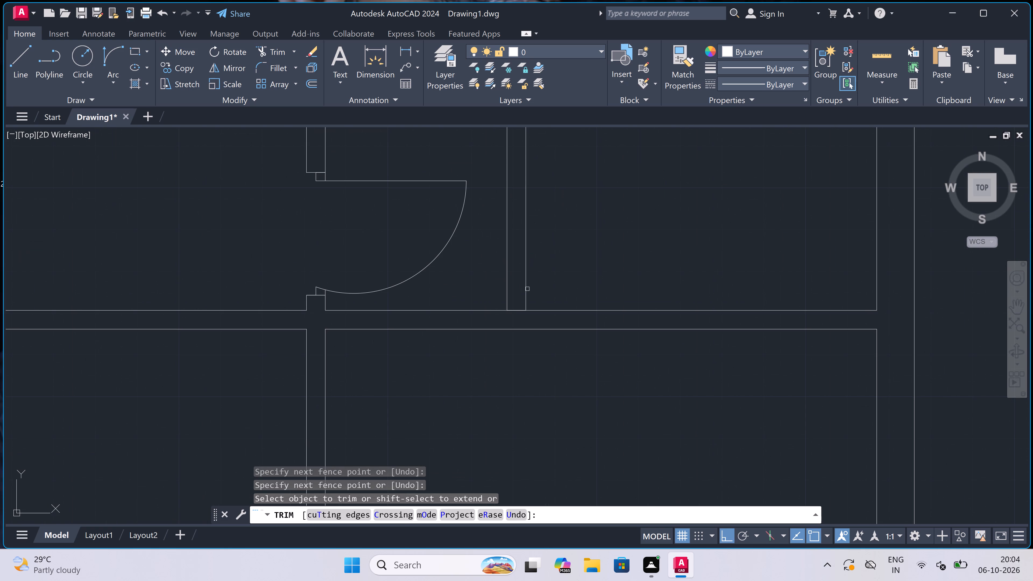
{"action": "scroll", "coordinate": [514, 315], "scroll_direction": "up", "scroll_amount": 3}
{"action": "left_click", "coordinate": [514, 316]}
{"action": "double_click", "coordinate": [512, 274]}
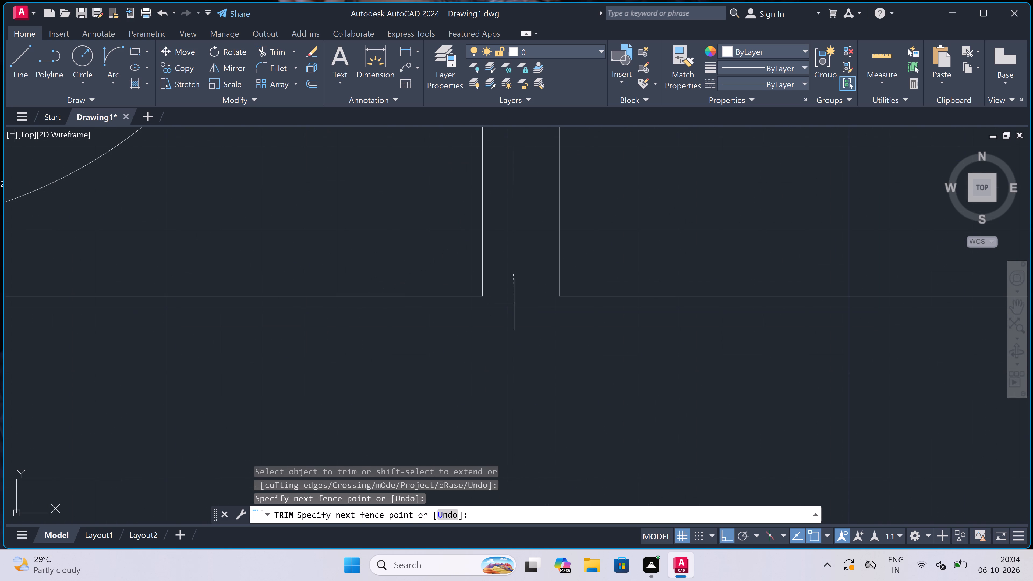
{"action": "scroll", "coordinate": [513, 274], "scroll_direction": "down", "scroll_amount": 4}
{"action": "scroll", "coordinate": [515, 290], "scroll_direction": "up", "scroll_amount": 3}
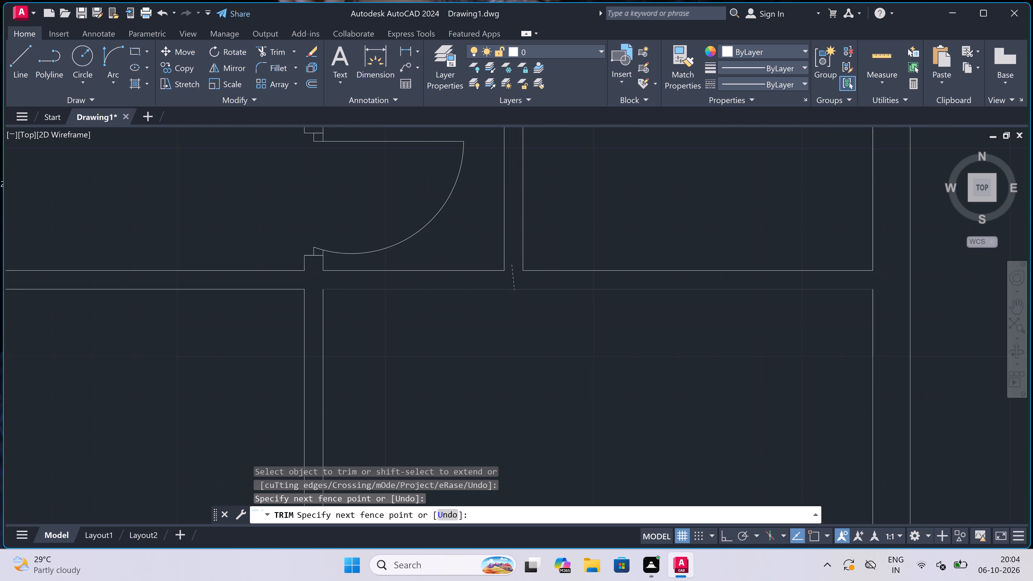
{"action": "left_click", "coordinate": [514, 272]}
Trim the leftover line inside the T-junction at the north end of the partition between the two small rooms.
{"action": "scroll", "coordinate": [512, 274], "scroll_direction": "down", "scroll_amount": 6}
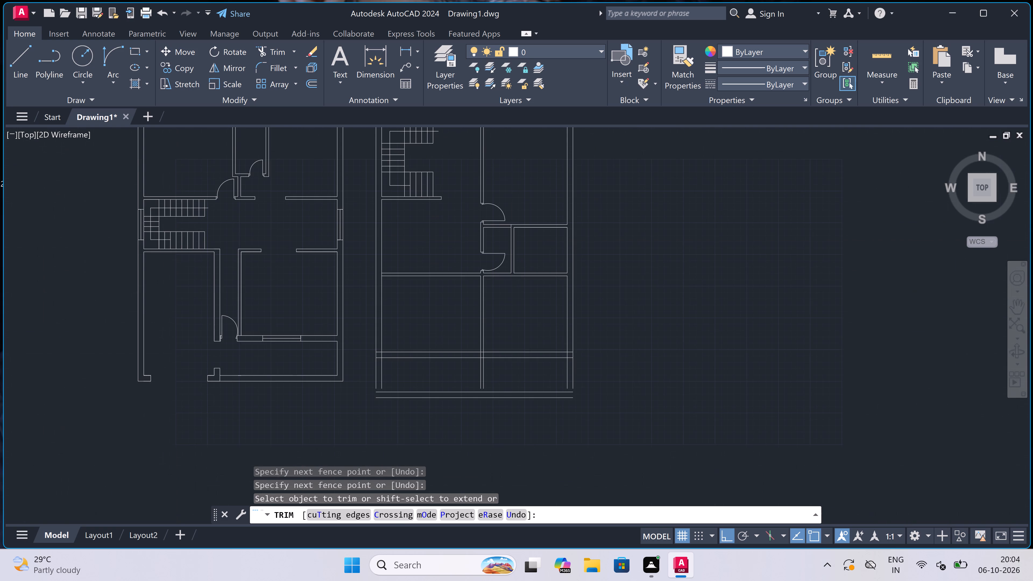
{"action": "scroll", "coordinate": [504, 218], "scroll_direction": "up", "scroll_amount": 3}
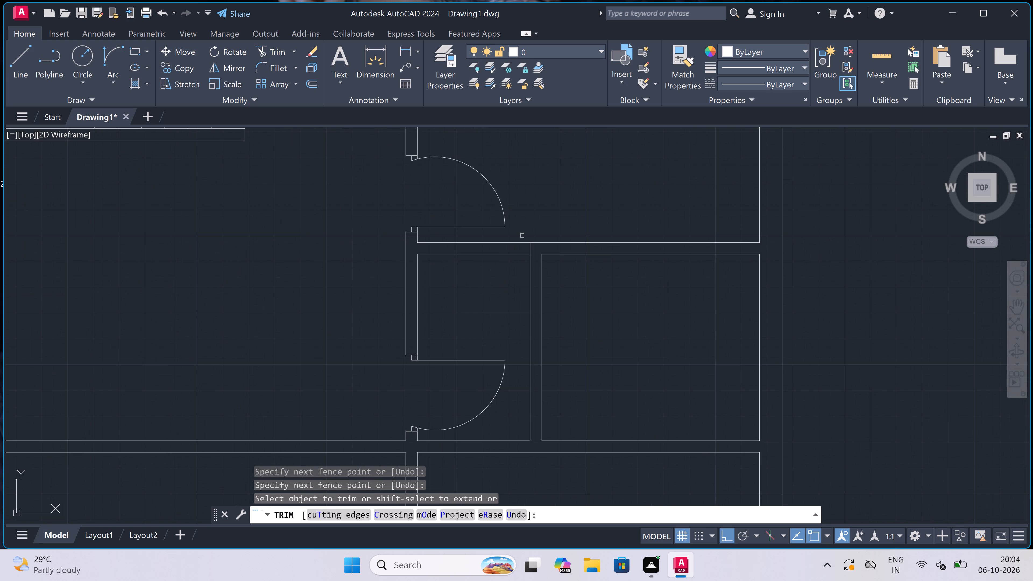
{"action": "scroll", "coordinate": [528, 259], "scroll_direction": "up", "scroll_amount": 4}
{"action": "left_click", "coordinate": [497, 186]}
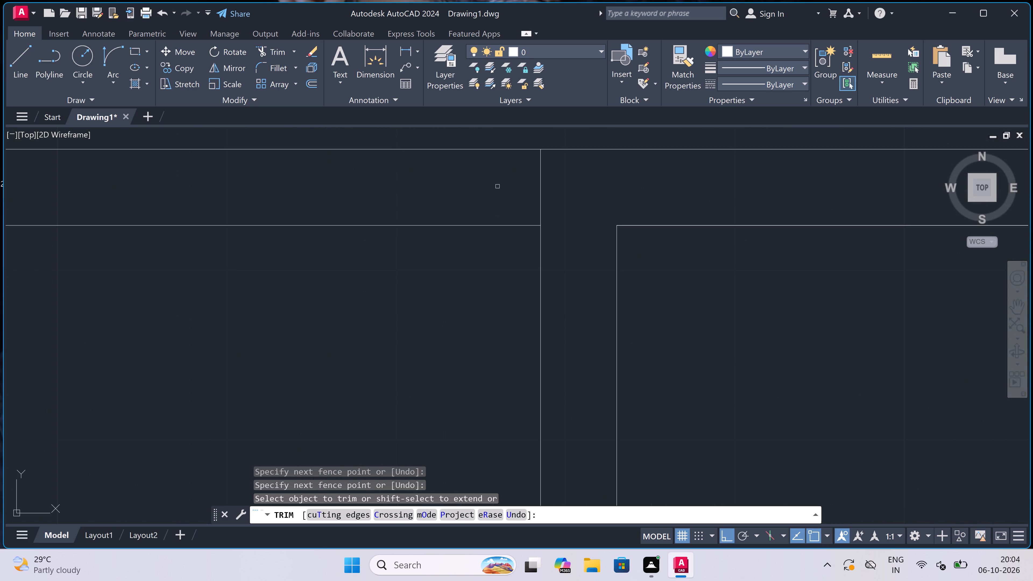
{"action": "left_click", "coordinate": [578, 187]}
{"action": "scroll", "coordinate": [532, 187], "scroll_direction": "down", "scroll_amount": 4}
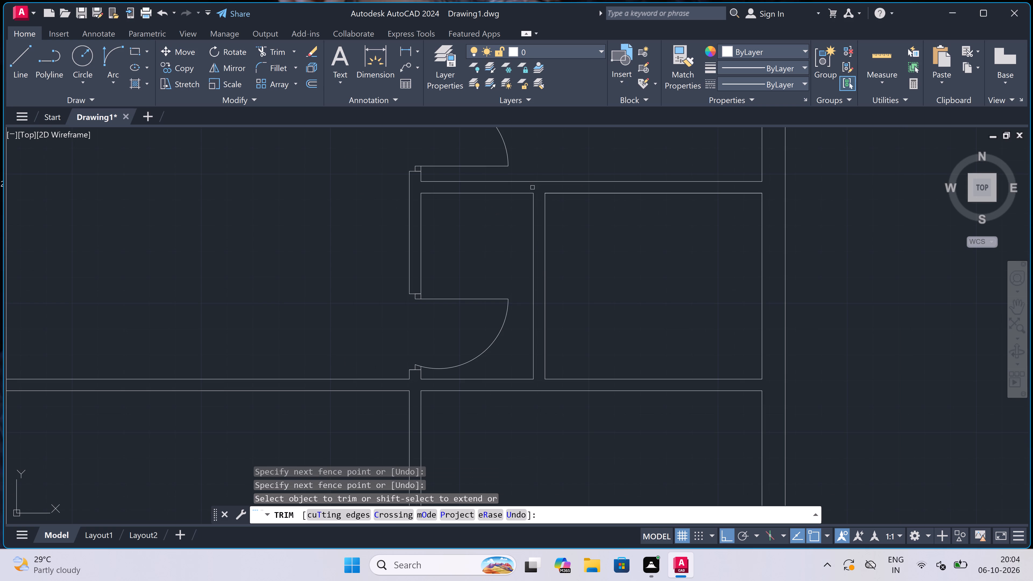
{"action": "key", "text": "Escape"}
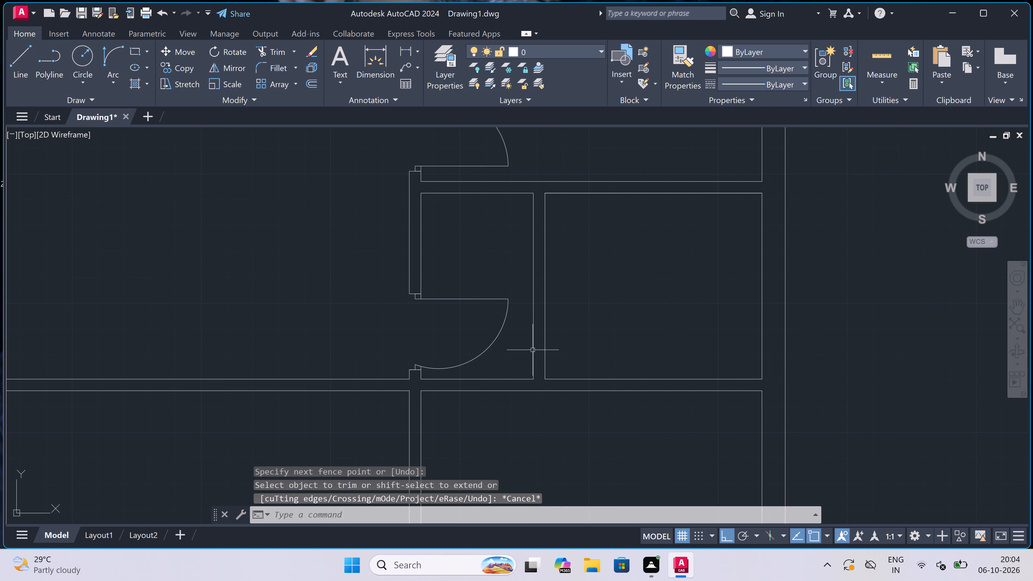
Draw a door jamb line across the partition between the two small rooms, near its south end, with a 2" stub northward from its midpoint.
{"action": "key", "text": "l"}
{"action": "key", "text": "space"}
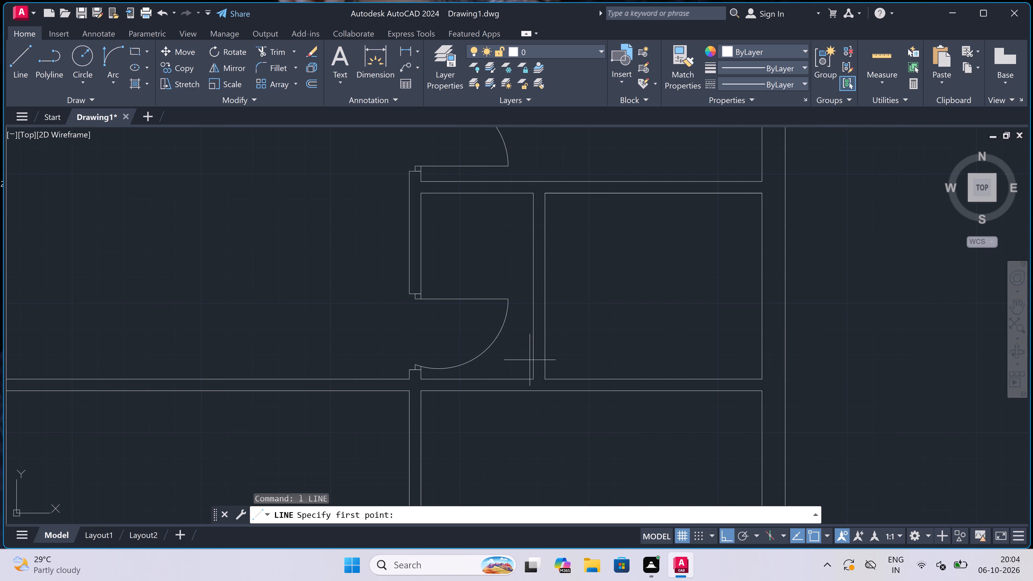
{"action": "scroll", "coordinate": [551, 381], "scroll_direction": "up", "scroll_amount": 3}
{"action": "left_click", "coordinate": [480, 346]}
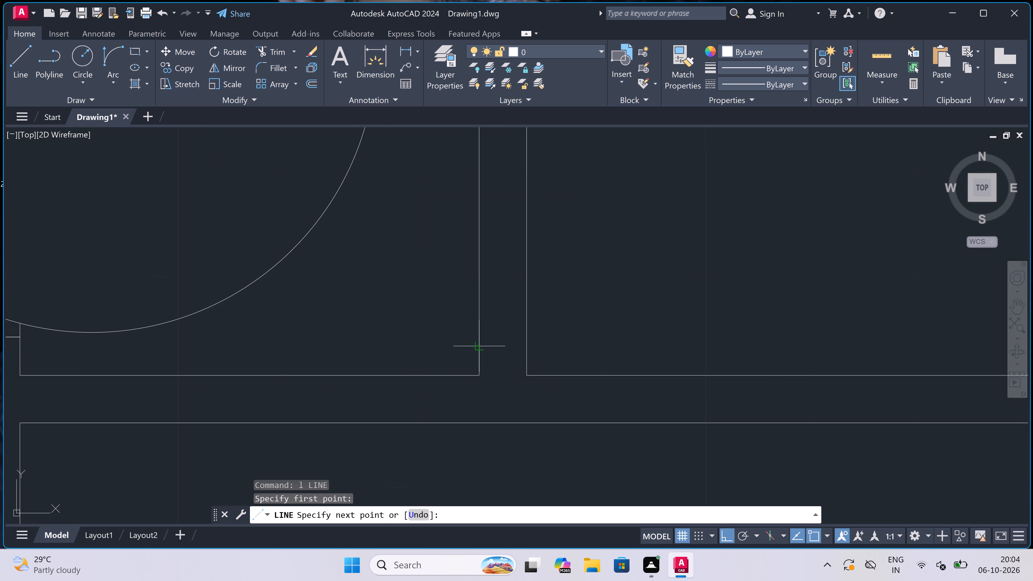
{"action": "left_click", "coordinate": [525, 343]}
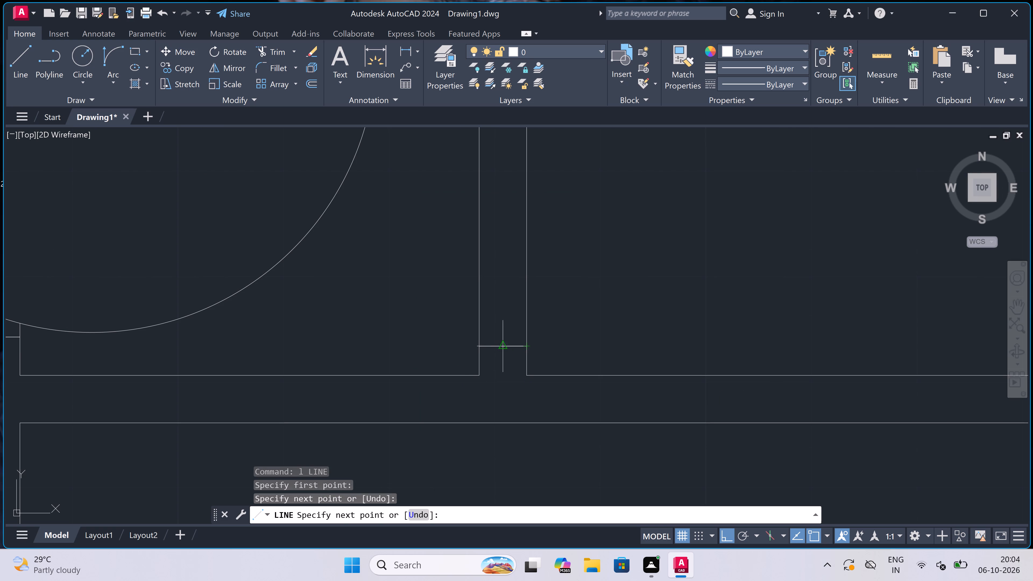
{"action": "left_click", "coordinate": [504, 343]}
{"action": "type", "text": "2\""}
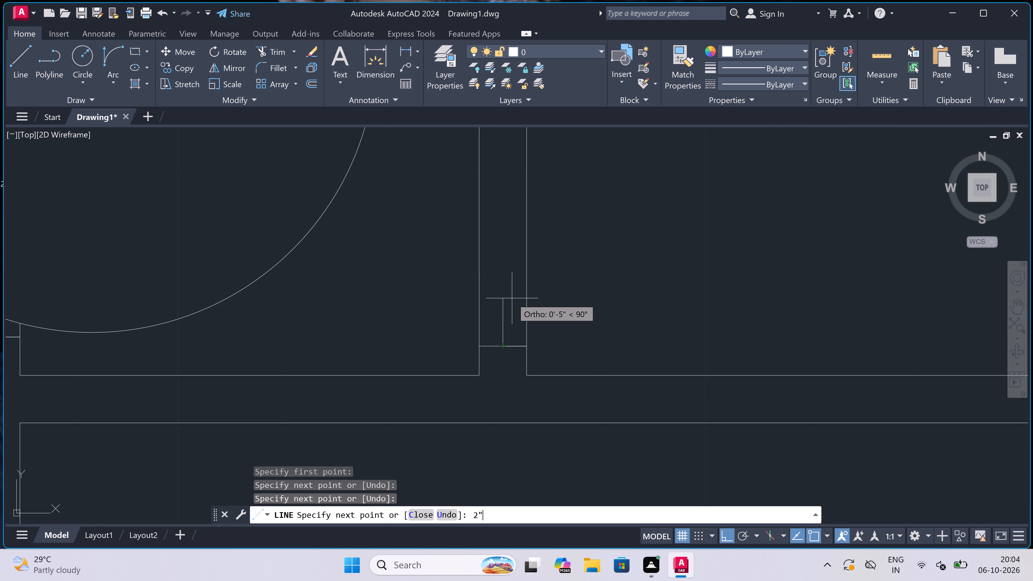
{"action": "key", "text": "space"}
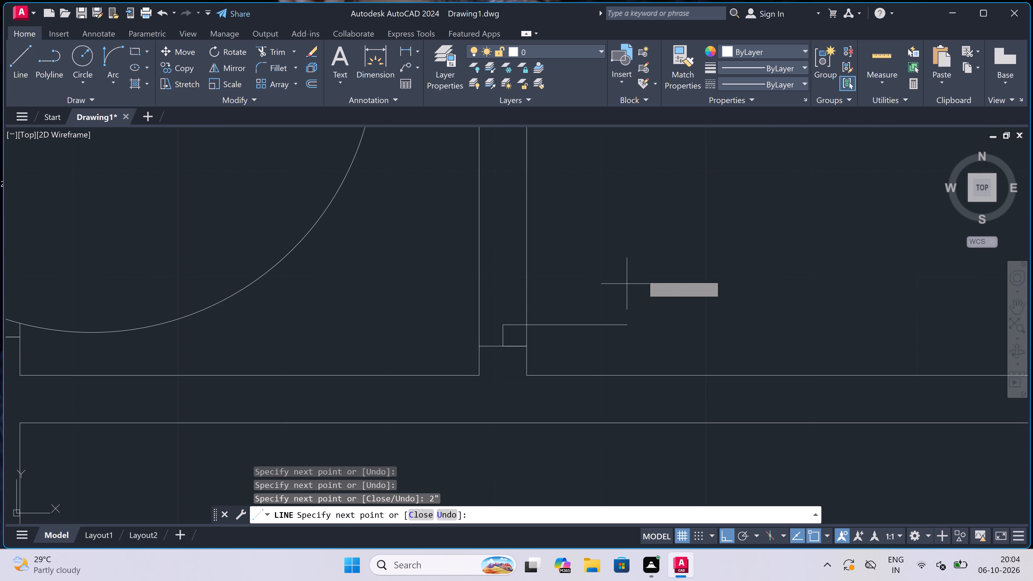
Draw a 2' door leaf line eastward from the end of the 2" stub at the south jamb.
{"action": "type", "text": "2'"}
{"action": "key", "text": "space"}
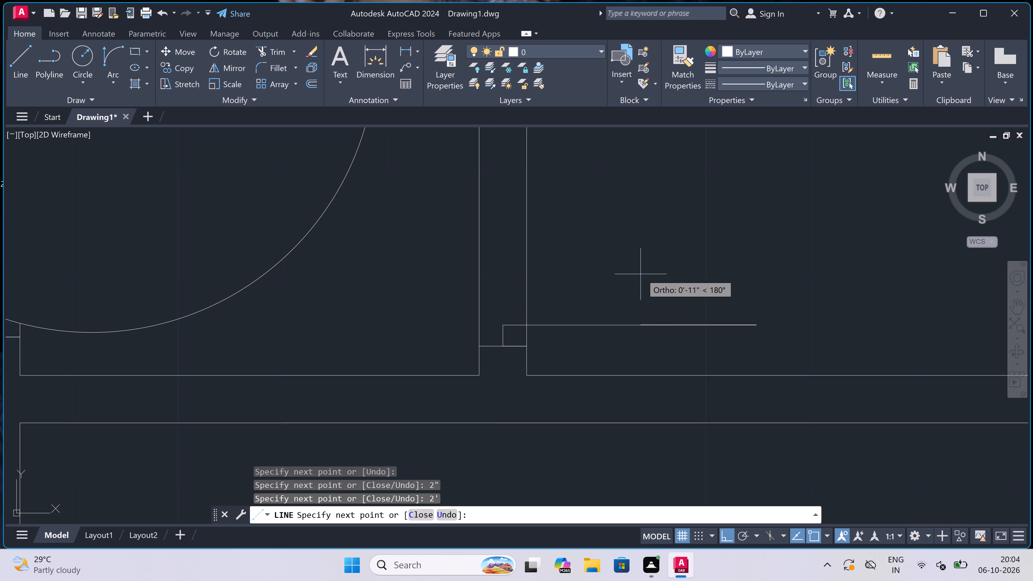
{"action": "key", "text": "Escape"}
Draw the north door jamb line across the partition between the two small rooms, with a 2" stub southward from its midpoint.
{"action": "scroll", "coordinate": [582, 243], "scroll_direction": "down", "scroll_amount": 4}
{"action": "scroll", "coordinate": [569, 224], "scroll_direction": "up", "scroll_amount": 2}
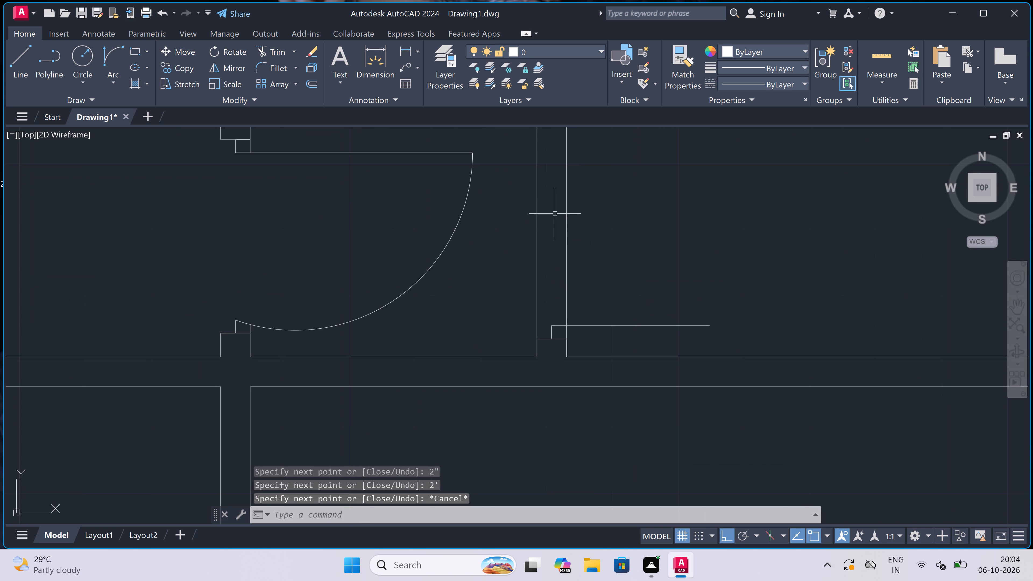
{"action": "key", "text": "space"}
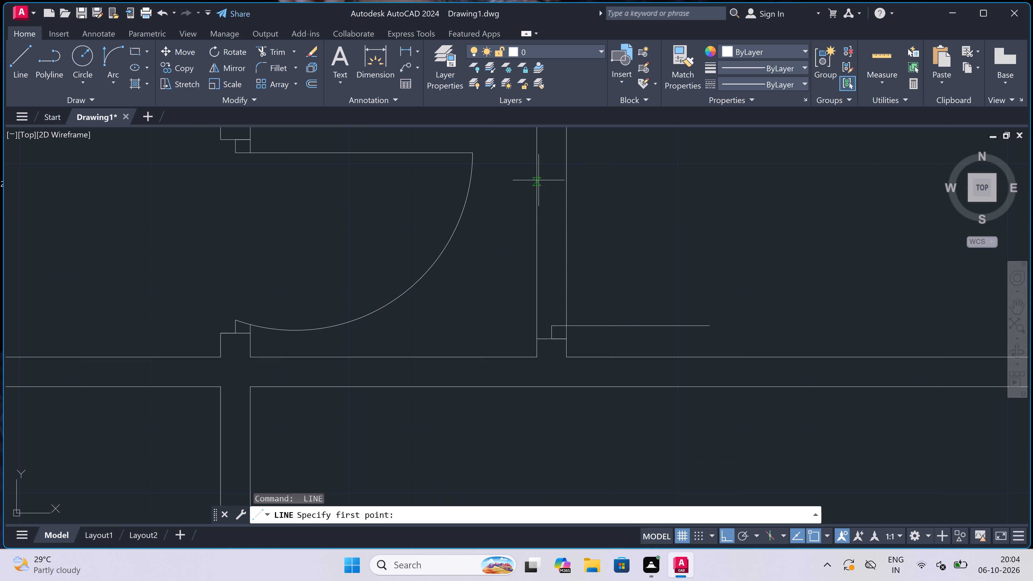
{"action": "left_click", "coordinate": [539, 179]}
{"action": "left_click", "coordinate": [565, 178]}
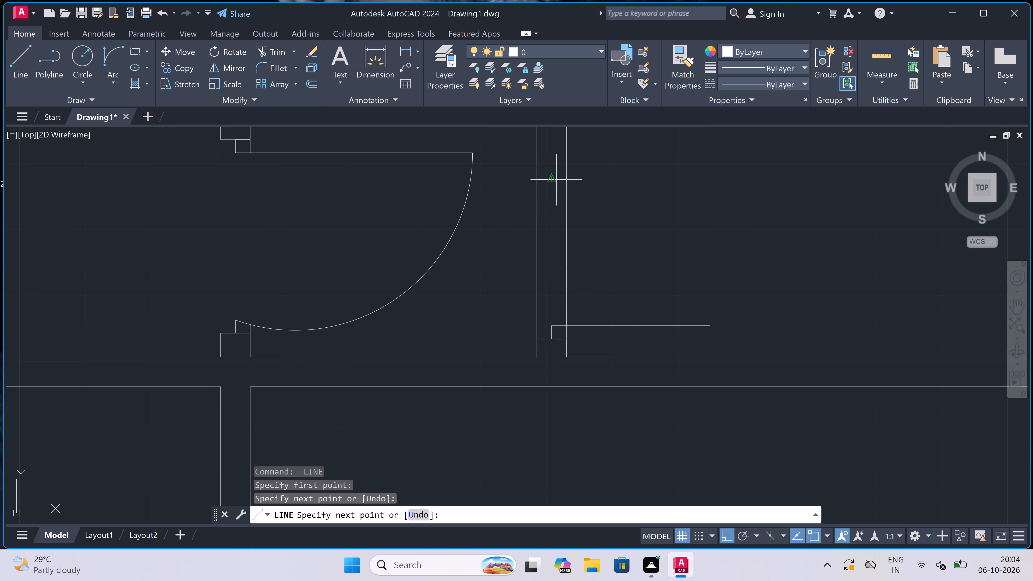
{"action": "left_click", "coordinate": [554, 180]}
{"action": "type", "text": "2\""}
{"action": "key", "text": "space"}
{"action": "key", "text": "Escape"}
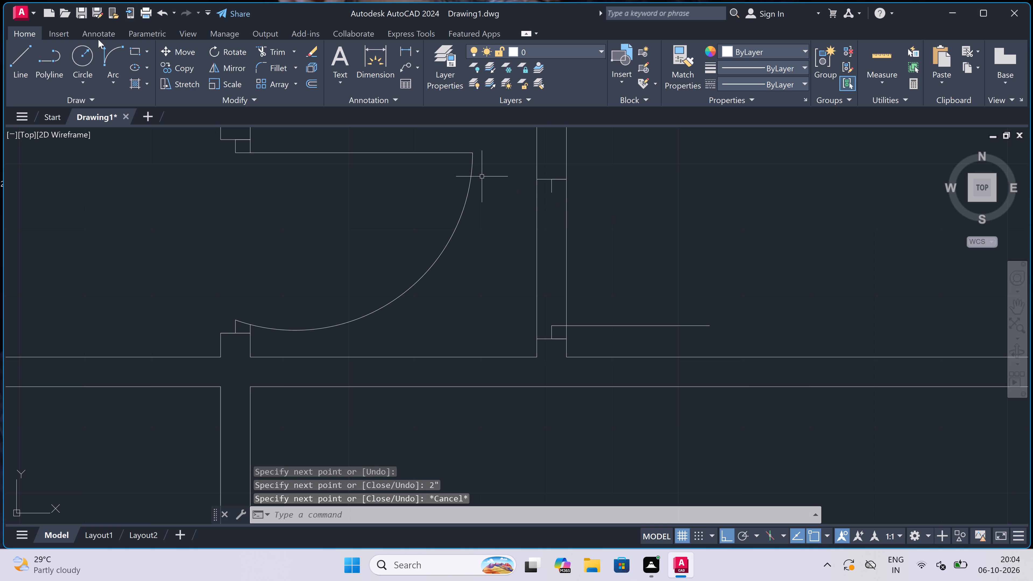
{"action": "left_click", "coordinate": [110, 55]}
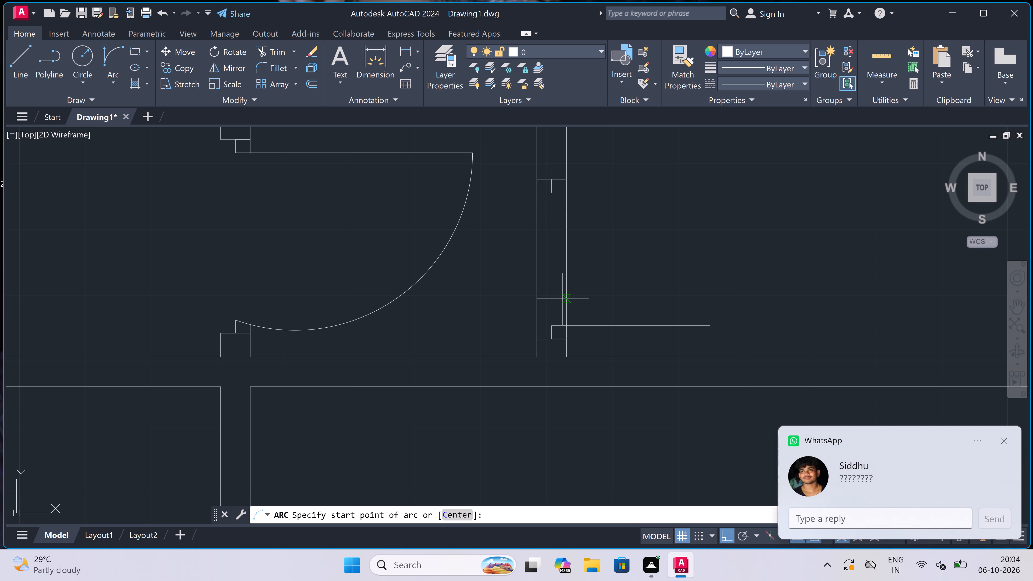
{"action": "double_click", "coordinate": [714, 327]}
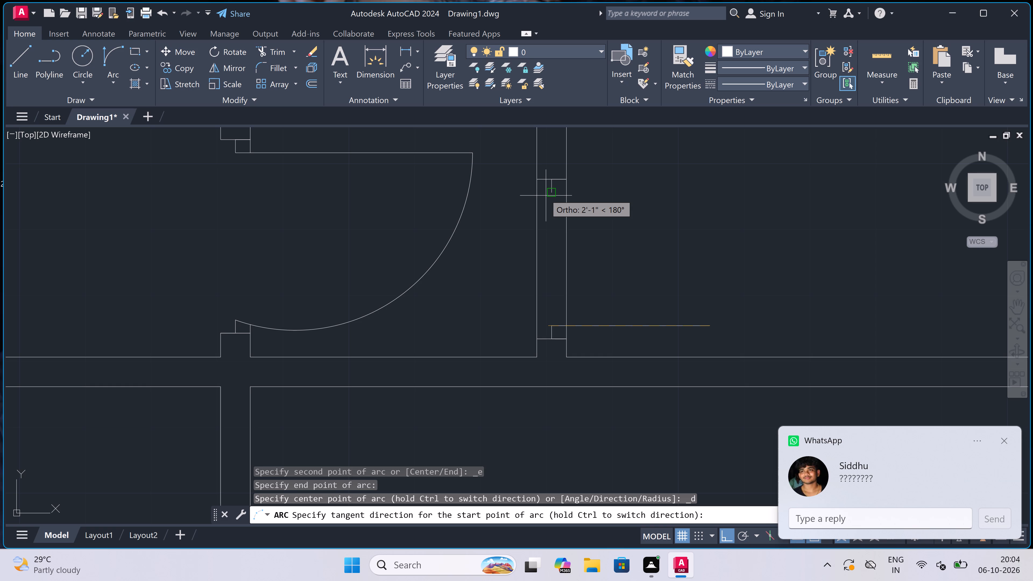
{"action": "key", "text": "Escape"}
Draw a three-point door swing arc from the leaf's east end through the north jamb's stub end, finishing west of the partition.
{"action": "key", "text": "space"}
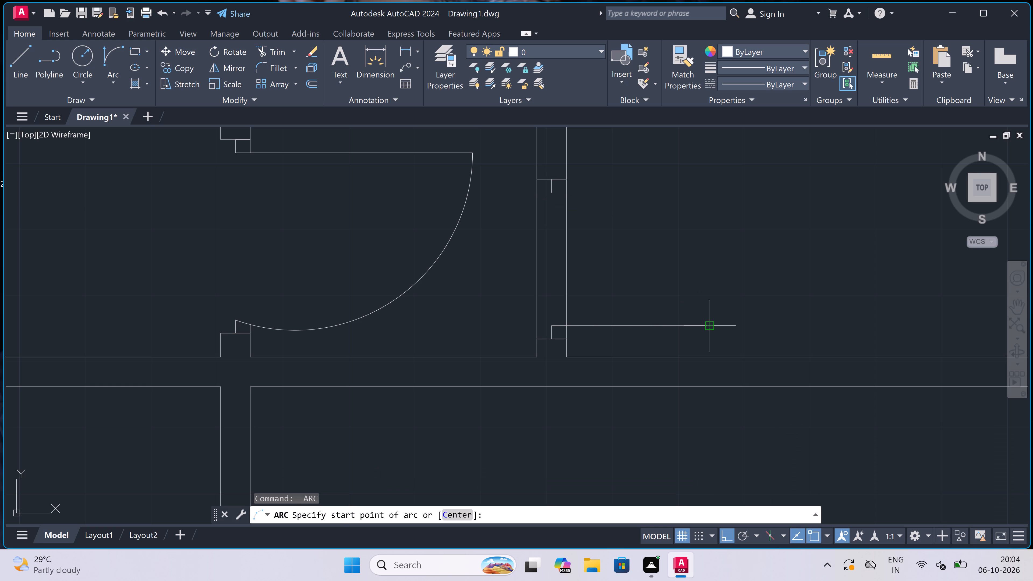
{"action": "left_click", "coordinate": [711, 325]}
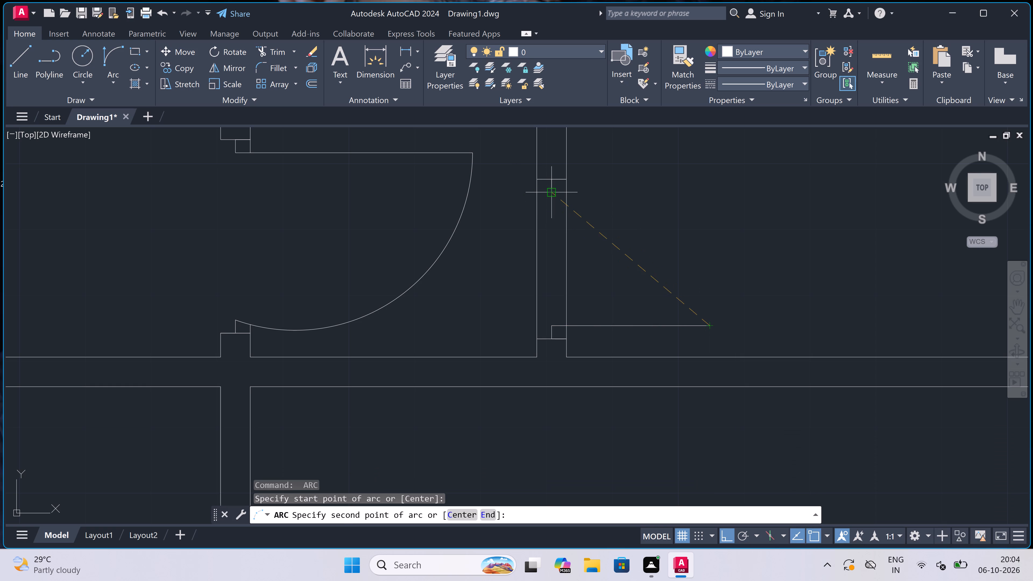
{"action": "left_click", "coordinate": [549, 195]}
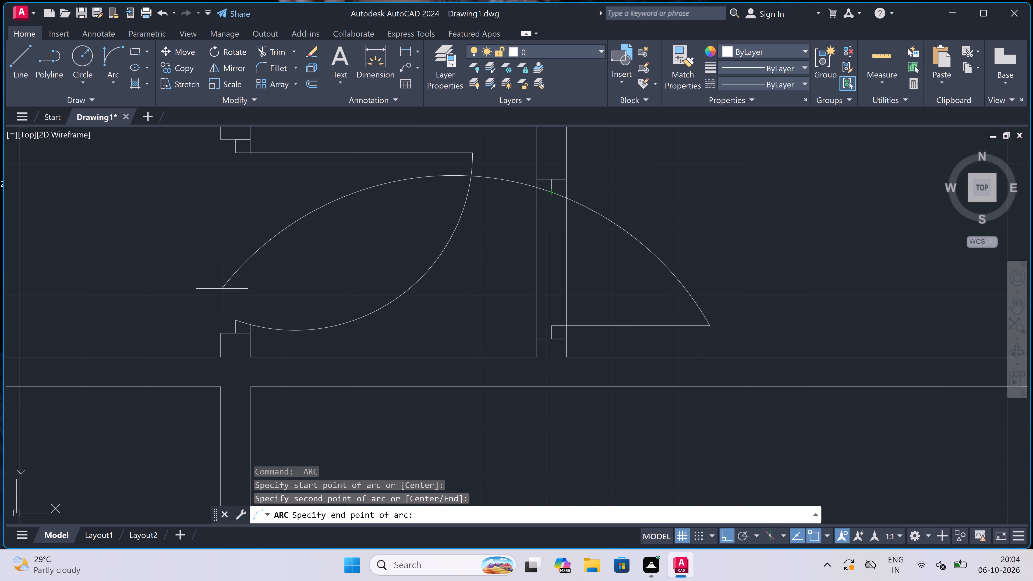
{"action": "left_click", "coordinate": [432, 299]}
Trim the partition lines out of the door opening and cut the swing arc back to the north jamb's stub.
{"action": "key", "text": "t"}
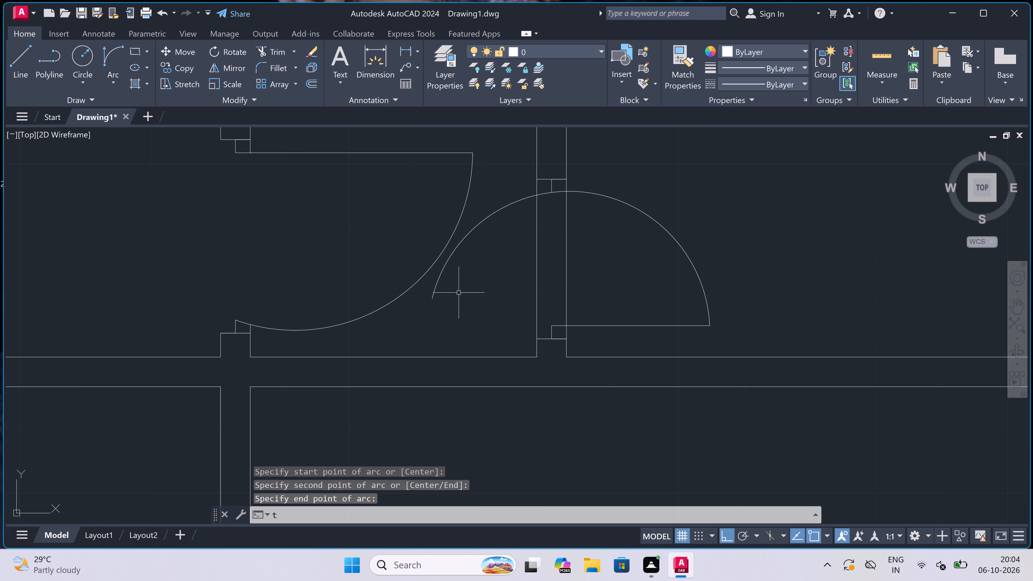
{"action": "key", "text": "r"}
{"action": "key", "text": "space"}
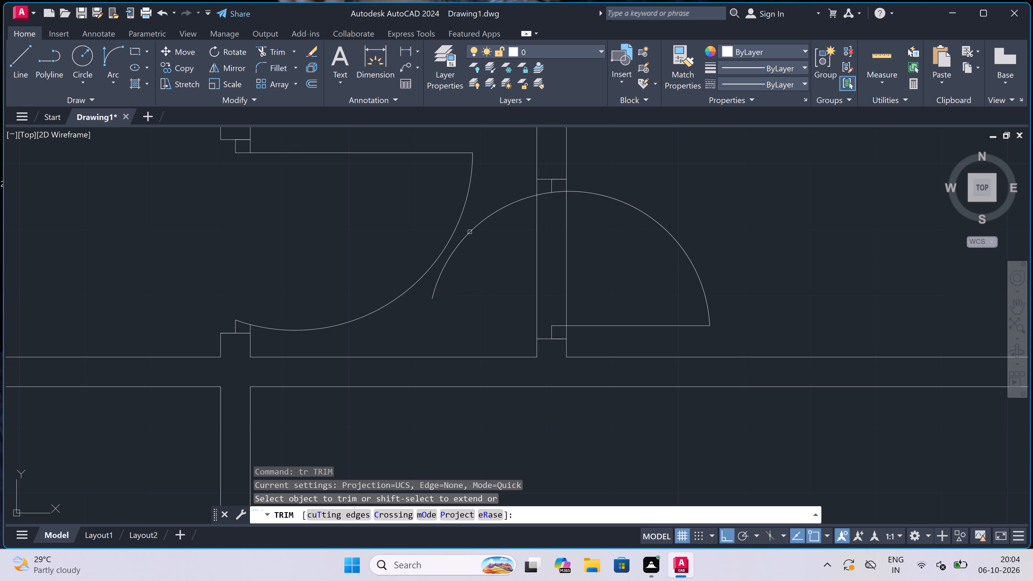
{"action": "left_click", "coordinate": [470, 231]}
{"action": "left_click", "coordinate": [502, 244]}
{"action": "left_click", "coordinate": [575, 252]}
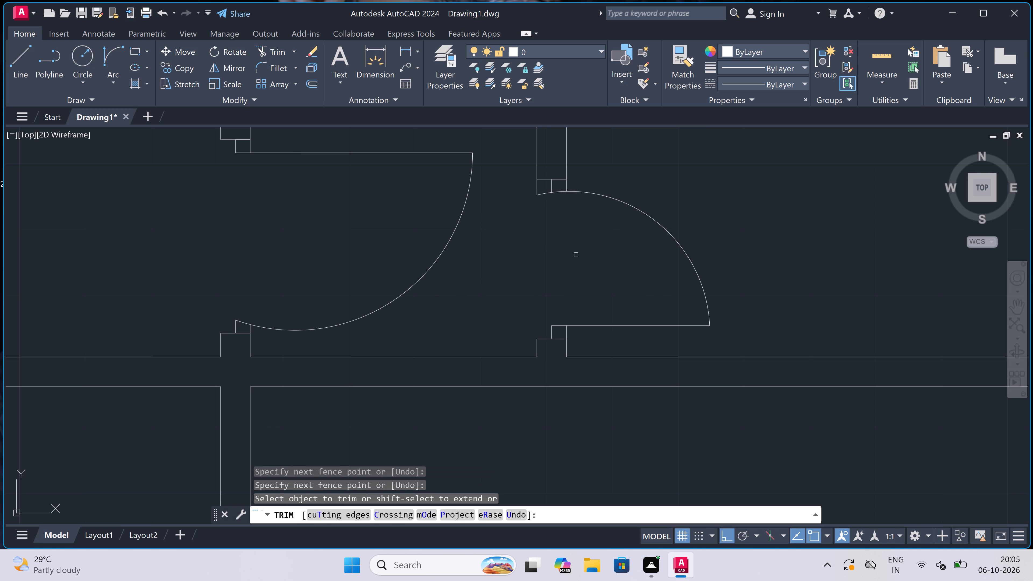
{"action": "scroll", "coordinate": [550, 189], "scroll_direction": "up", "scroll_amount": 3}
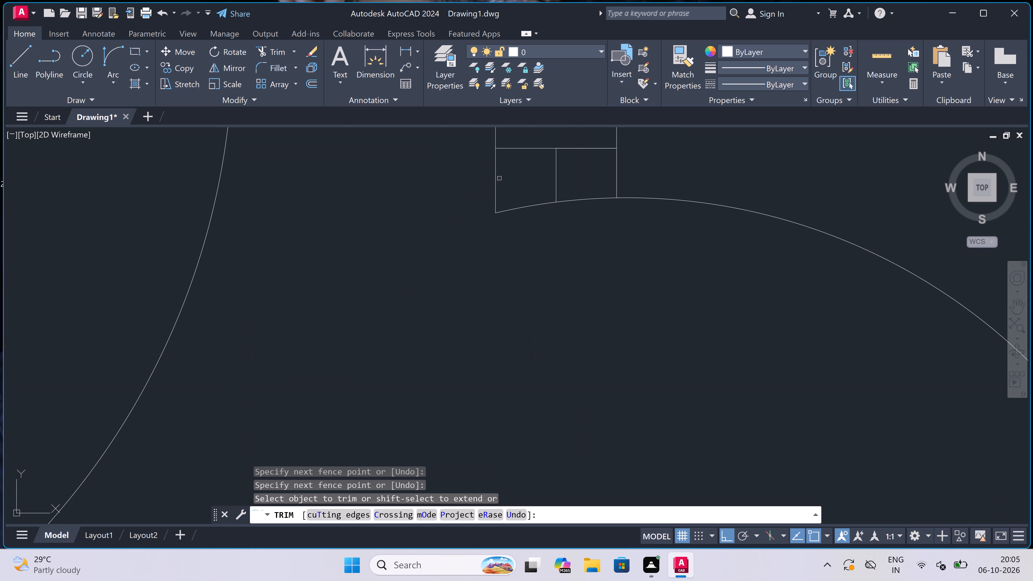
{"action": "left_click", "coordinate": [484, 171]}
{"action": "left_click", "coordinate": [547, 231]}
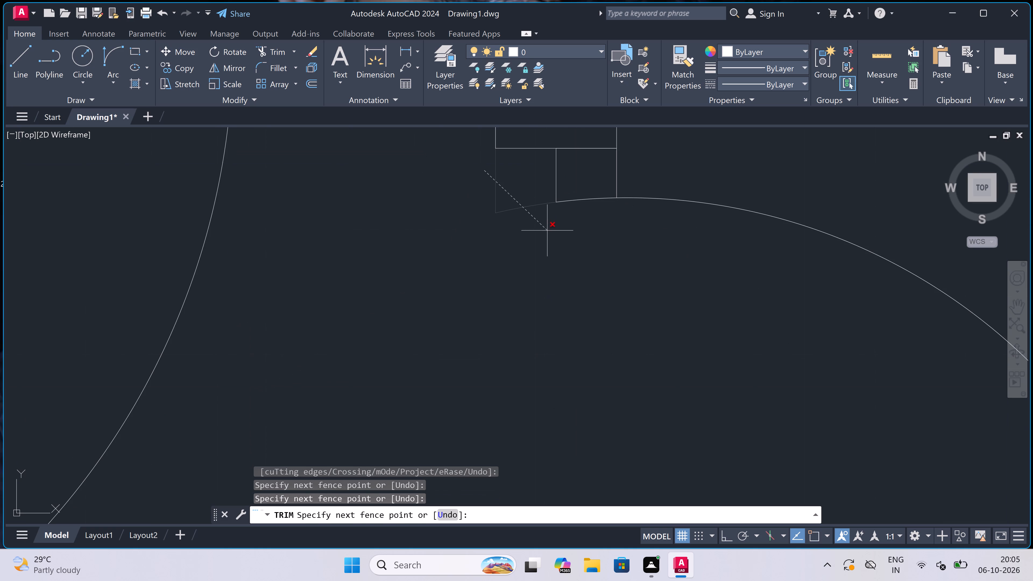
{"action": "key", "text": "Escape"}
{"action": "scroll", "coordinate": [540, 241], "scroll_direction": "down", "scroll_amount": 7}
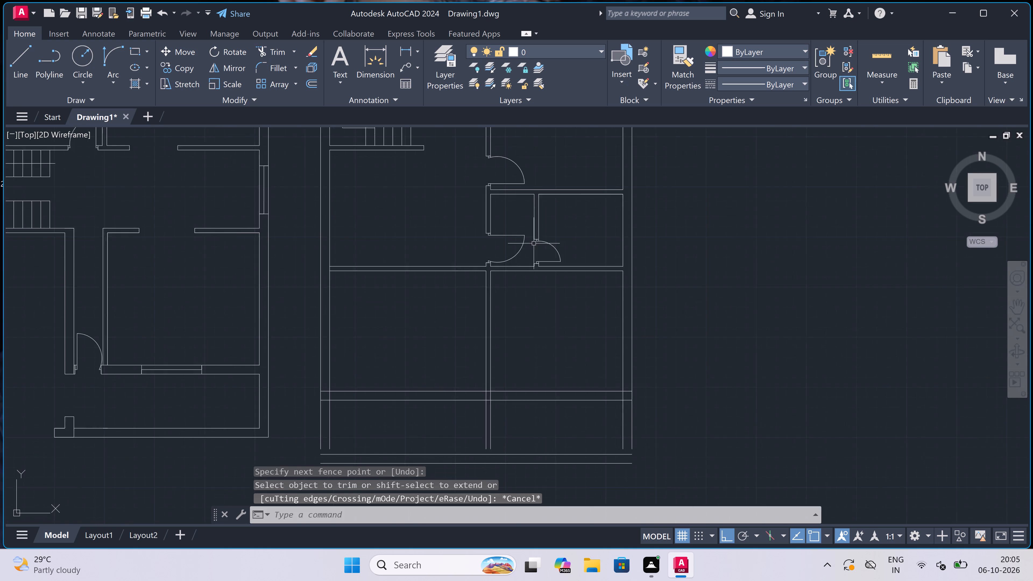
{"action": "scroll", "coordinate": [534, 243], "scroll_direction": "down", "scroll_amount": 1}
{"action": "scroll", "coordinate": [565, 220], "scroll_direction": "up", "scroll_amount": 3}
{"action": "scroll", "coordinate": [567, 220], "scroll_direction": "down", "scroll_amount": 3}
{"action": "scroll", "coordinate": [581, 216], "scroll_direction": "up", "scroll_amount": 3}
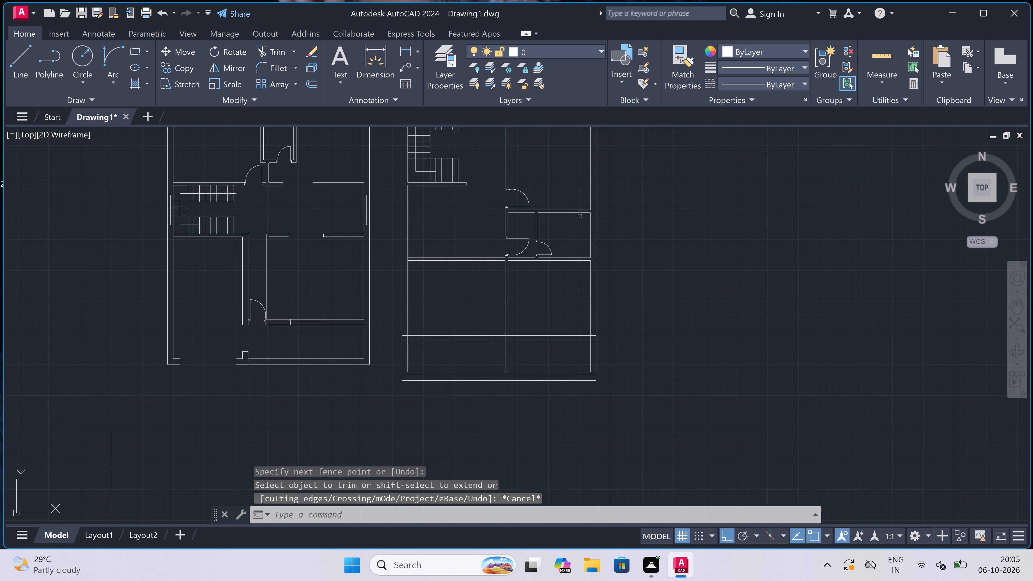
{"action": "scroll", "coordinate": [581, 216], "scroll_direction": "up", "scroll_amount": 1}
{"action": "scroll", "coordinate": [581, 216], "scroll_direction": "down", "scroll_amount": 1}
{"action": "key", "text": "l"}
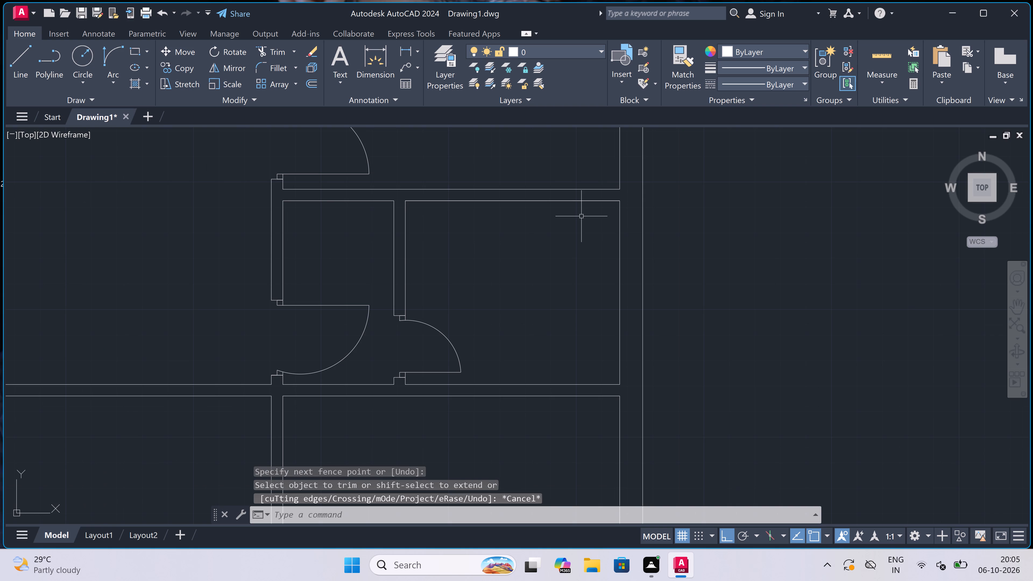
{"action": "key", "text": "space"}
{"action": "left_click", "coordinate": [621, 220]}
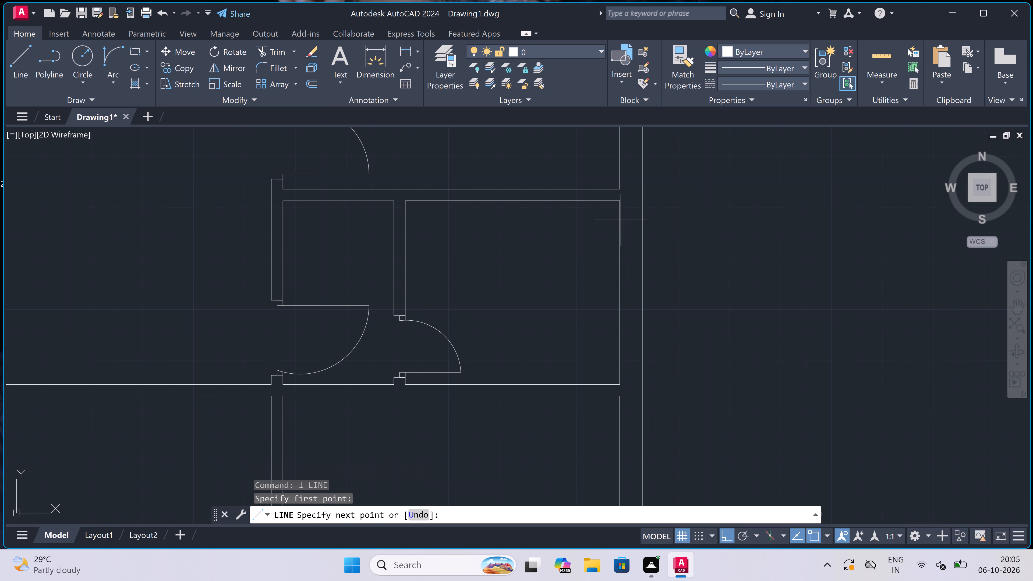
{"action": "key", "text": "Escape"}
Draw a 2' window in the small east room's outer wall, with jamb lines across the wall and a center line between their midpoints.
{"action": "key", "text": "space"}
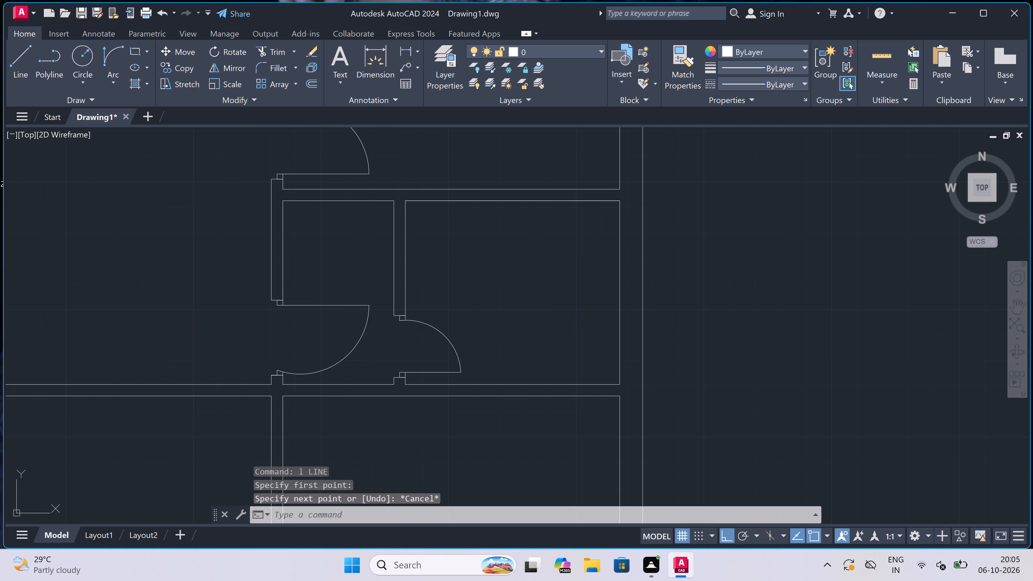
{"action": "left_click", "coordinate": [620, 238]}
{"action": "left_click", "coordinate": [639, 238]}
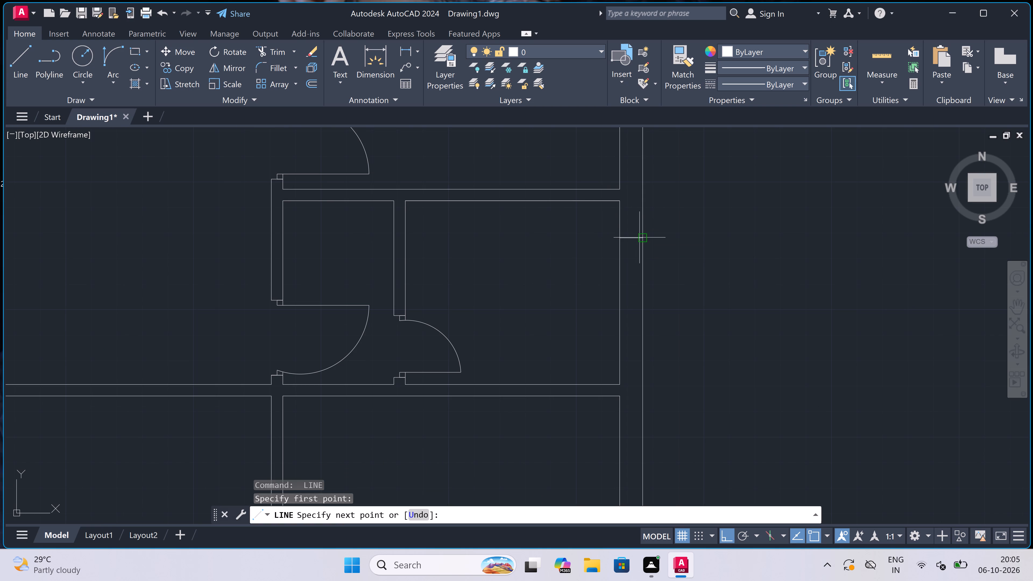
{"action": "double_click", "coordinate": [630, 239]}
{"action": "type", "text": "2'"}
{"action": "key", "text": "space"}
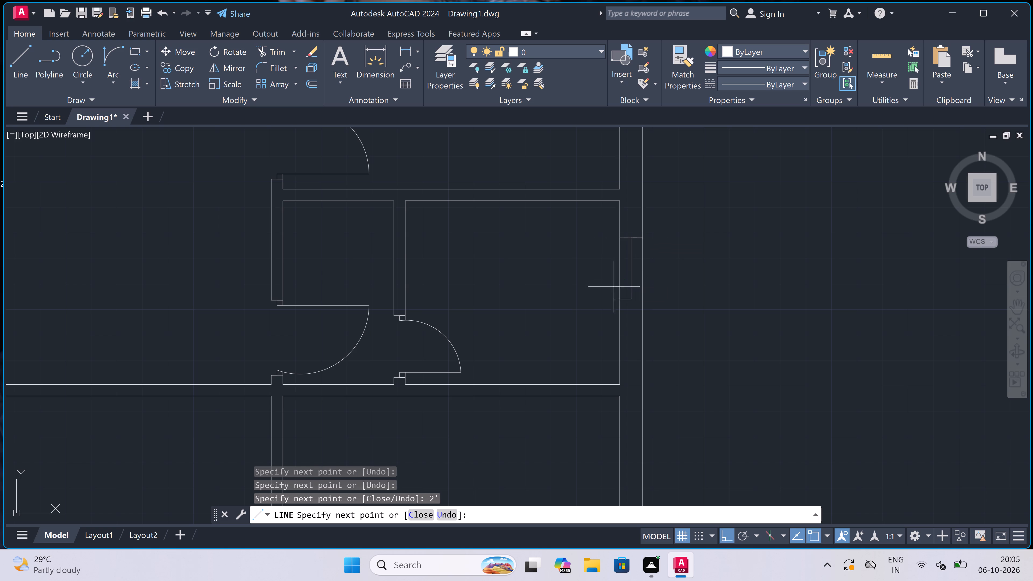
{"action": "left_click", "coordinate": [622, 300]}
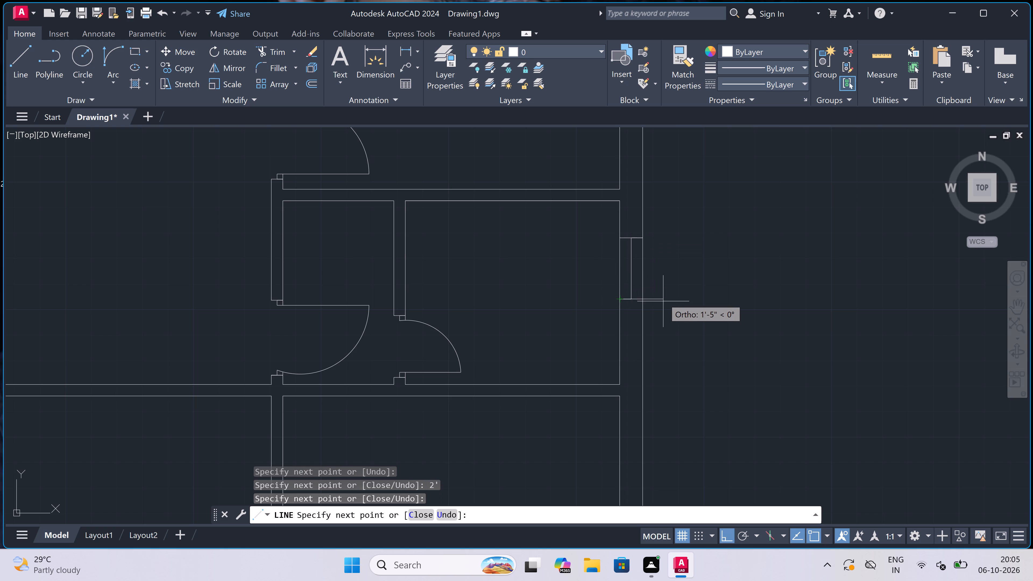
{"action": "left_click", "coordinate": [643, 302]}
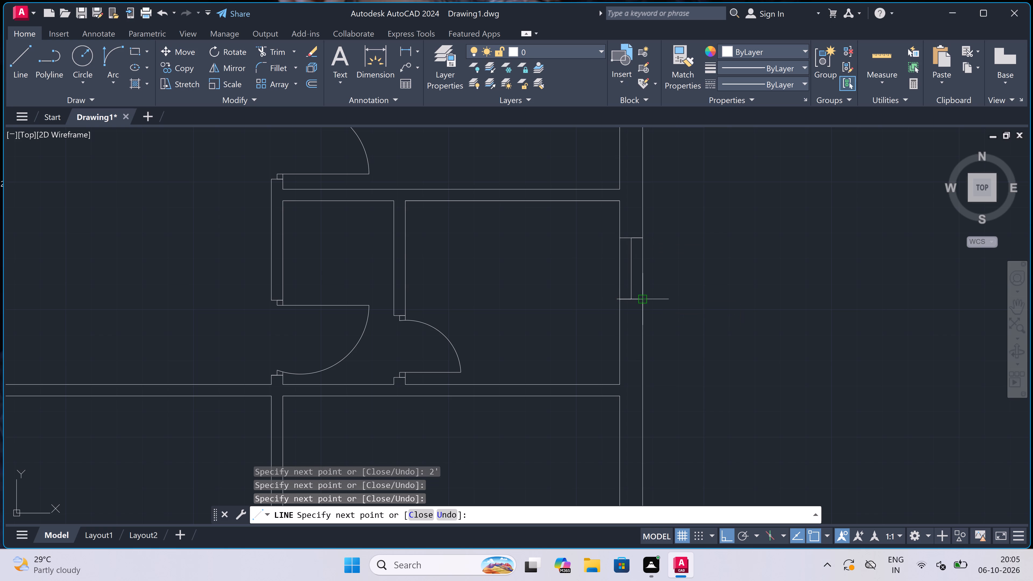
{"action": "key", "text": "Escape"}
Draw a 5' window in the 9" wall south of the southeast room, with jamb lines across the wall and a center line.
{"action": "scroll", "coordinate": [628, 277], "scroll_direction": "down", "scroll_amount": 4}
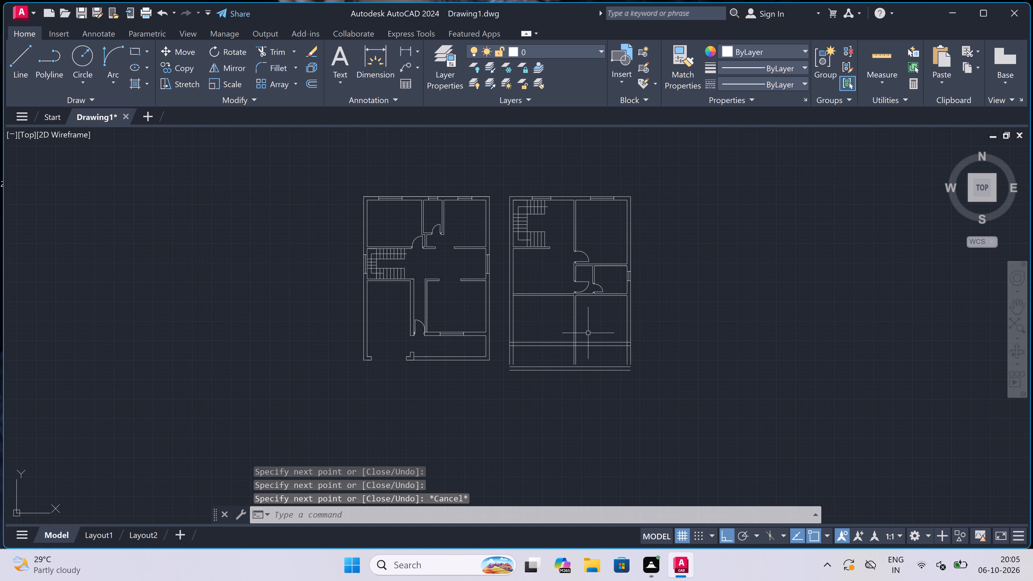
{"action": "scroll", "coordinate": [588, 323], "scroll_direction": "up", "scroll_amount": 3}
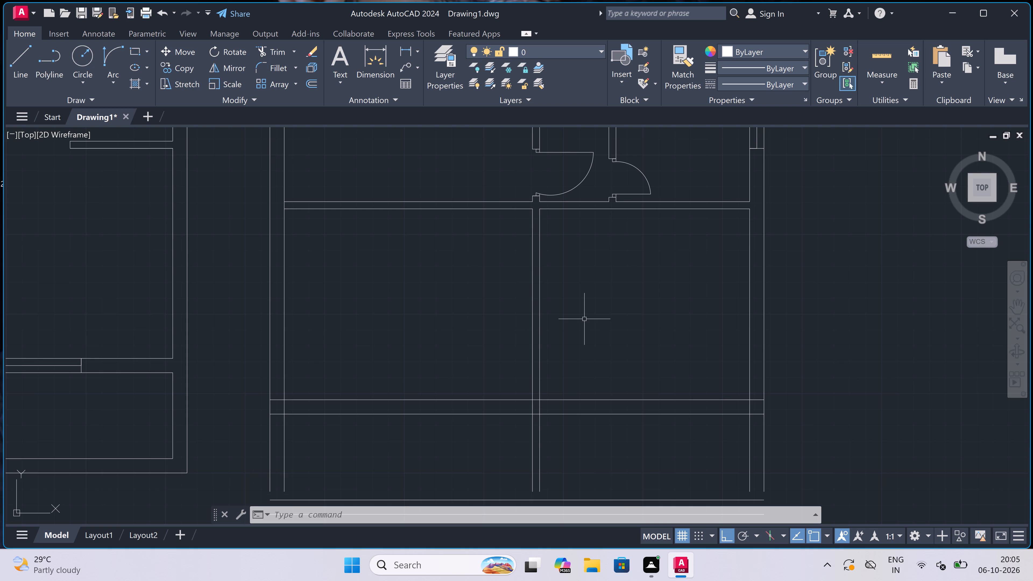
{"action": "scroll", "coordinate": [584, 319], "scroll_direction": "down", "scroll_amount": 2}
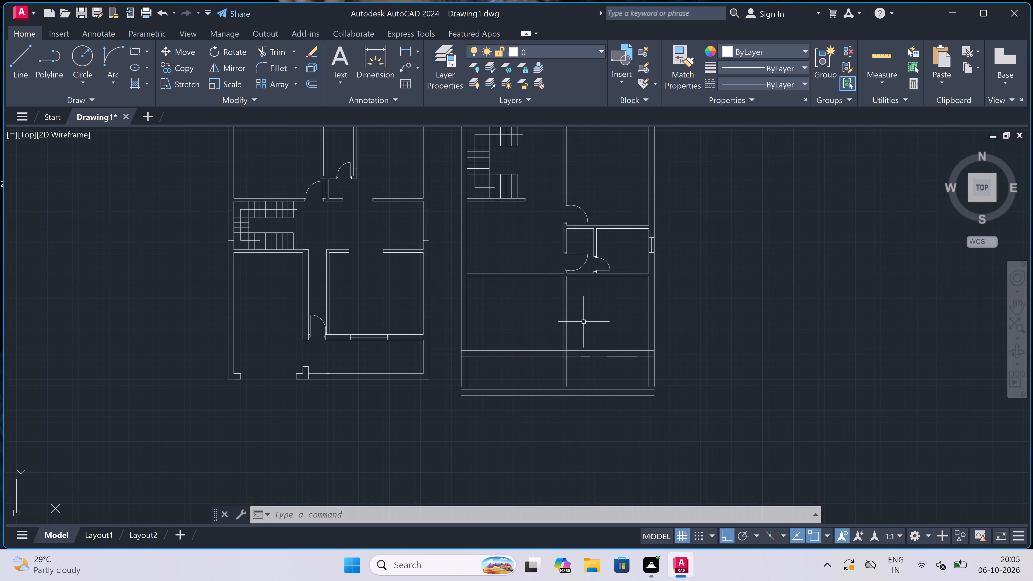
{"action": "scroll", "coordinate": [583, 336], "scroll_direction": "up", "scroll_amount": 2}
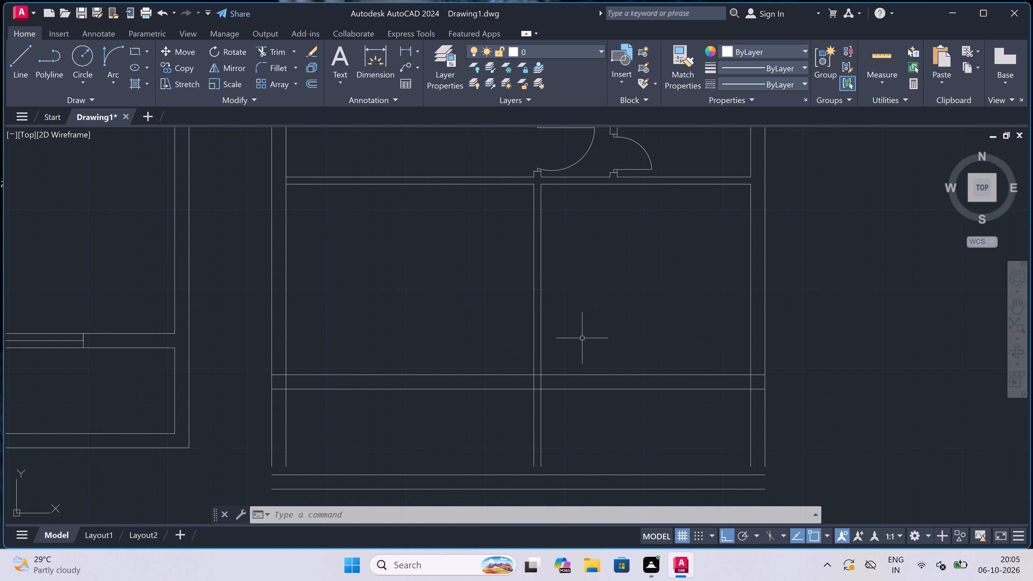
{"action": "key", "text": "space"}
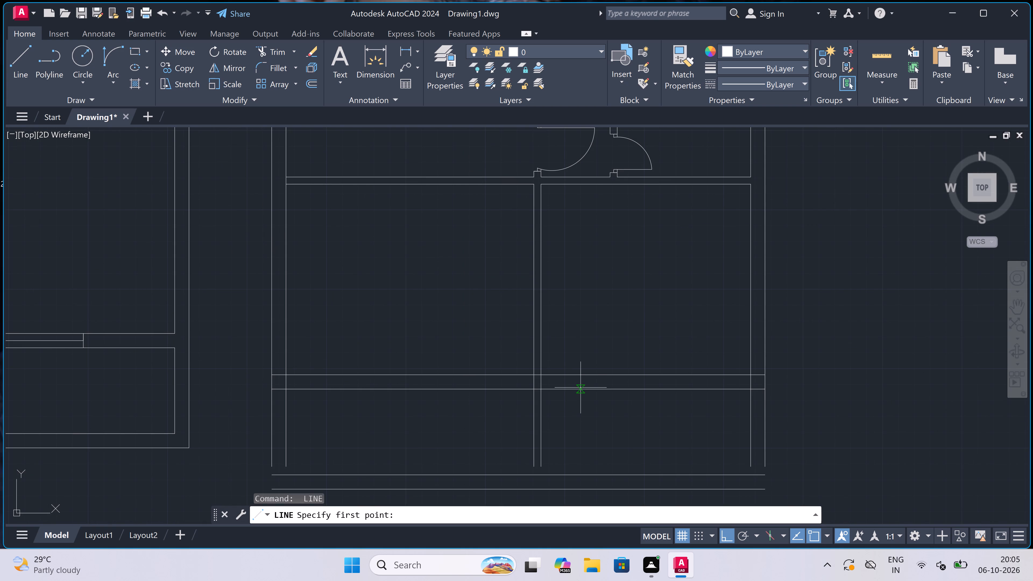
{"action": "scroll", "coordinate": [585, 374], "scroll_direction": "up", "scroll_amount": 1}
{"action": "left_click", "coordinate": [585, 374]}
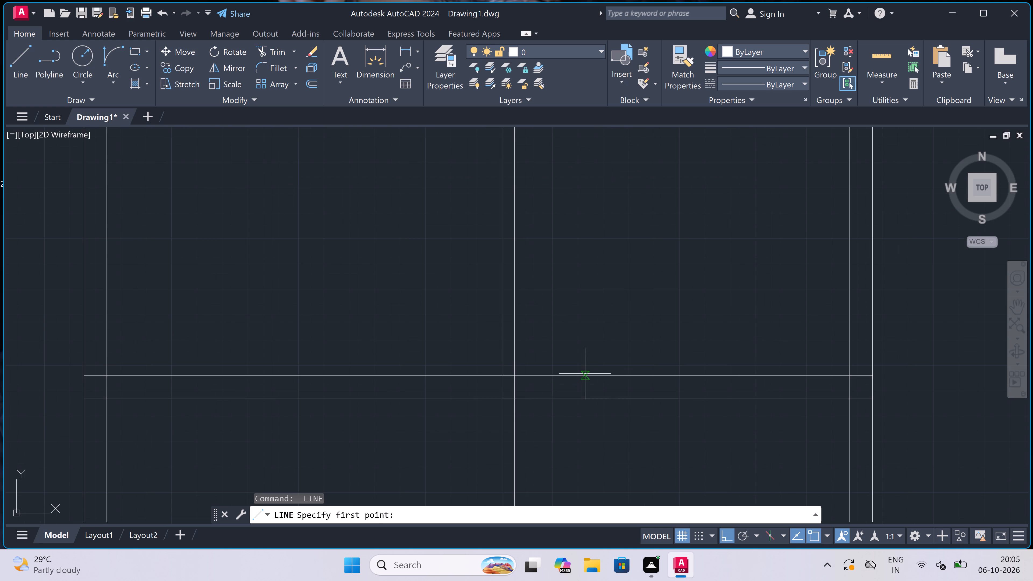
{"action": "double_click", "coordinate": [585, 397]}
{"action": "left_click", "coordinate": [584, 385]}
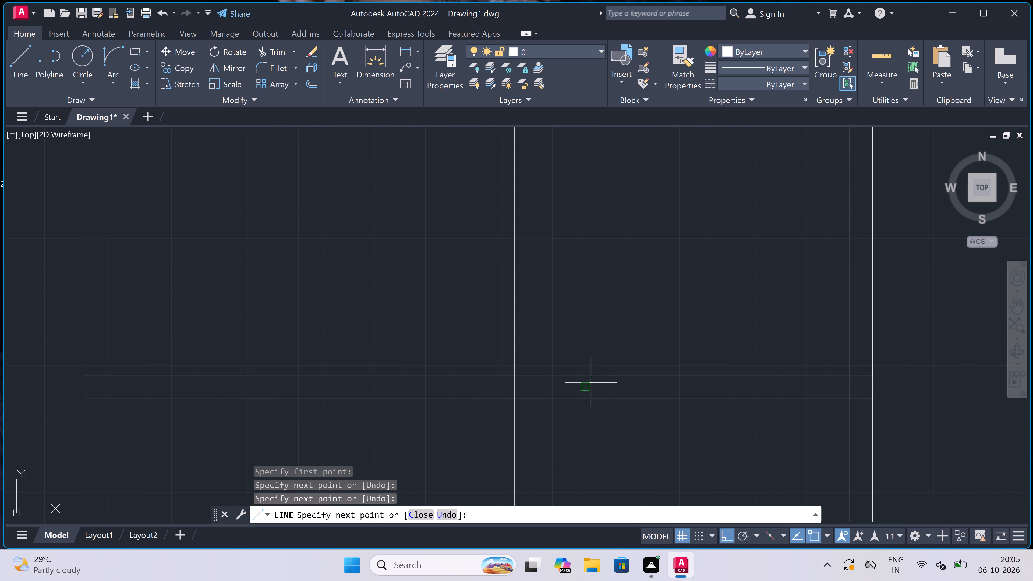
{"action": "type", "text": "5'"}
{"action": "key", "text": "space"}
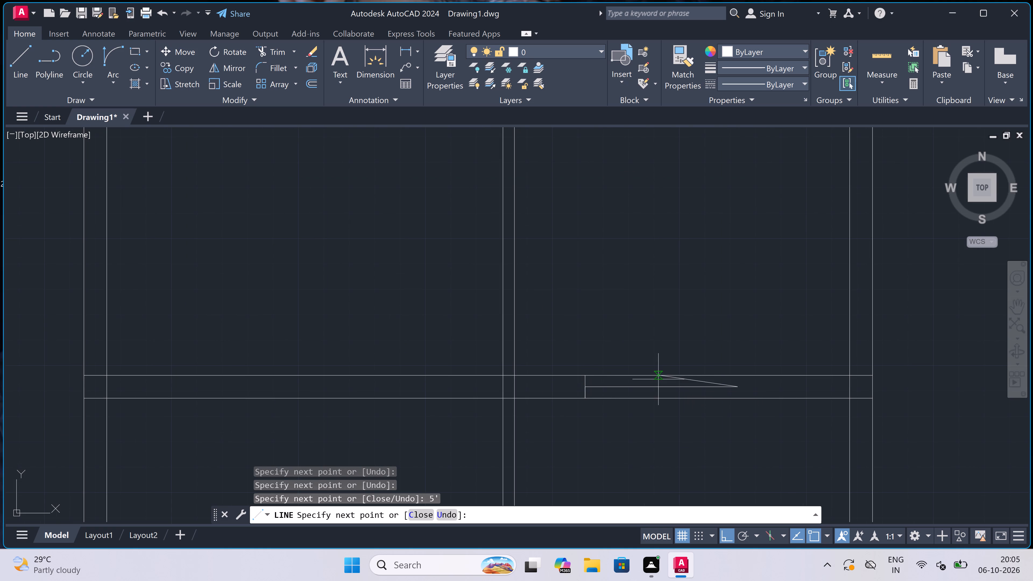
{"action": "left_click", "coordinate": [735, 372]}
{"action": "left_click", "coordinate": [733, 399]}
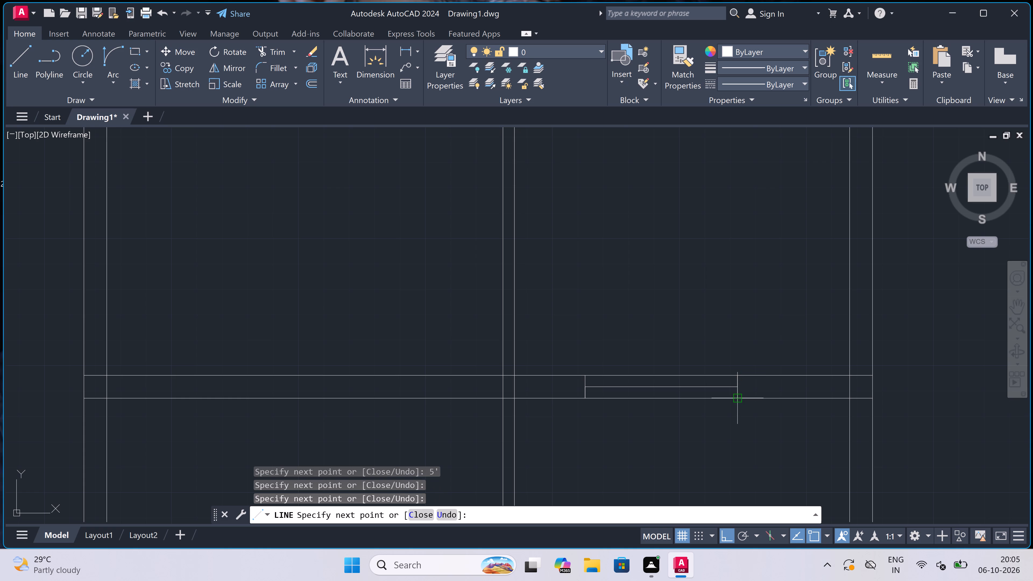
{"action": "left_click", "coordinate": [734, 398]}
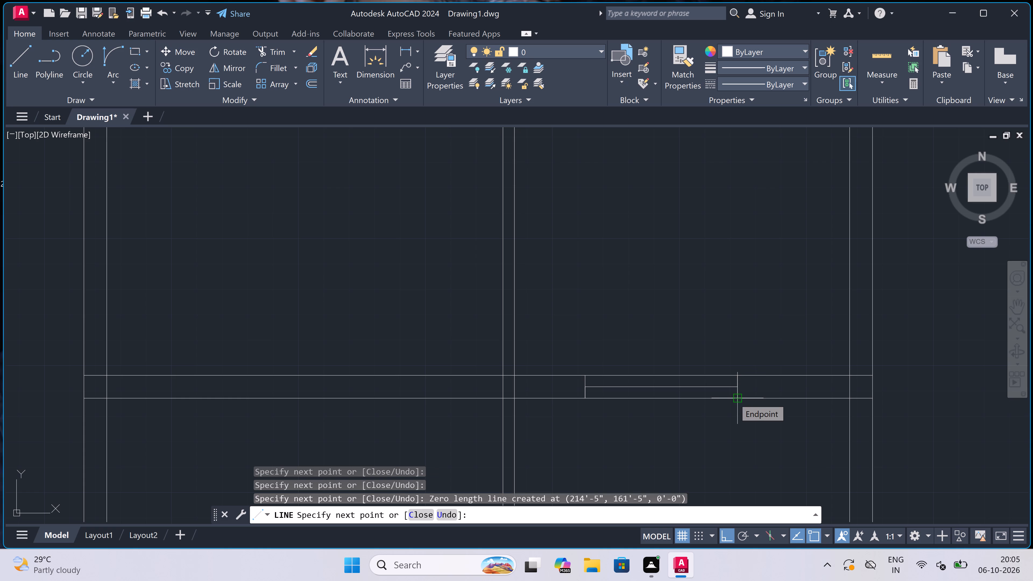
{"action": "key", "text": "Escape"}
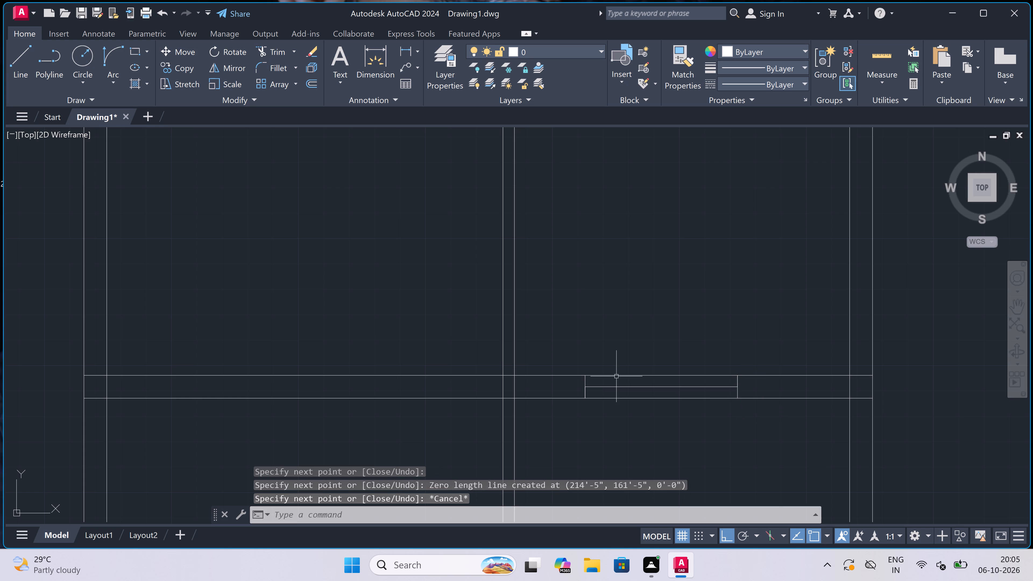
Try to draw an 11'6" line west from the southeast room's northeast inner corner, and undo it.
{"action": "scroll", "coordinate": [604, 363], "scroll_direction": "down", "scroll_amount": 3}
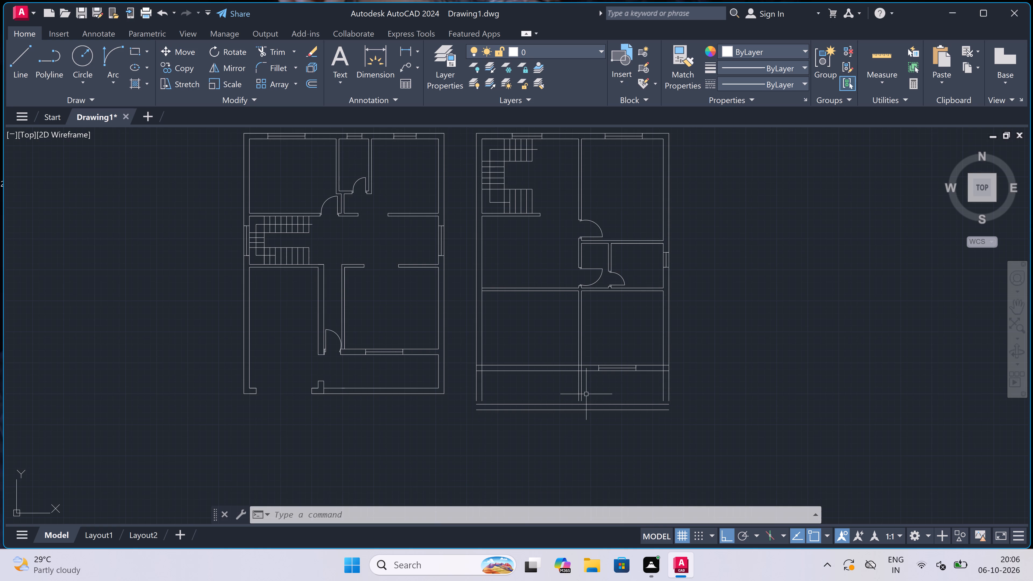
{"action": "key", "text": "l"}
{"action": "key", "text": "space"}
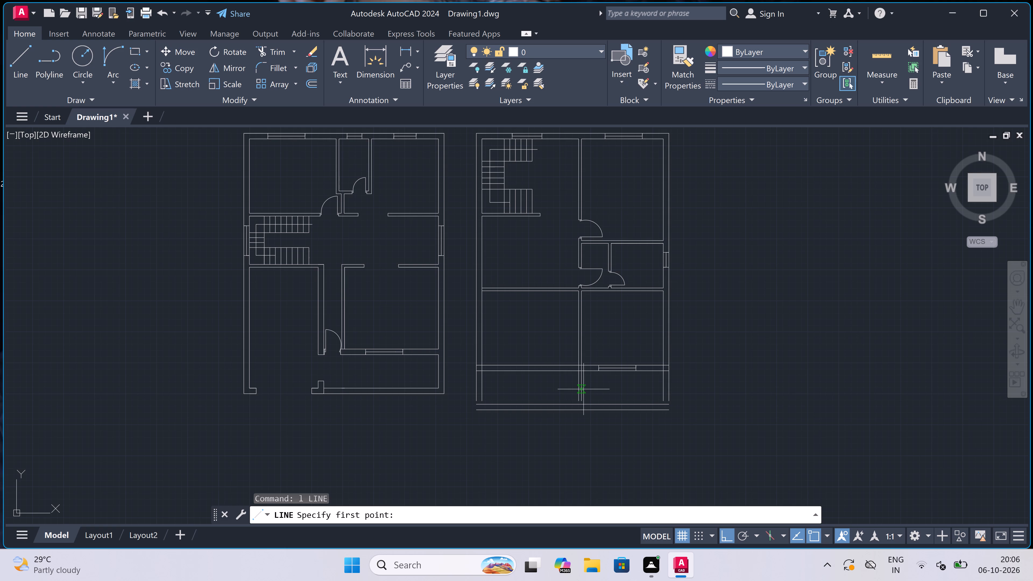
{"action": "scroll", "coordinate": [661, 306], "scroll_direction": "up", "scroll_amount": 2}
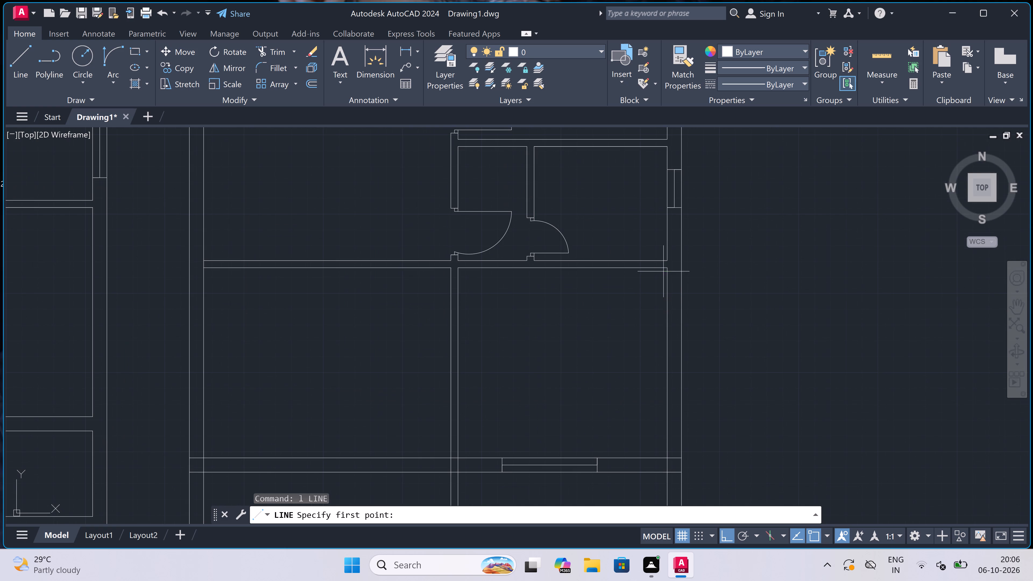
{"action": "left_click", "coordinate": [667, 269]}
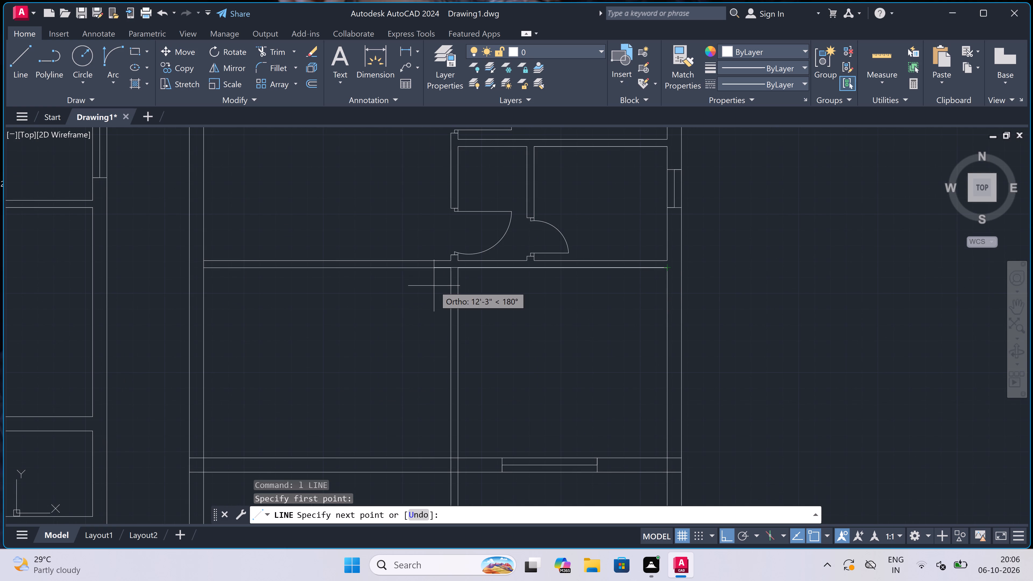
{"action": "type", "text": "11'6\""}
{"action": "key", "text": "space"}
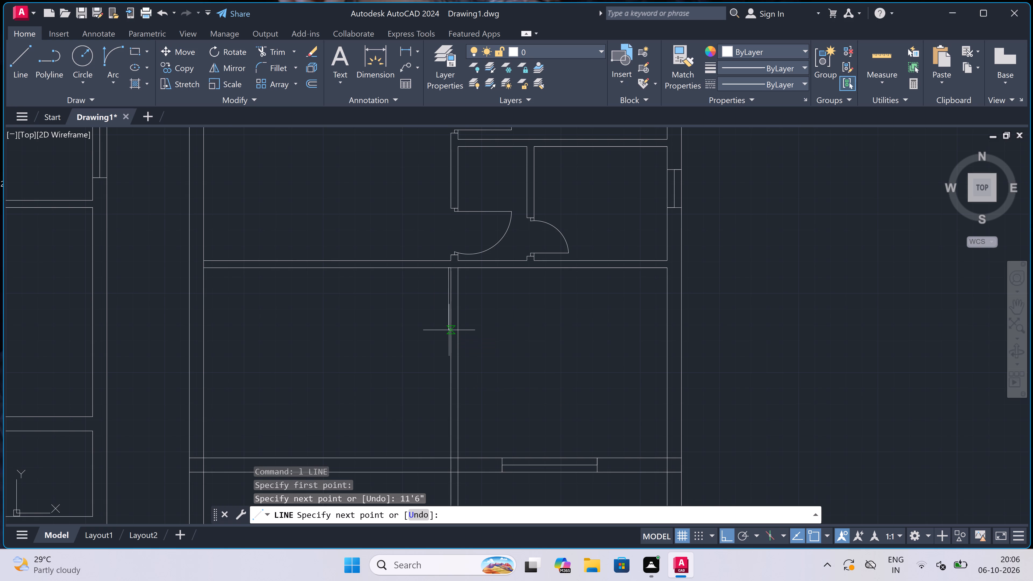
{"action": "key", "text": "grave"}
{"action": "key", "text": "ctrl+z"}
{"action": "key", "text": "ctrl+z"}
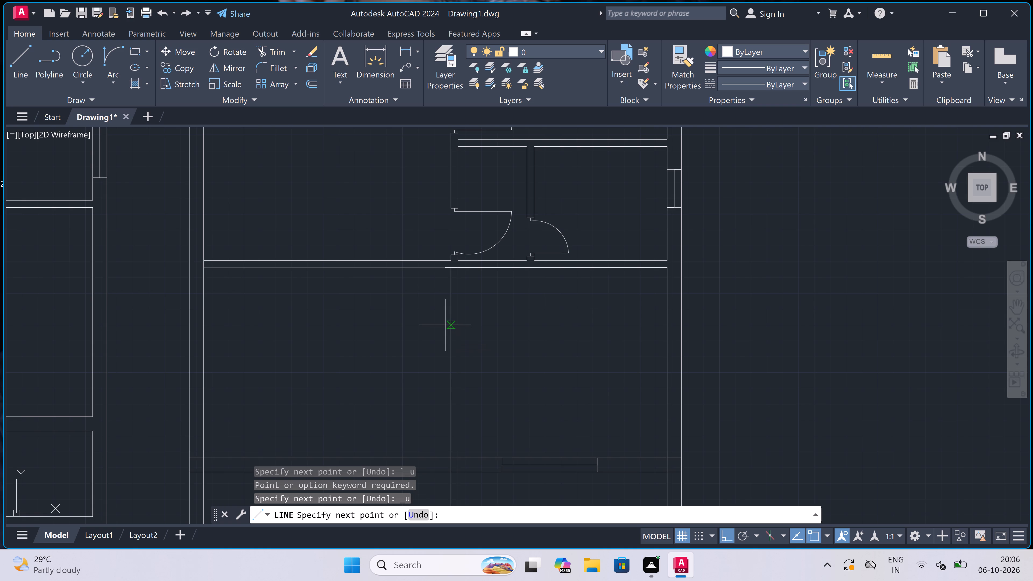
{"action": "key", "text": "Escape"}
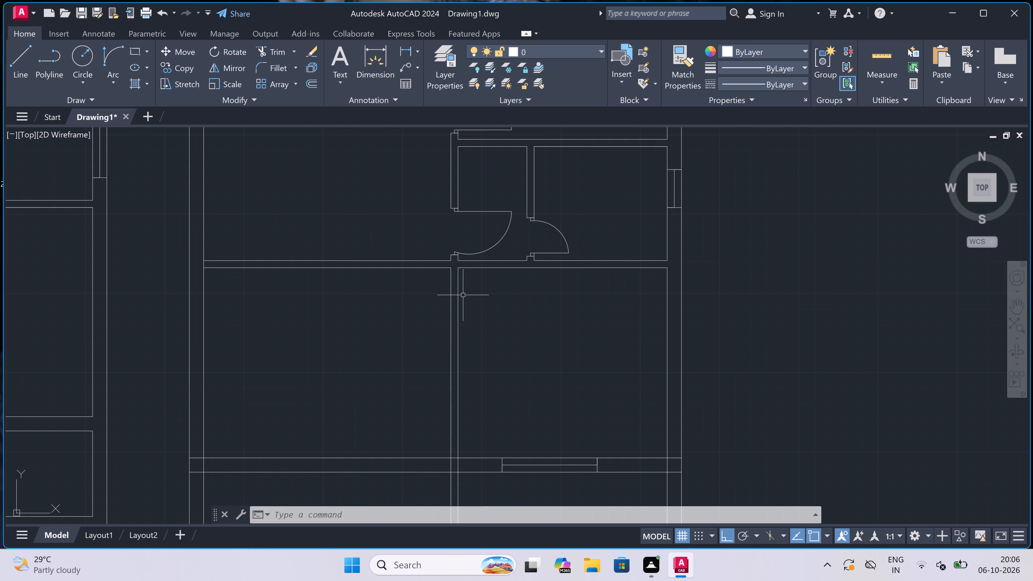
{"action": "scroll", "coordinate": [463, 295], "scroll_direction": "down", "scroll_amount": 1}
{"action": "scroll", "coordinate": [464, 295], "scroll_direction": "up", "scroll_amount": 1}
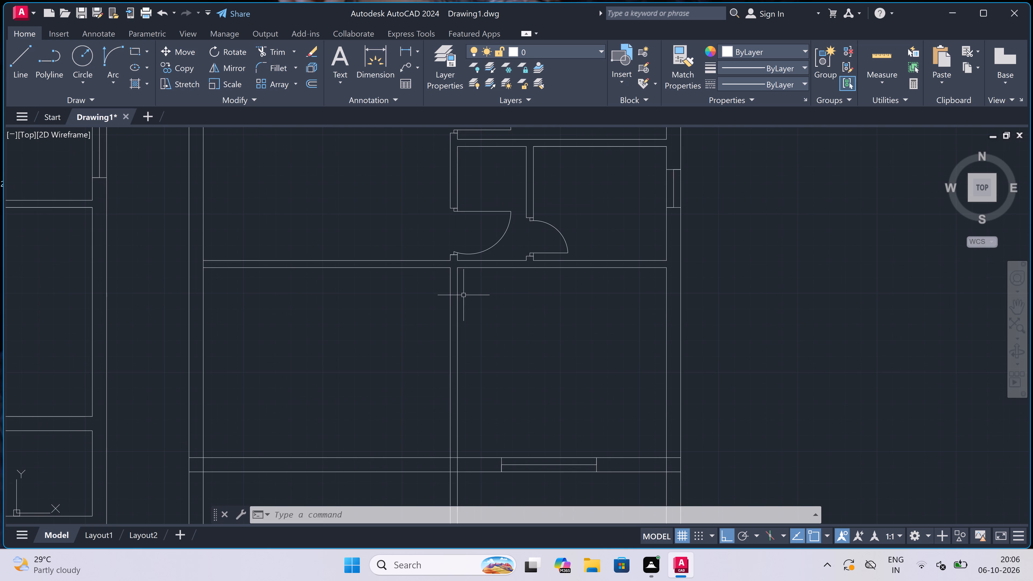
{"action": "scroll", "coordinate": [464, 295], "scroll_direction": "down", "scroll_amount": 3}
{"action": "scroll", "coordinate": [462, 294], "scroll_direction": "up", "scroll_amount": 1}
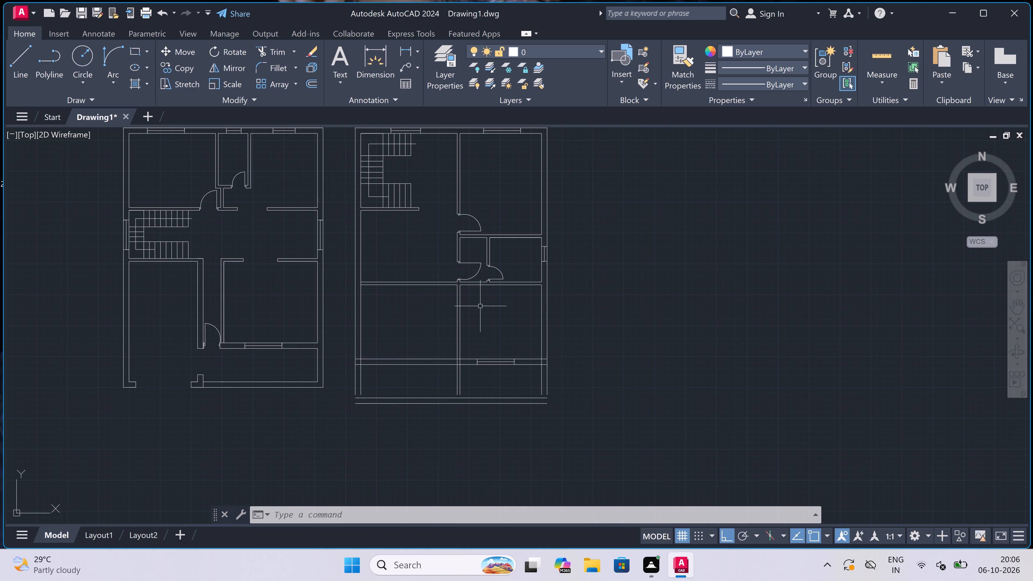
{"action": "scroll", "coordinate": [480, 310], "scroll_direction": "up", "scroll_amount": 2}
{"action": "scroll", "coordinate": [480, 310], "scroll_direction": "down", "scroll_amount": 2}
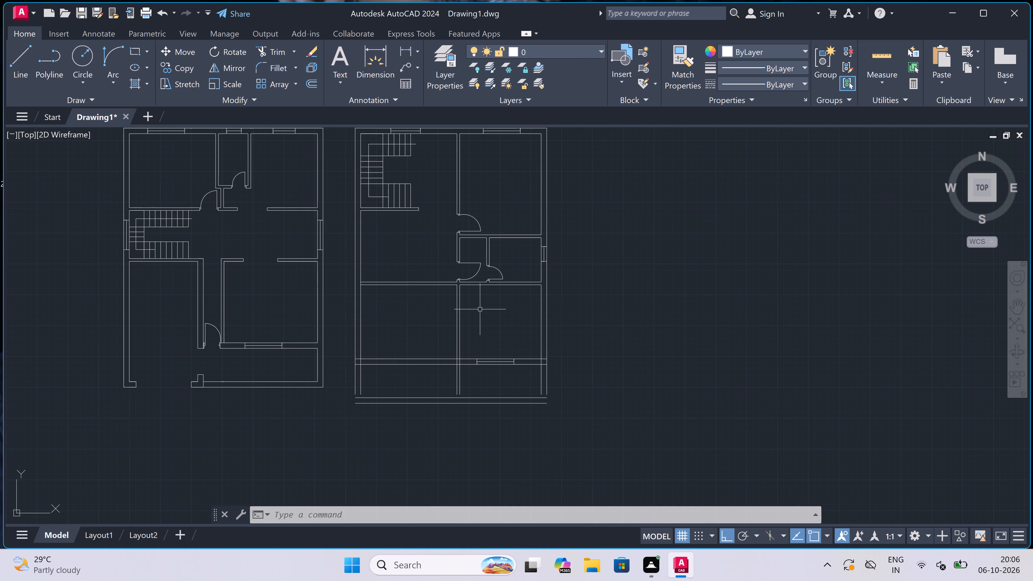
Trim away the second plan's west outer wall lines below the 9" wall containing the 5' window.
{"action": "scroll", "coordinate": [404, 408], "scroll_direction": "up", "scroll_amount": 1}
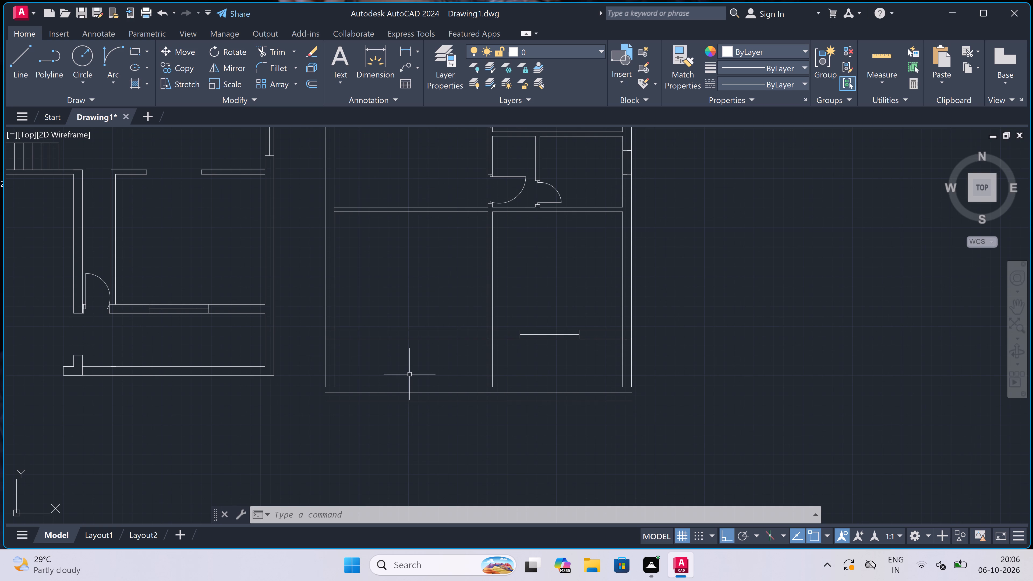
{"action": "type", "text": "tr"}
{"action": "key", "text": "space"}
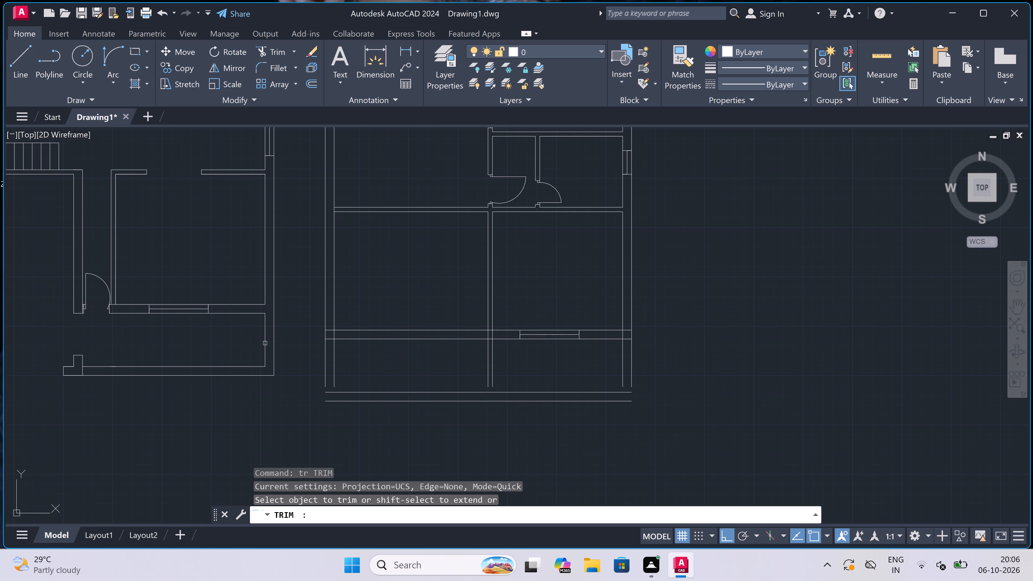
{"action": "left_click", "coordinate": [297, 358]}
{"action": "left_click", "coordinate": [353, 363]}
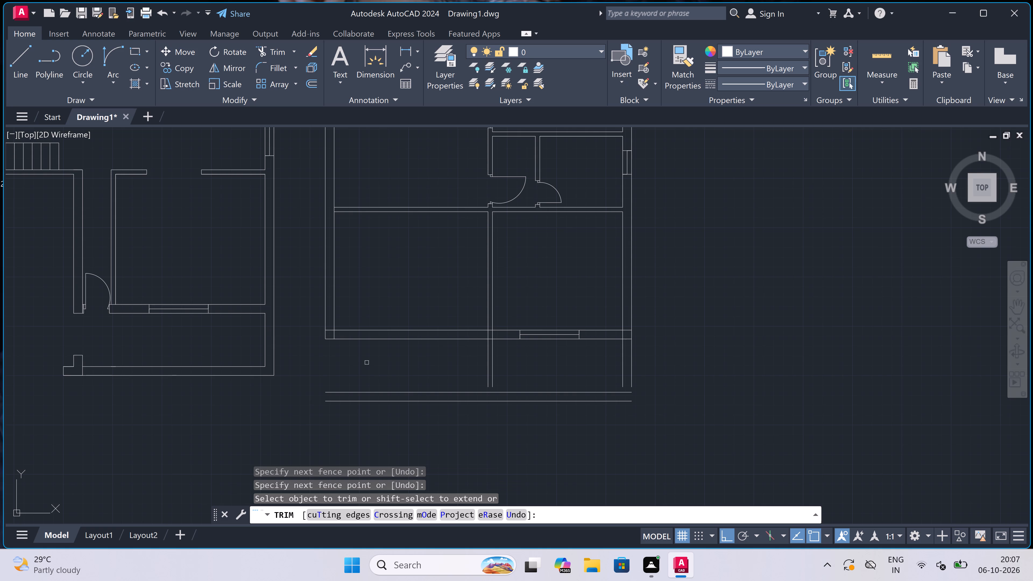
Trim away the partition between the two south rooms, including its lines through and below the 9" south wall.
{"action": "double_click", "coordinate": [489, 275]}
{"action": "left_click", "coordinate": [502, 269]}
{"action": "left_click", "coordinate": [493, 368]}
{"action": "left_click", "coordinate": [486, 365]}
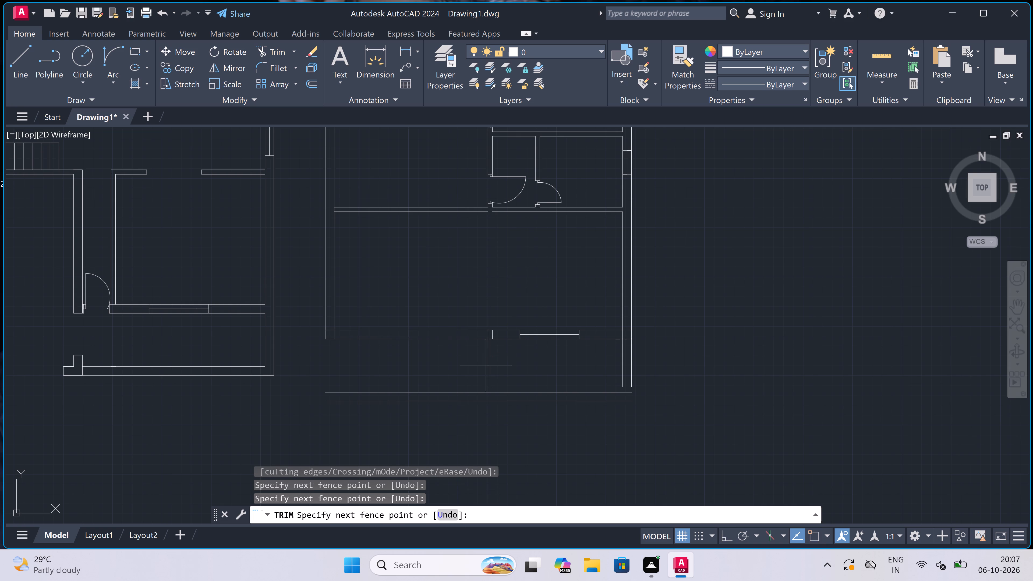
{"action": "left_click", "coordinate": [455, 371]}
{"action": "left_click", "coordinate": [526, 357]}
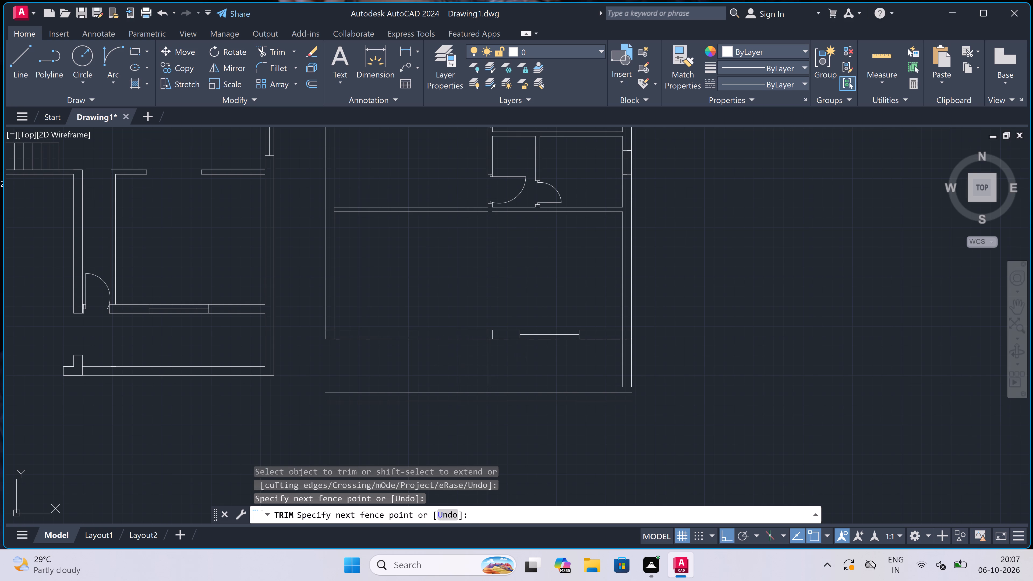
{"action": "double_click", "coordinate": [434, 363]}
{"action": "scroll", "coordinate": [493, 325], "scroll_direction": "up", "scroll_amount": 3}
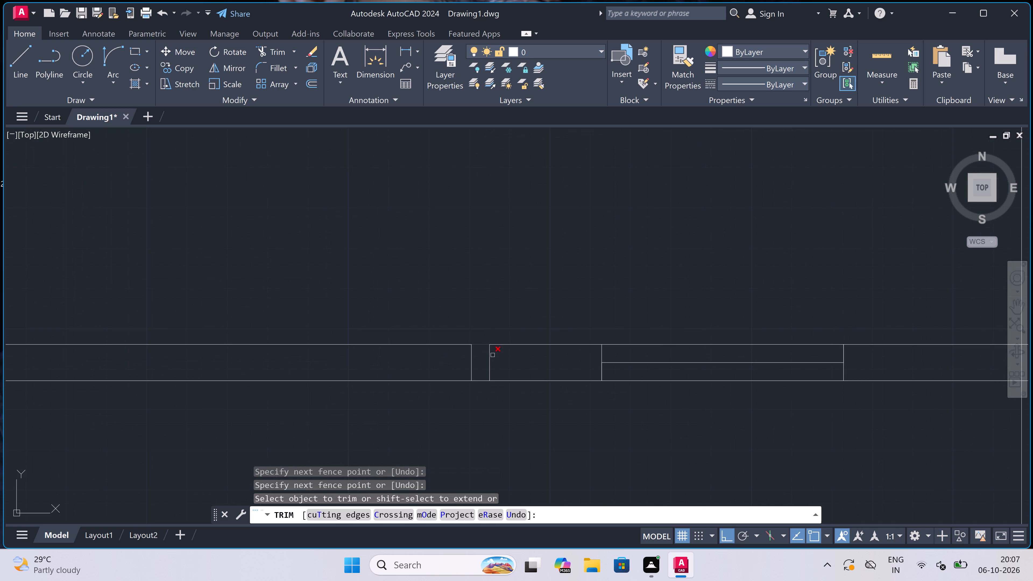
{"action": "left_click", "coordinate": [510, 364]}
{"action": "left_click", "coordinate": [425, 364]}
Trim the overlapping inner wall lines at the large south room's southwest corner into a clean corner.
{"action": "scroll", "coordinate": [468, 356], "scroll_direction": "down", "scroll_amount": 7}
{"action": "scroll", "coordinate": [432, 352], "scroll_direction": "up", "scroll_amount": 3}
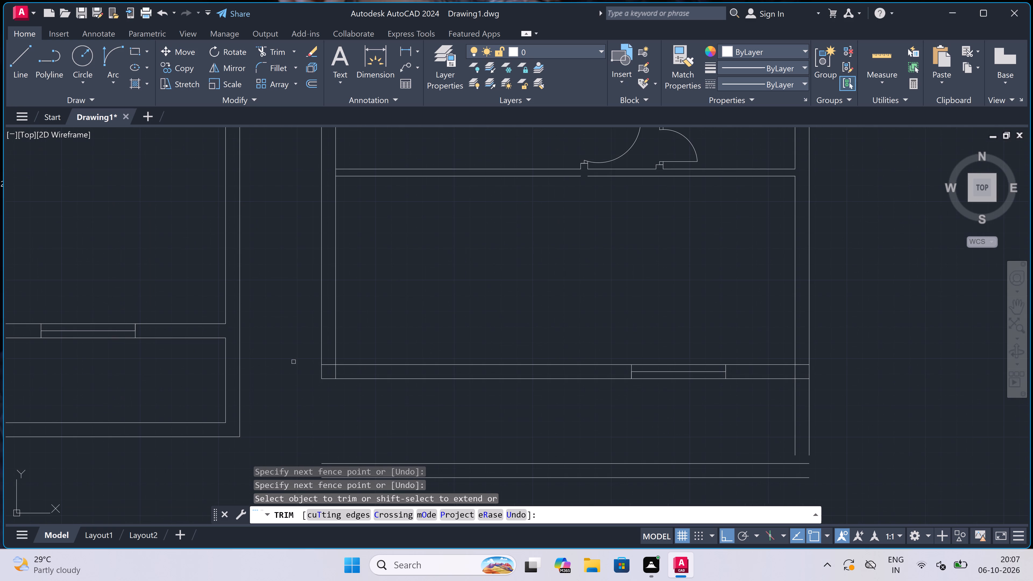
{"action": "scroll", "coordinate": [332, 375], "scroll_direction": "up", "scroll_amount": 3}
{"action": "left_click_drag", "start_coordinate": [326, 325], "coordinate": [324, 332]}
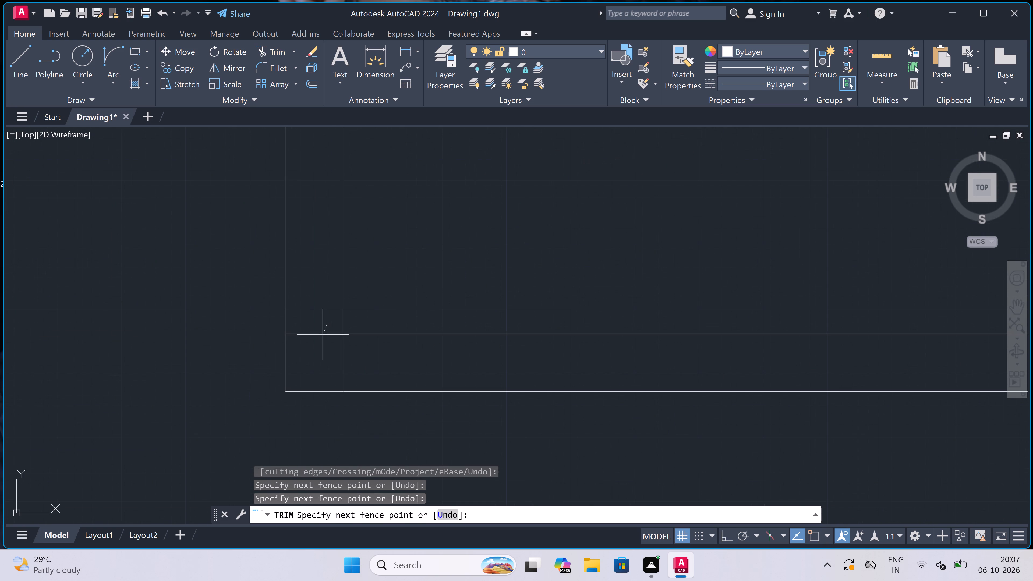
{"action": "left_click", "coordinate": [313, 365]}
{"action": "left_click", "coordinate": [312, 370]}
{"action": "left_click", "coordinate": [414, 369]}
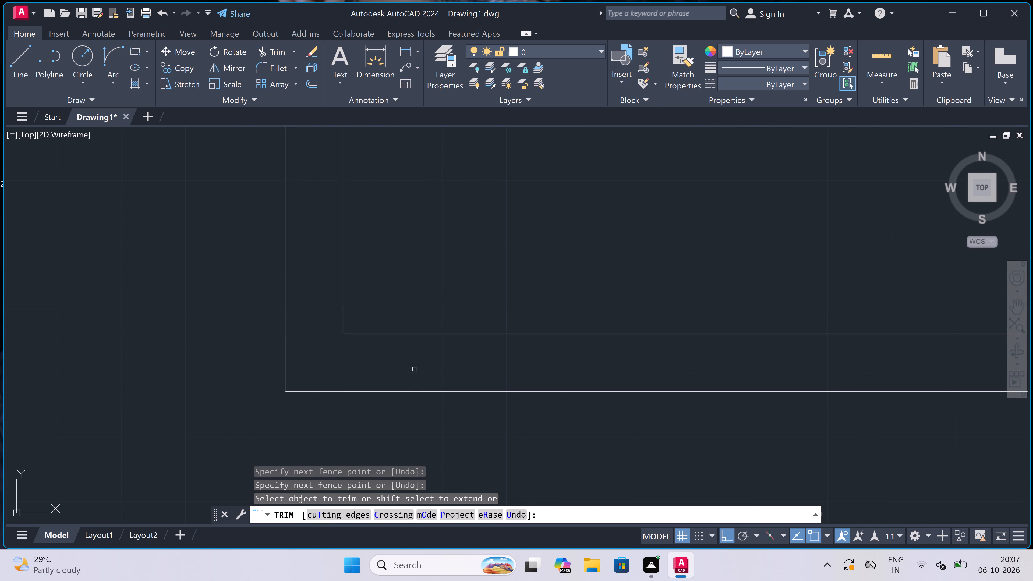
Trim the overlapping inner wall lines at the large south room's southeast corner into a clean corner.
{"action": "scroll", "coordinate": [414, 367], "scroll_direction": "down", "scroll_amount": 6}
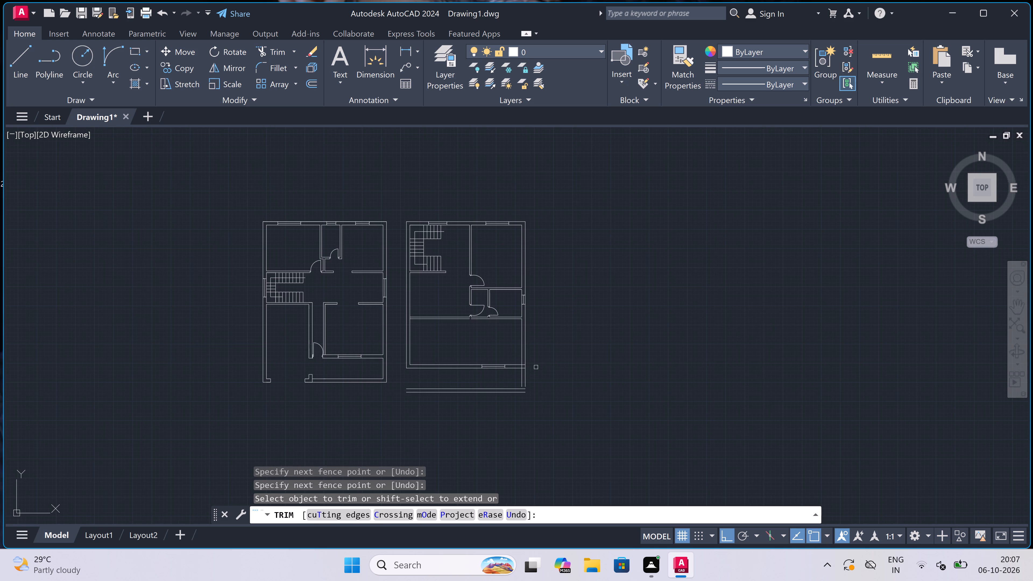
{"action": "scroll", "coordinate": [525, 375], "scroll_direction": "up", "scroll_amount": 2}
{"action": "scroll", "coordinate": [515, 348], "scroll_direction": "up", "scroll_amount": 3}
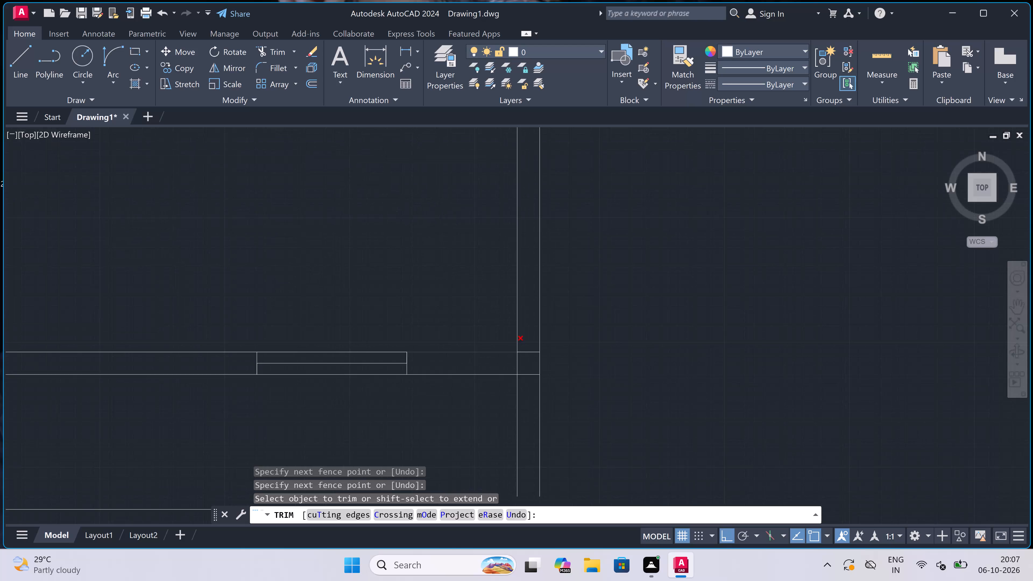
{"action": "scroll", "coordinate": [524, 374], "scroll_direction": "up", "scroll_amount": 3}
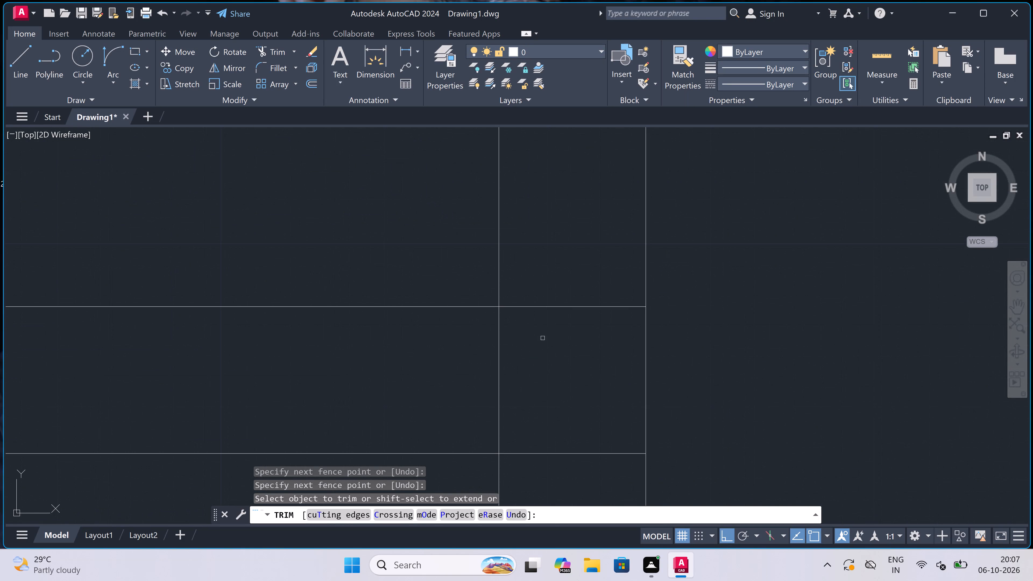
{"action": "left_click", "coordinate": [560, 292]}
{"action": "left_click", "coordinate": [451, 399]}
{"action": "scroll", "coordinate": [501, 371], "scroll_direction": "down", "scroll_amount": 3}
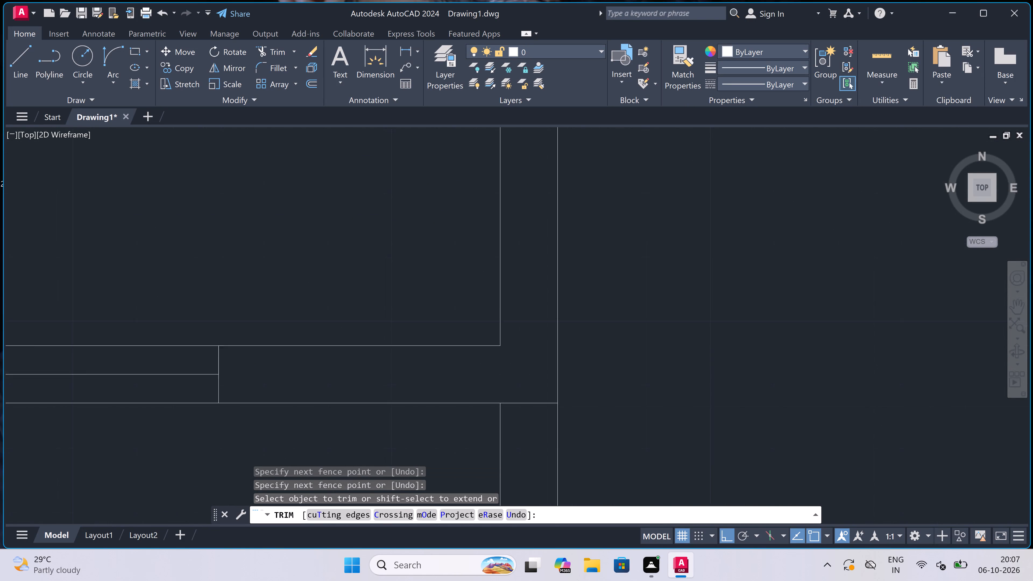
Extend the south face of the partition north of the large room to close the gap where the removed partition met it.
{"action": "scroll", "coordinate": [501, 371], "scroll_direction": "down", "scroll_amount": 6}
{"action": "scroll", "coordinate": [476, 350], "scroll_direction": "up", "scroll_amount": 3}
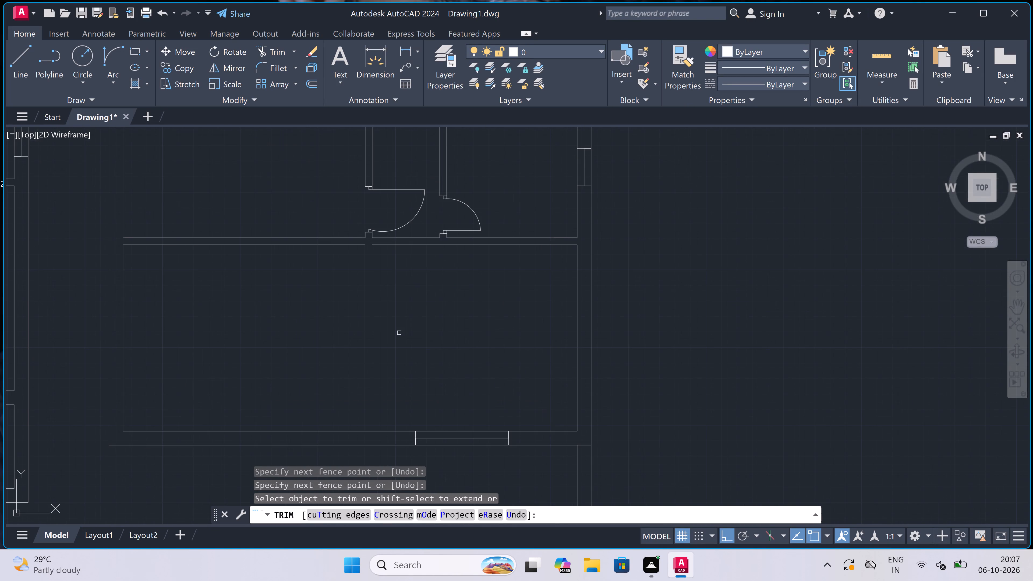
{"action": "key", "text": "Escape"}
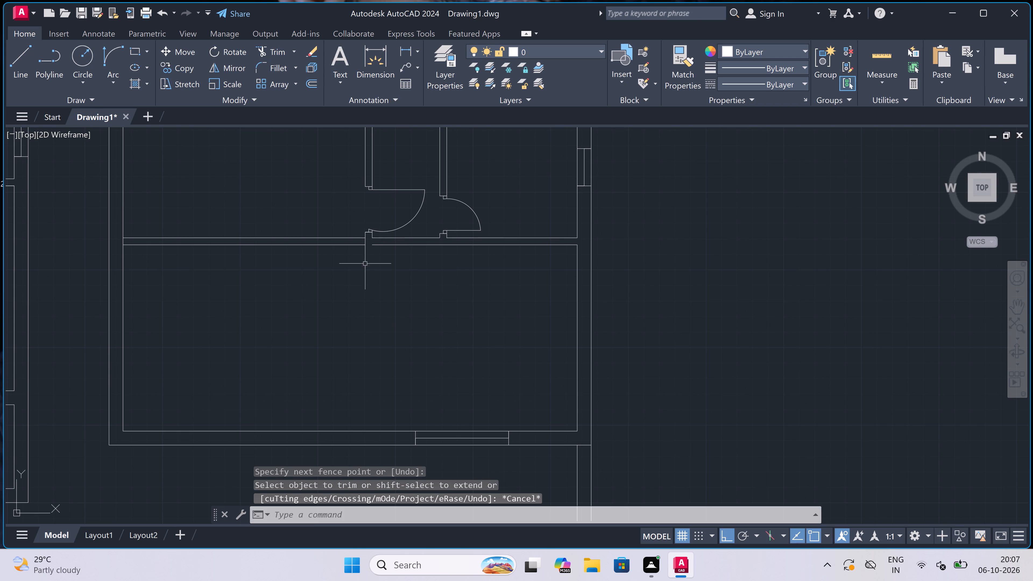
{"action": "scroll", "coordinate": [353, 216], "scroll_direction": "up", "scroll_amount": 3}
{"action": "key", "text": "e"}
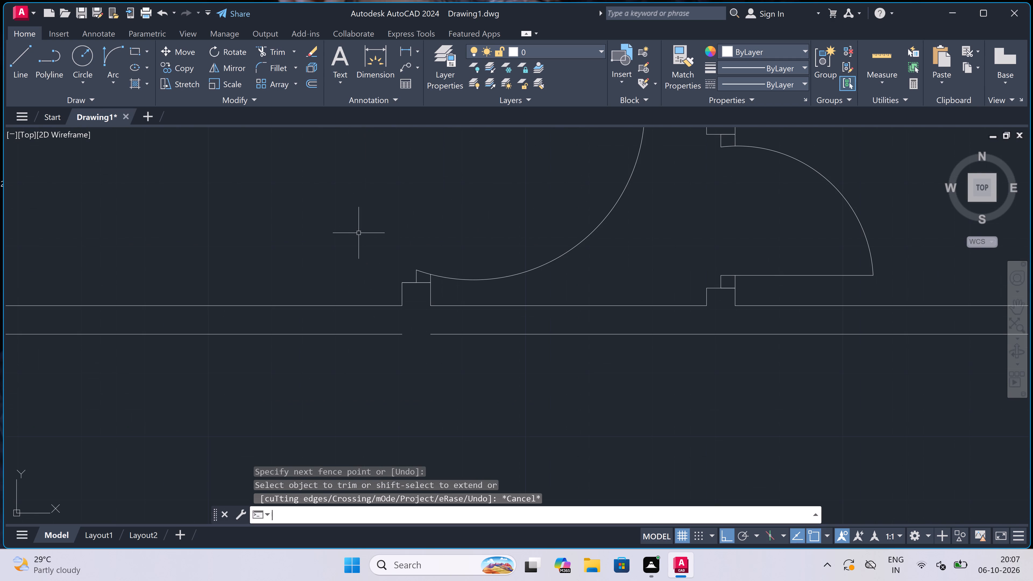
{"action": "key", "text": "x"}
{"action": "key", "text": "space"}
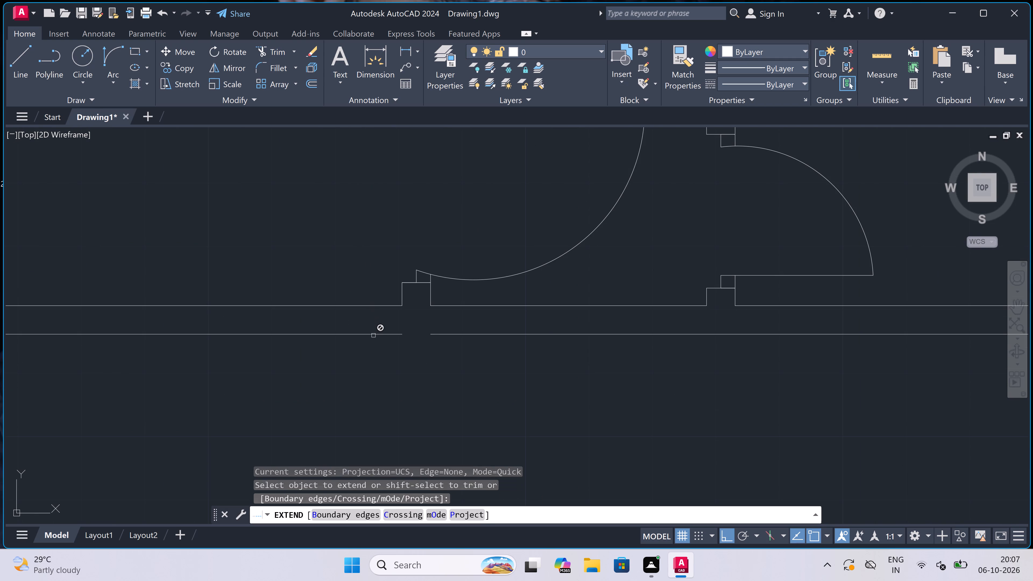
{"action": "scroll", "coordinate": [372, 330], "scroll_direction": "down", "scroll_amount": 4}
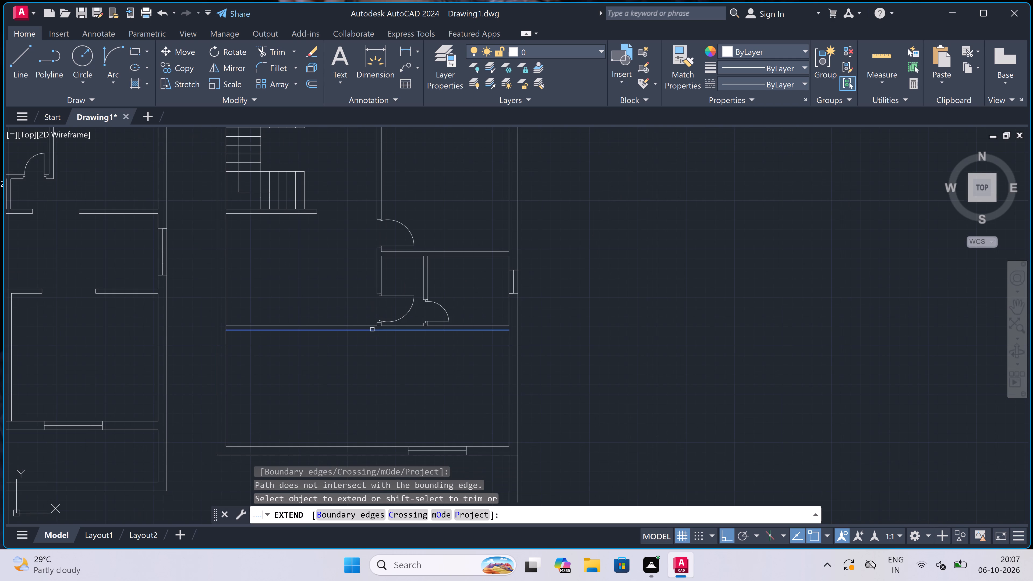
{"action": "left_click", "coordinate": [372, 330]}
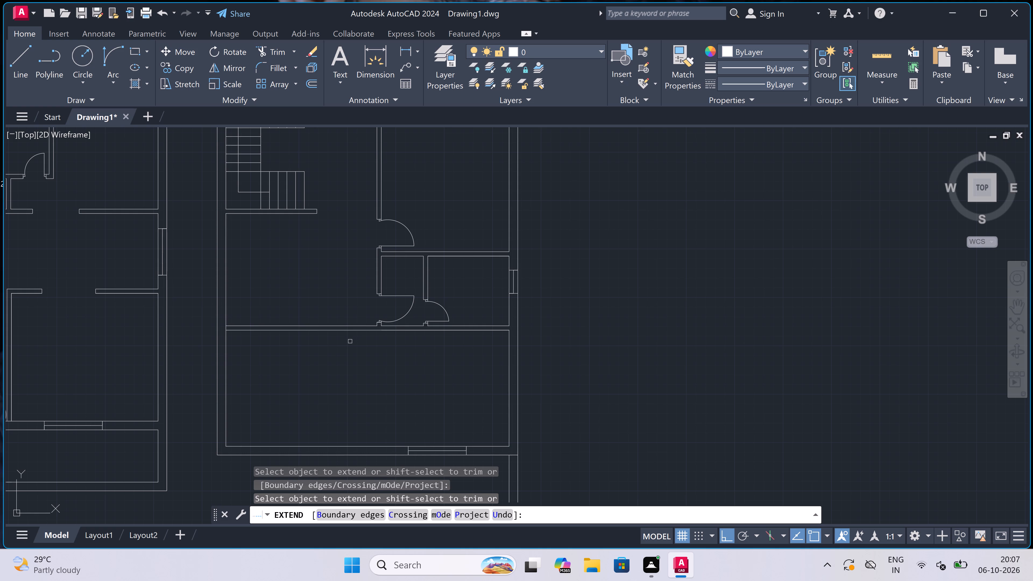
{"action": "key", "text": "Escape"}
Draw a line 10' west from the large south room's inner southeast corner, continuing north perpendicular to the partition as a new partition face.
{"action": "type", "text": "l"}
{"action": "key", "text": "space"}
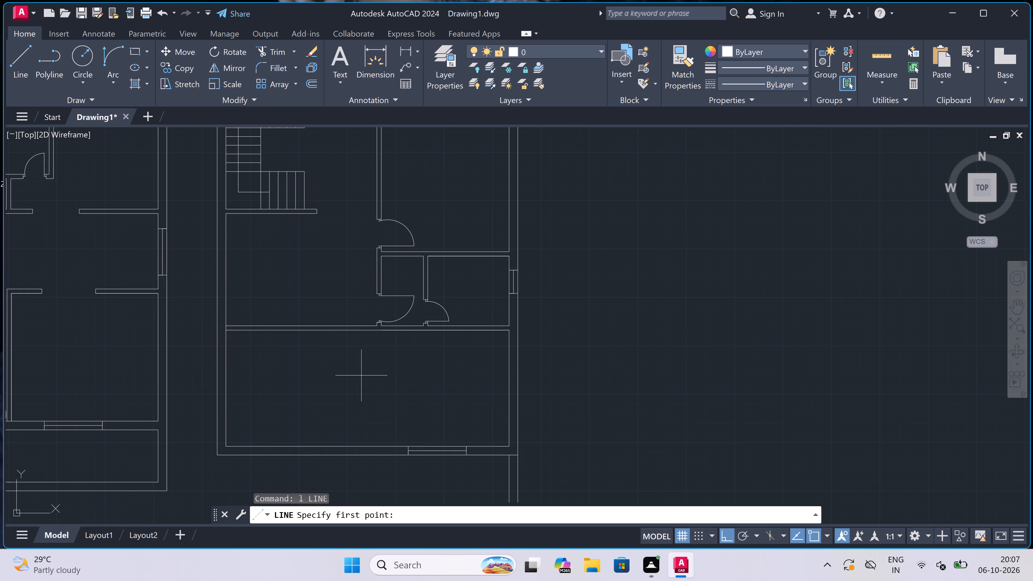
{"action": "scroll", "coordinate": [367, 418], "scroll_direction": "up", "scroll_amount": 1}
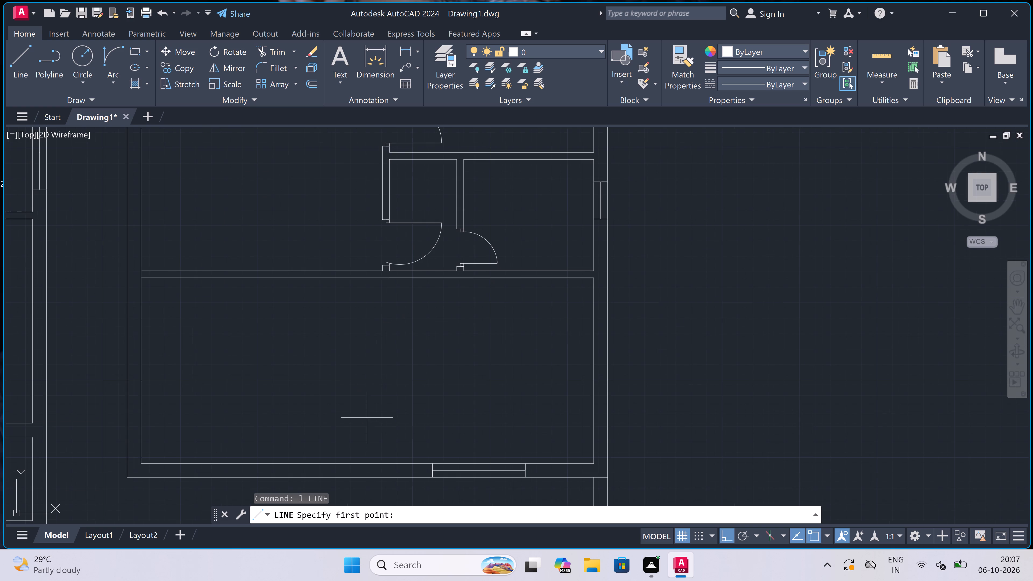
{"action": "left_click", "coordinate": [591, 461]}
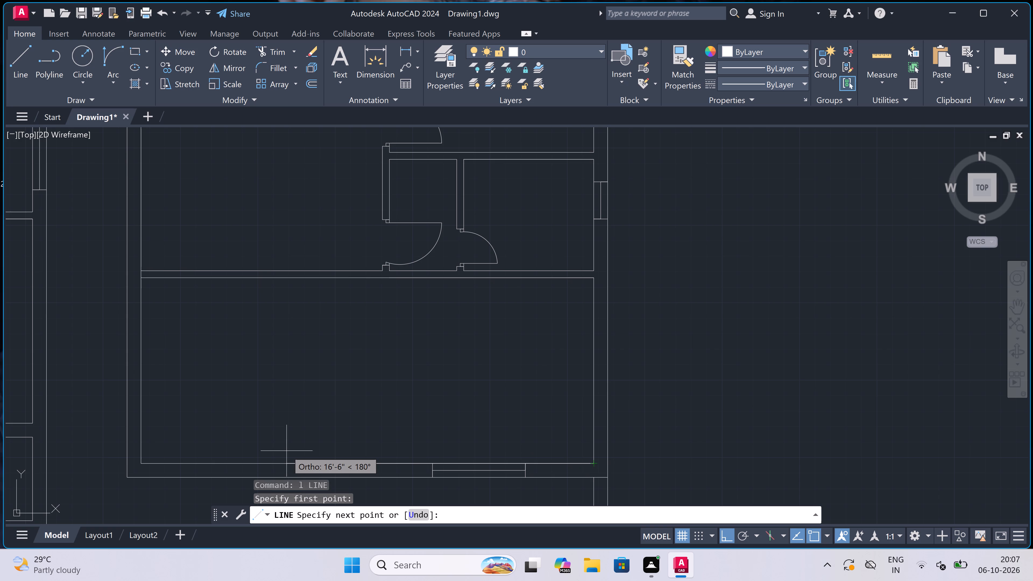
{"action": "type", "text": "10'"}
{"action": "key", "text": "space"}
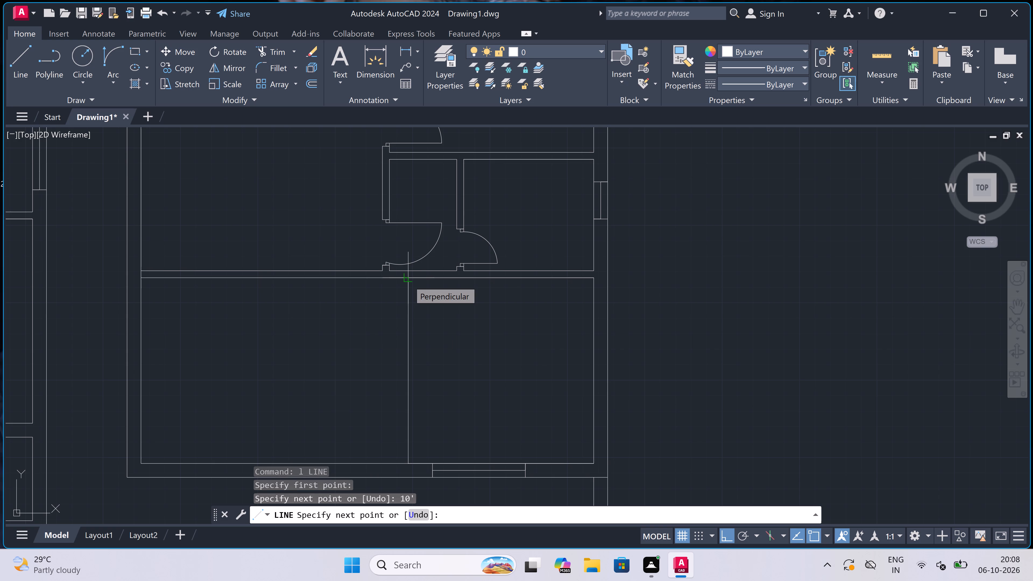
{"action": "left_click", "coordinate": [408, 281]}
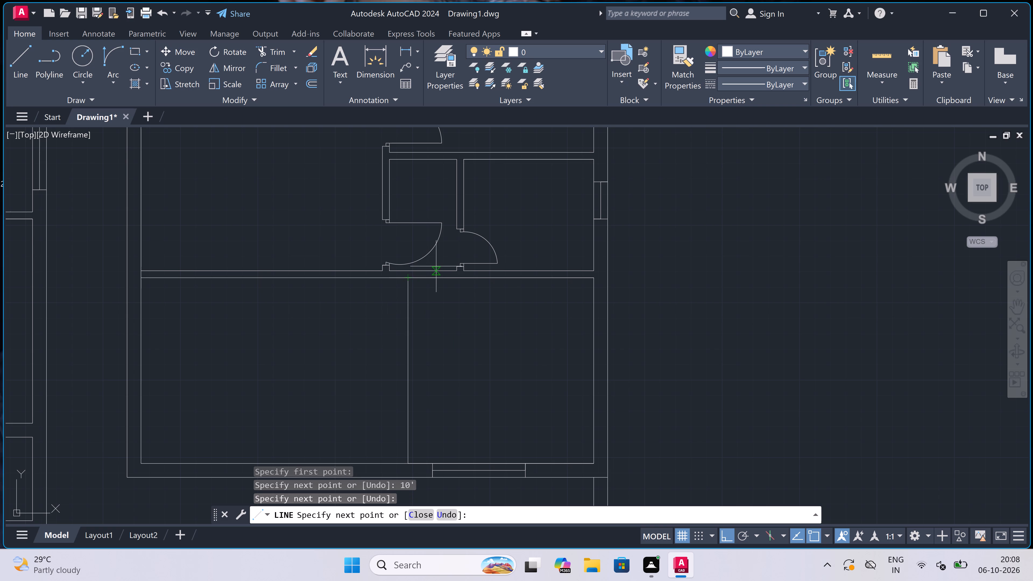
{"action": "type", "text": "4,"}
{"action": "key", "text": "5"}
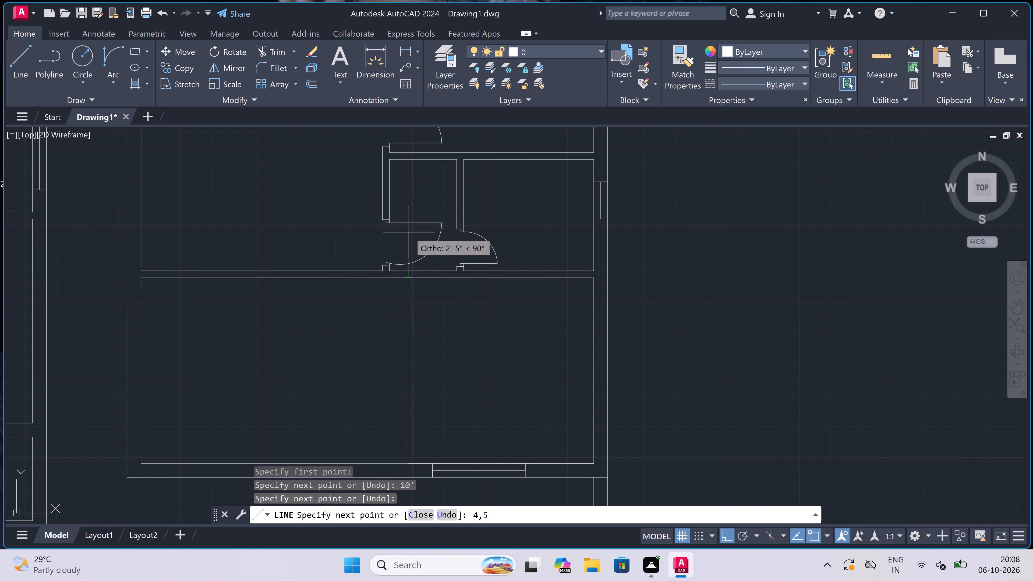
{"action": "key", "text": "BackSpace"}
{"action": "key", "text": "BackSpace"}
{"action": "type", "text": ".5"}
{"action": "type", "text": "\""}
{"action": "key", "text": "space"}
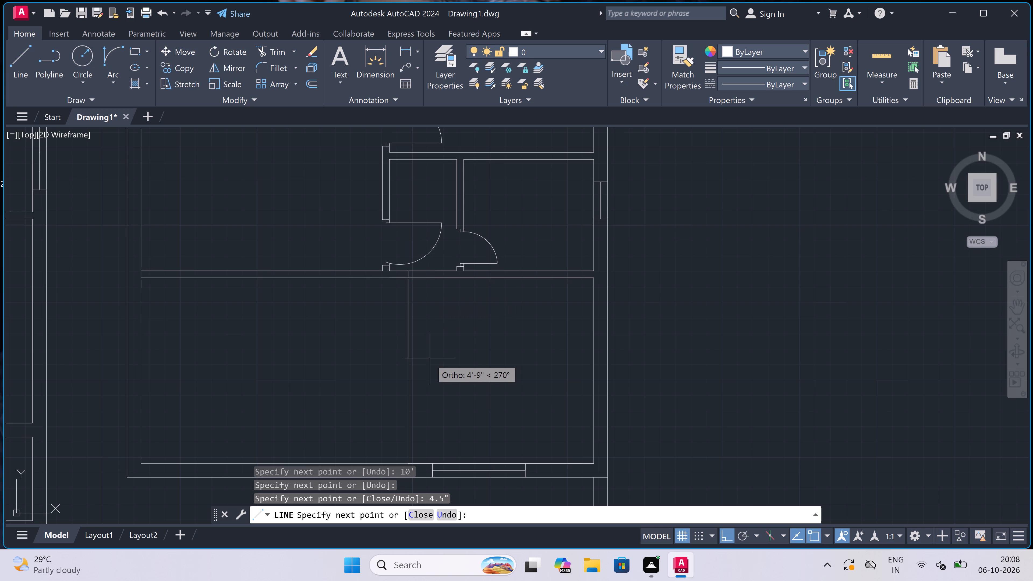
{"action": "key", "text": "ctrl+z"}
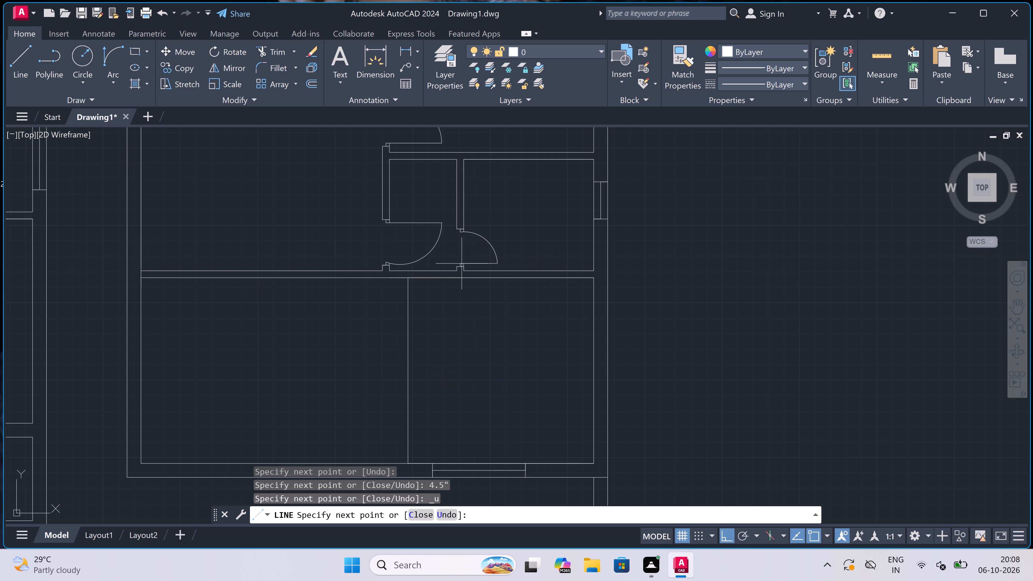
Complete the new partition by drawing its second face 4.5" east of the first, down to the inner south wall line.
{"action": "type", "text": "4.5\""}
{"action": "key", "text": "space"}
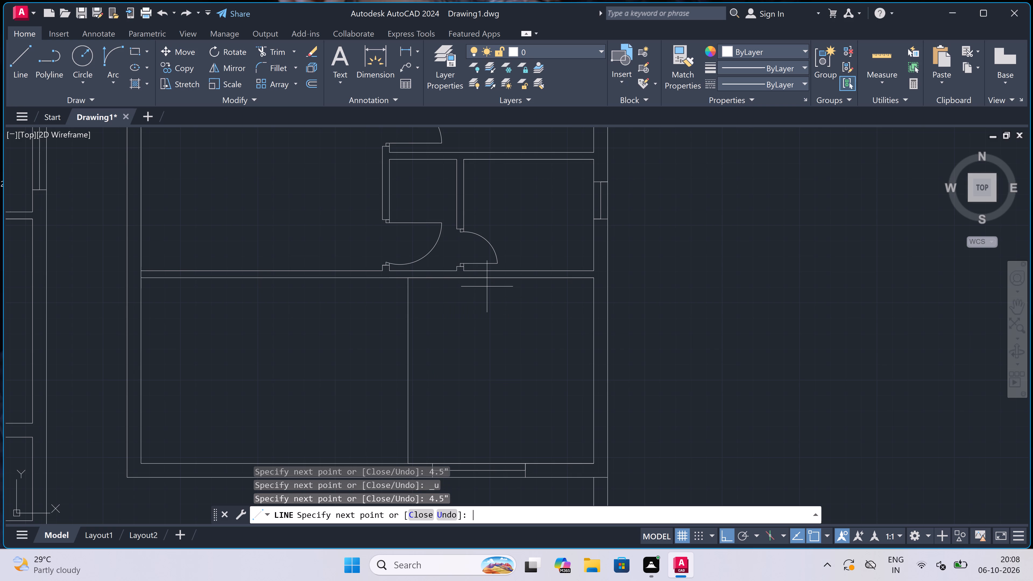
{"action": "scroll", "coordinate": [485, 287], "scroll_direction": "down", "scroll_amount": 1}
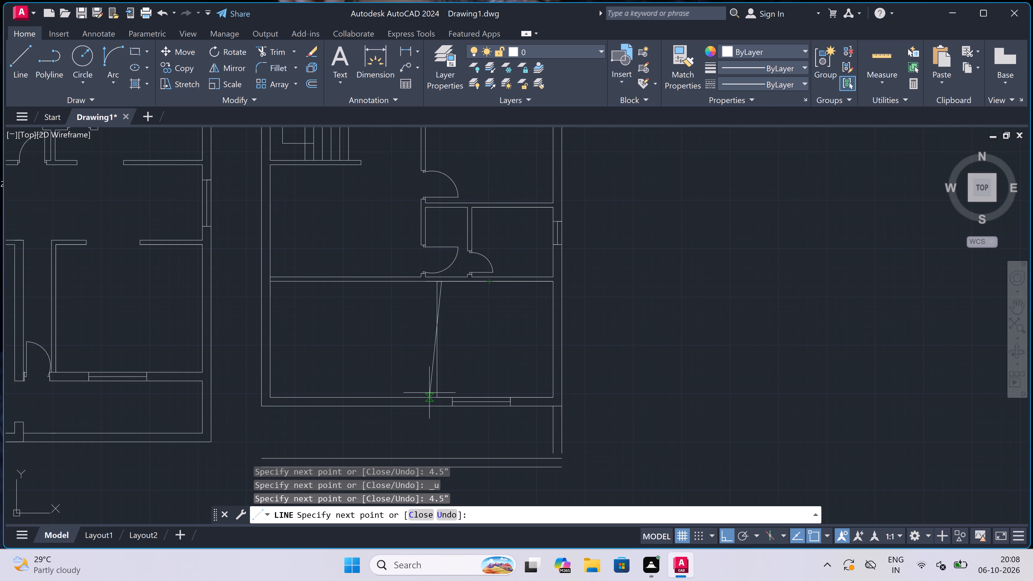
{"action": "scroll", "coordinate": [439, 396], "scroll_direction": "up", "scroll_amount": 2}
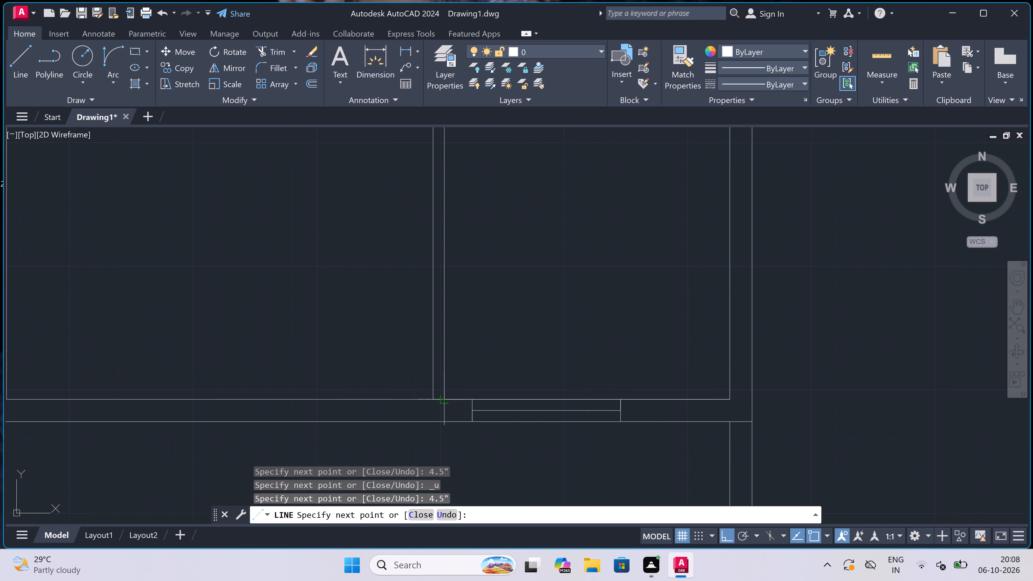
{"action": "left_click", "coordinate": [441, 402]}
{"action": "key", "text": "Escape"}
Draw a second north-south partition 5' west of the first one, 4.5" thick, between the north partition and the south wall.
{"action": "key", "text": "space"}
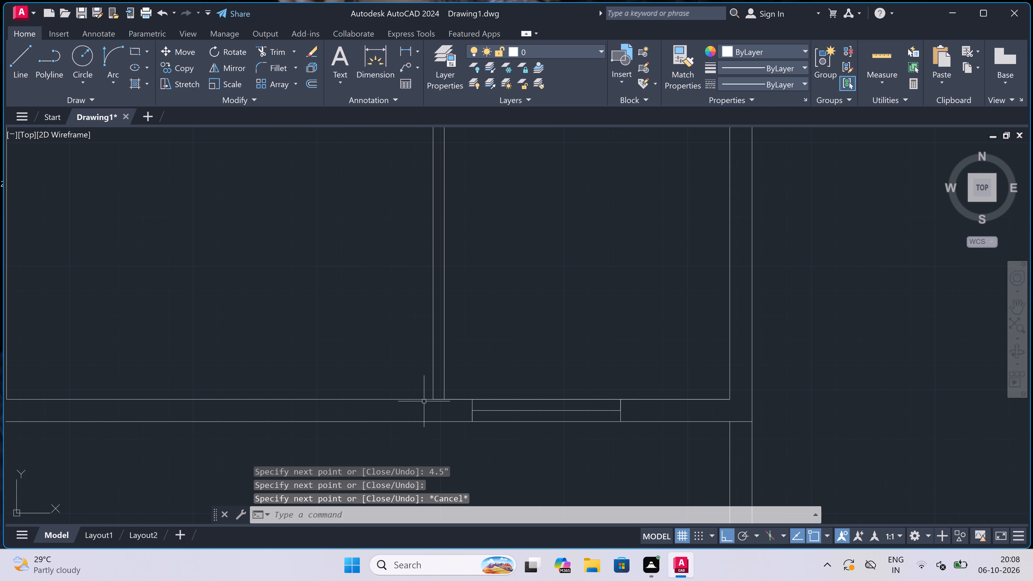
{"action": "left_click", "coordinate": [432, 400]}
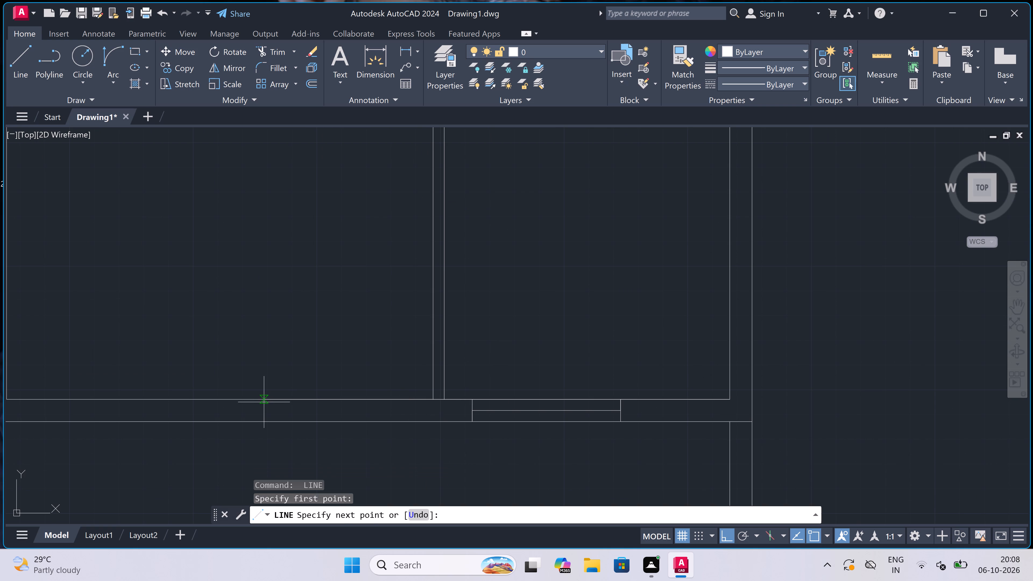
{"action": "scroll", "coordinate": [264, 402], "scroll_direction": "down", "scroll_amount": 3}
{"action": "scroll", "coordinate": [205, 389], "scroll_direction": "up", "scroll_amount": 3}
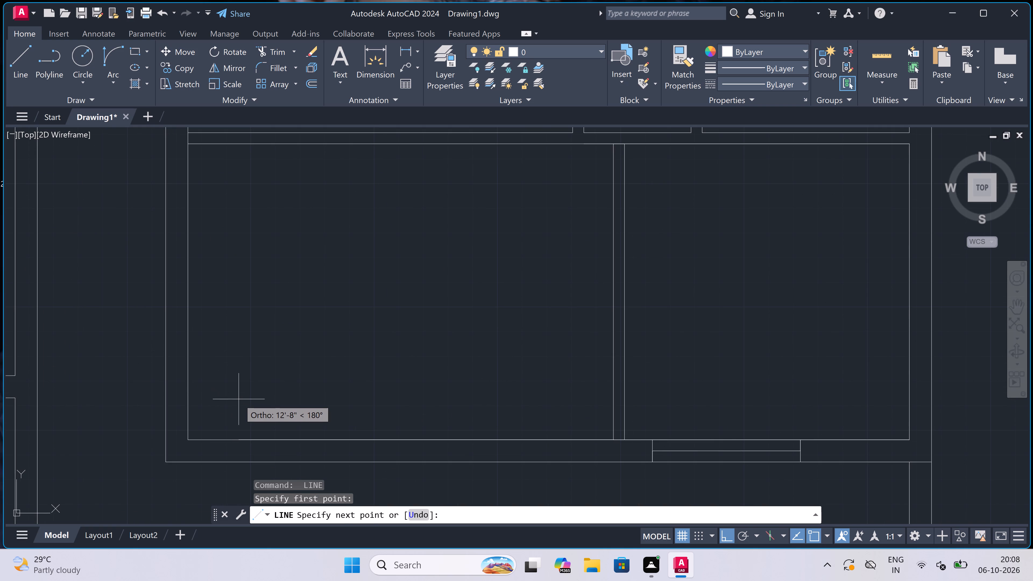
{"action": "type", "text": "5'"}
{"action": "key", "text": "space"}
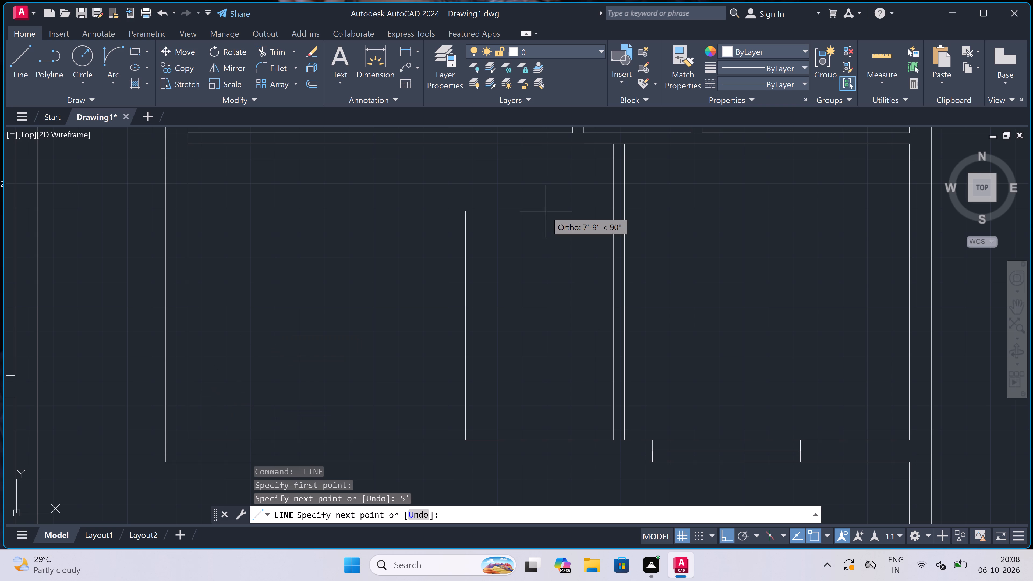
{"action": "scroll", "coordinate": [529, 213], "scroll_direction": "down", "scroll_amount": 2}
{"action": "scroll", "coordinate": [507, 191], "scroll_direction": "up", "scroll_amount": 2}
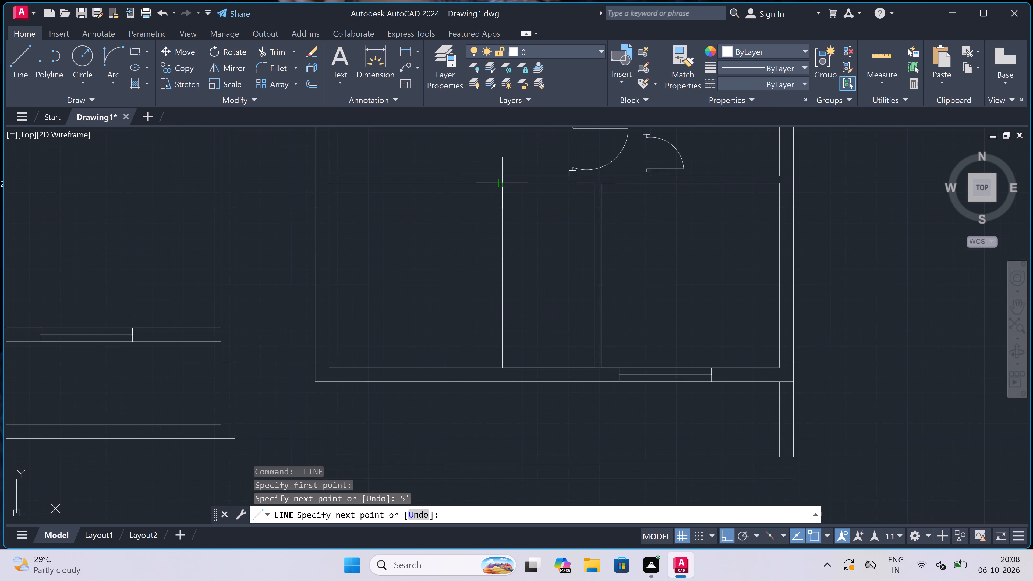
{"action": "left_click", "coordinate": [504, 184]}
{"action": "type", "text": "4.5\""}
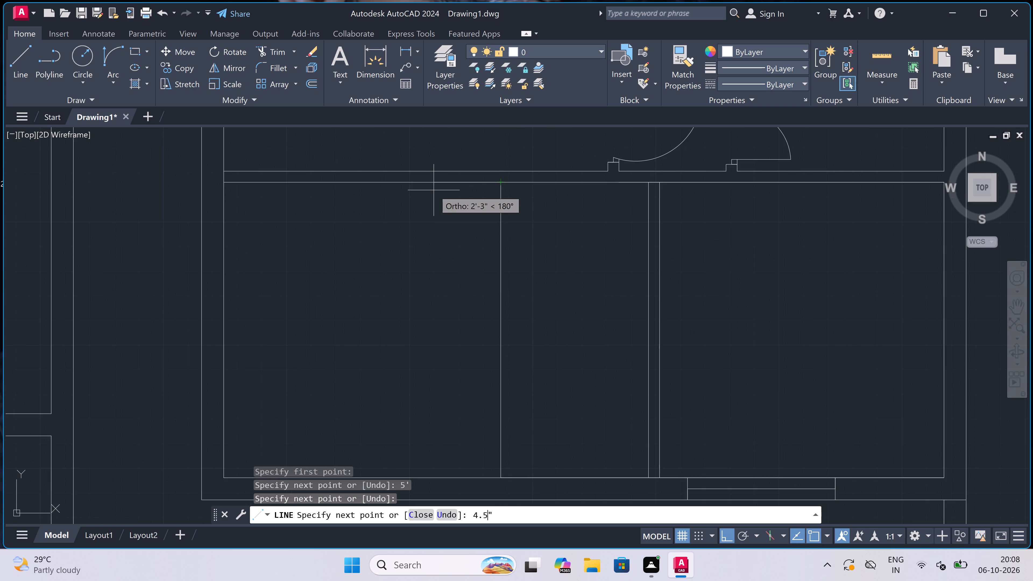
{"action": "key", "text": "space"}
{"action": "scroll", "coordinate": [434, 190], "scroll_direction": "down", "scroll_amount": 3}
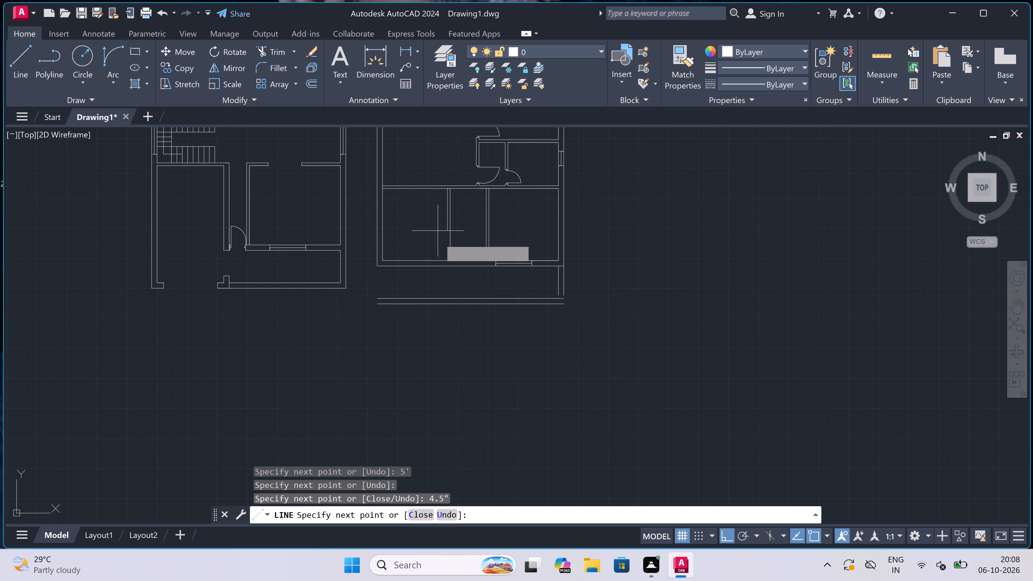
{"action": "scroll", "coordinate": [439, 243], "scroll_direction": "up", "scroll_amount": 3}
{"action": "scroll", "coordinate": [457, 286], "scroll_direction": "up", "scroll_amount": 3}
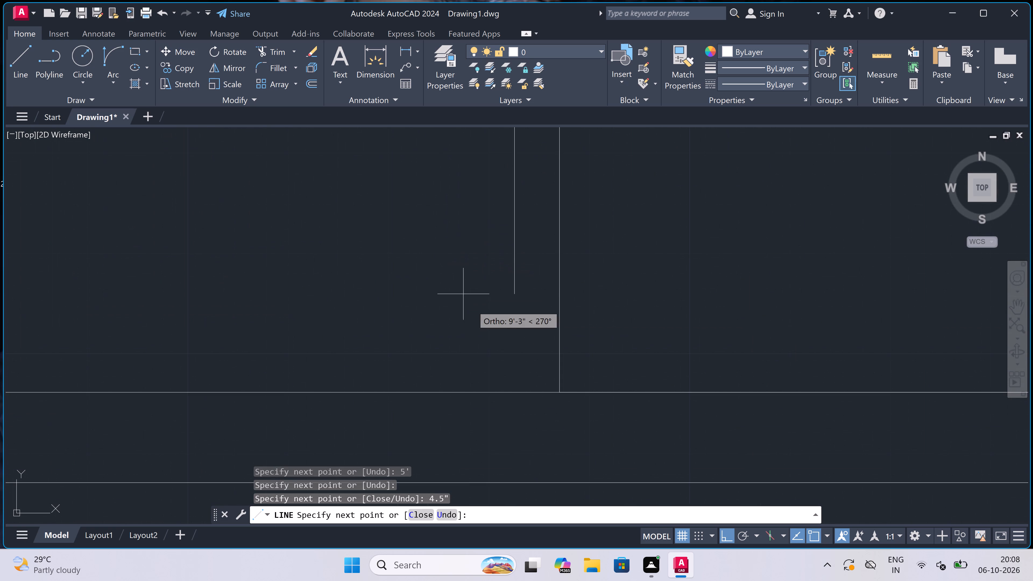
{"action": "left_click", "coordinate": [516, 390]}
{"action": "key", "text": "Escape"}
Draw the door's east jamb across the north partition just west of the new partitions, with a 2" stop and a 3' leaf pointing south.
{"action": "scroll", "coordinate": [429, 341], "scroll_direction": "down", "scroll_amount": 1}
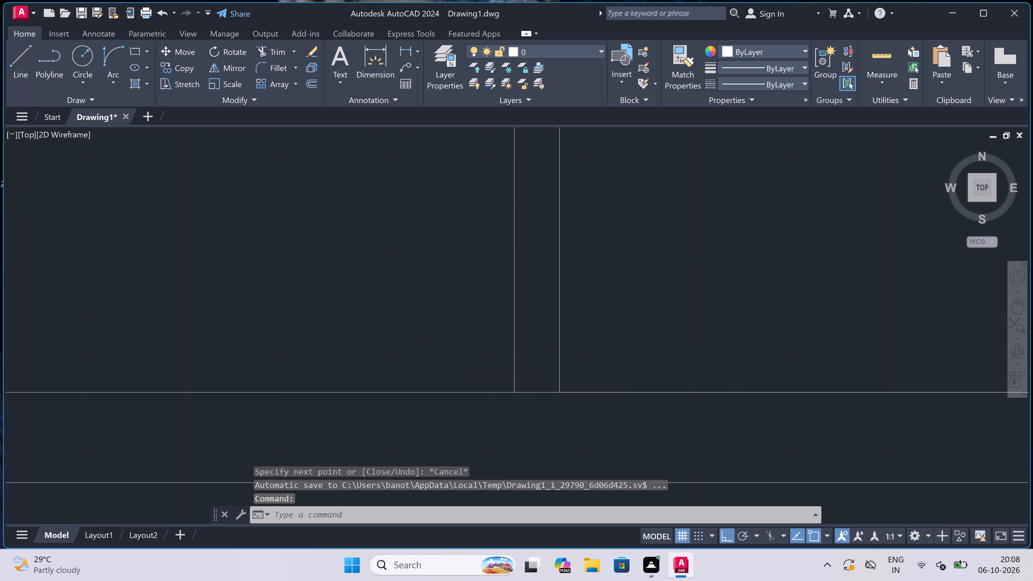
{"action": "scroll", "coordinate": [429, 341], "scroll_direction": "down", "scroll_amount": 4}
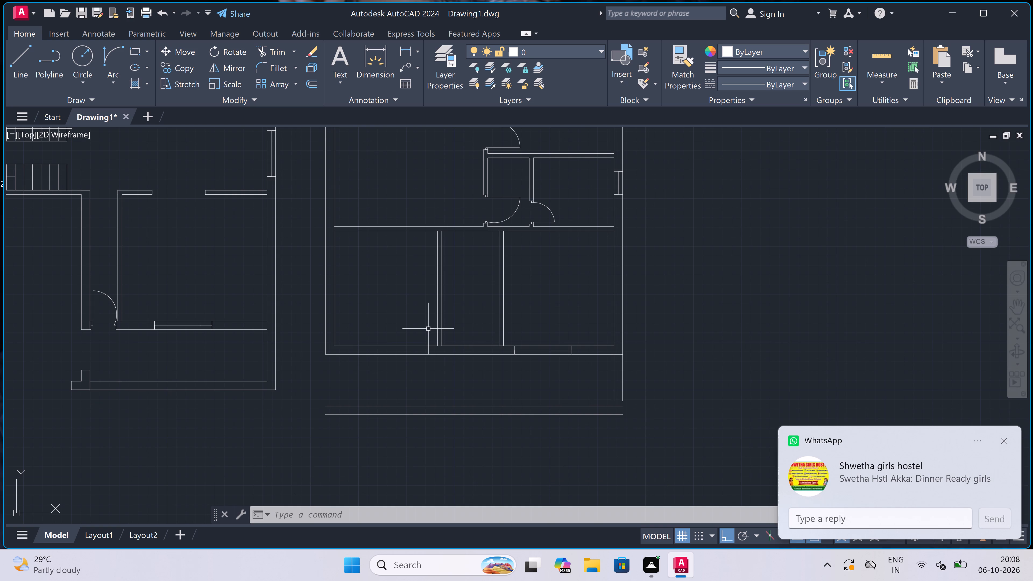
{"action": "scroll", "coordinate": [418, 206], "scroll_direction": "up", "scroll_amount": 3}
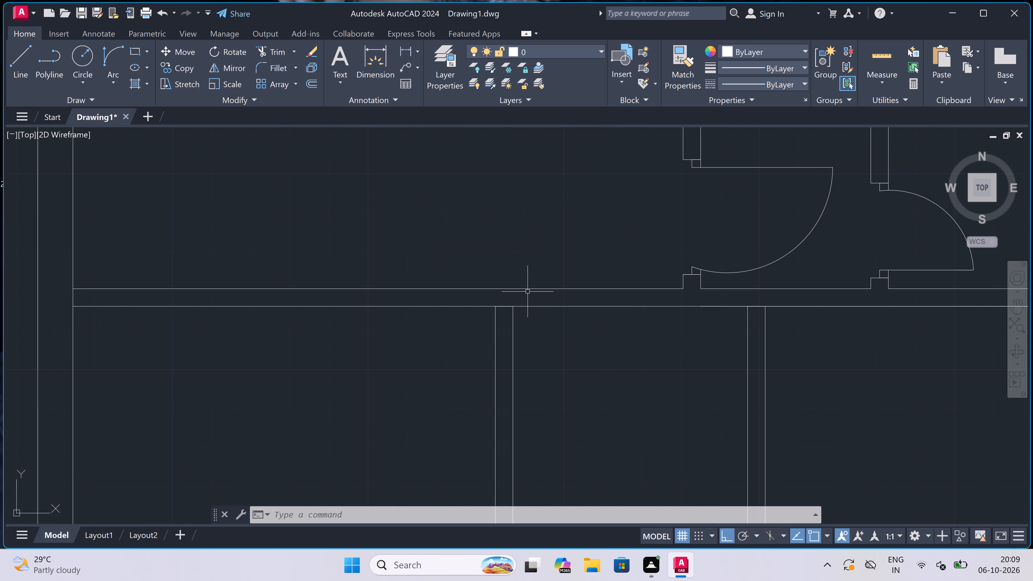
{"action": "key", "text": "space"}
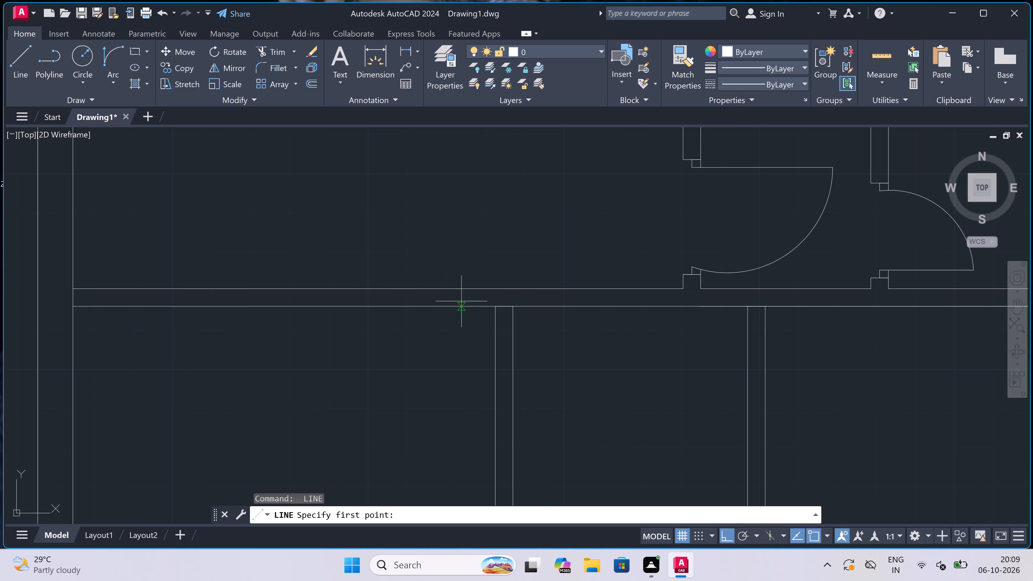
{"action": "scroll", "coordinate": [462, 301], "scroll_direction": "up", "scroll_amount": 2}
{"action": "left_click", "coordinate": [494, 316]}
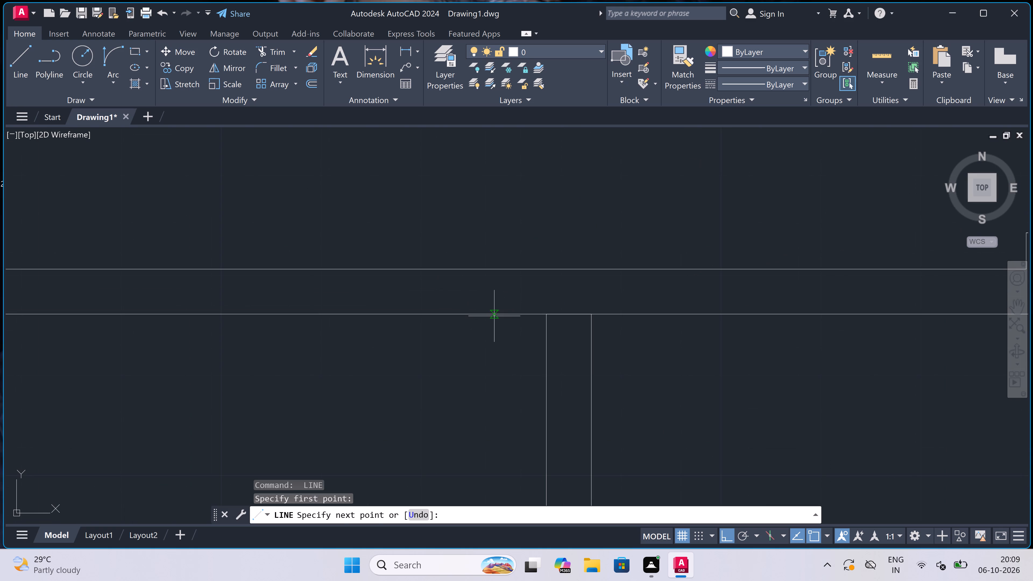
{"action": "left_click", "coordinate": [494, 269]}
{"action": "left_click", "coordinate": [491, 293]}
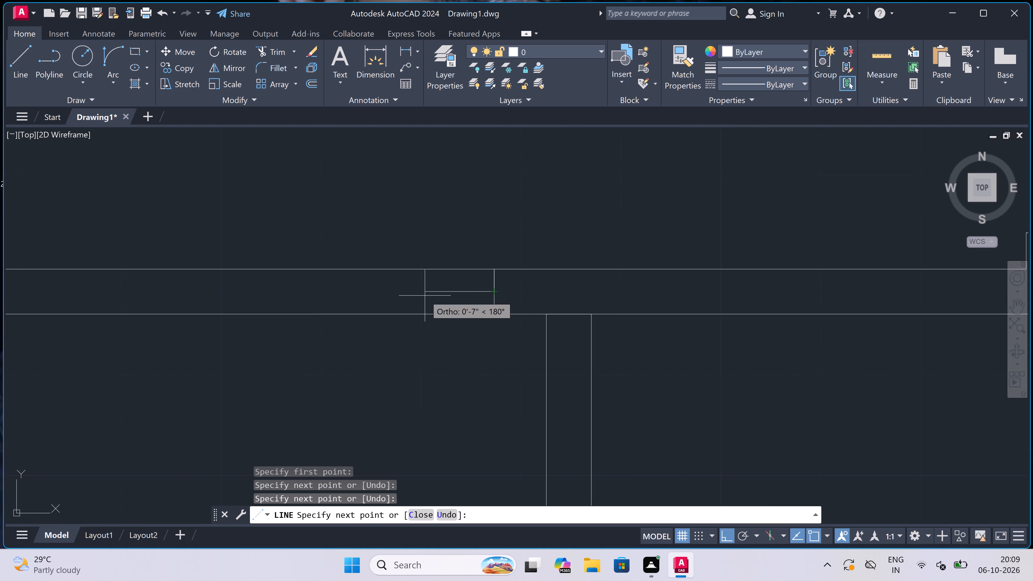
{"action": "type", "text": "2\""}
{"action": "key", "text": "space"}
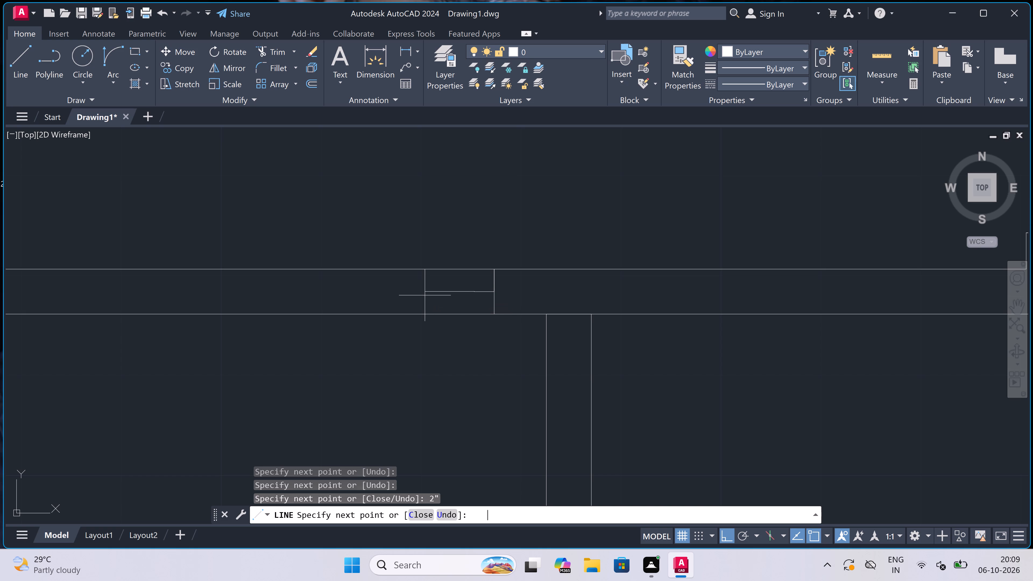
{"action": "scroll", "coordinate": [436, 283], "scroll_direction": "down", "scroll_amount": 2}
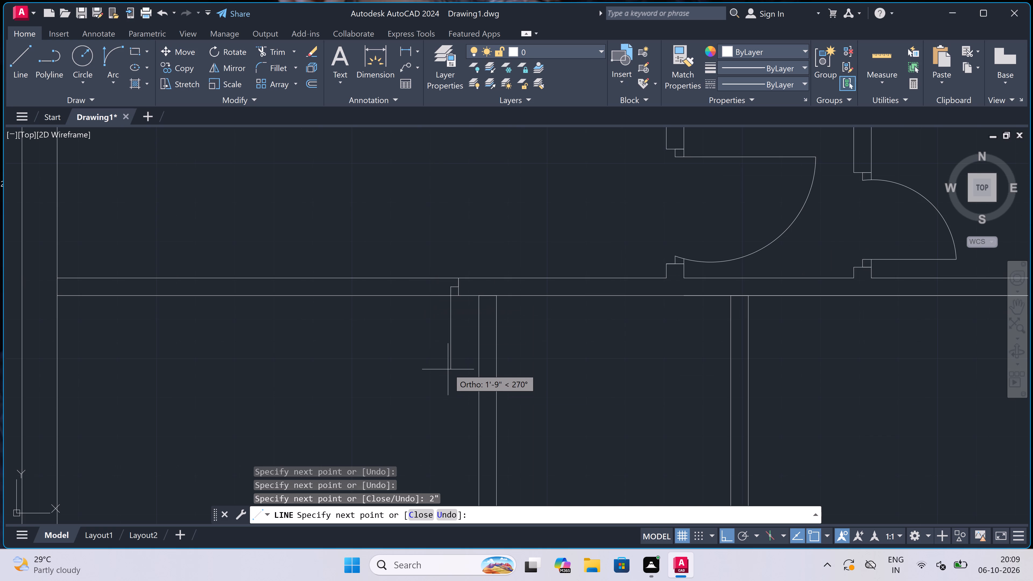
{"action": "type", "text": "3'"}
{"action": "key", "text": "space"}
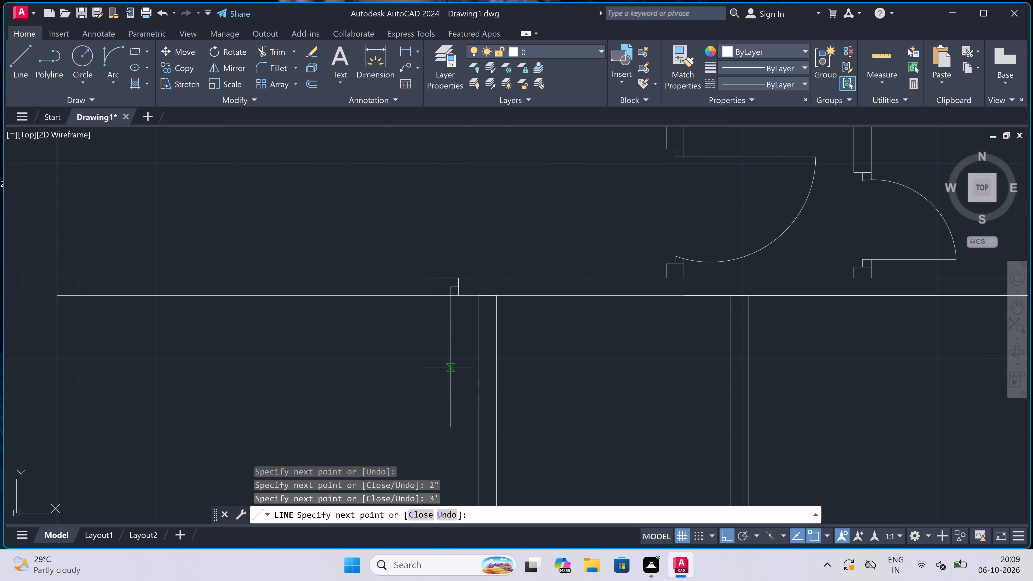
{"action": "key", "text": "Escape"}
Draw the door's west jamb line across the north partition, with a 2" stop from its midpoint toward the opening.
{"action": "key", "text": "space"}
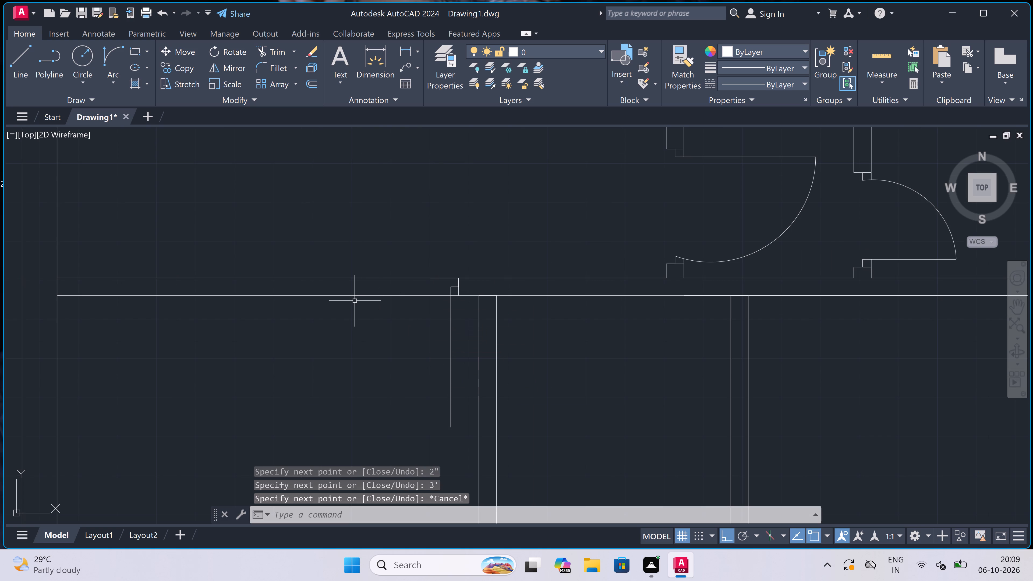
{"action": "left_click", "coordinate": [327, 282]}
{"action": "left_click", "coordinate": [322, 301]}
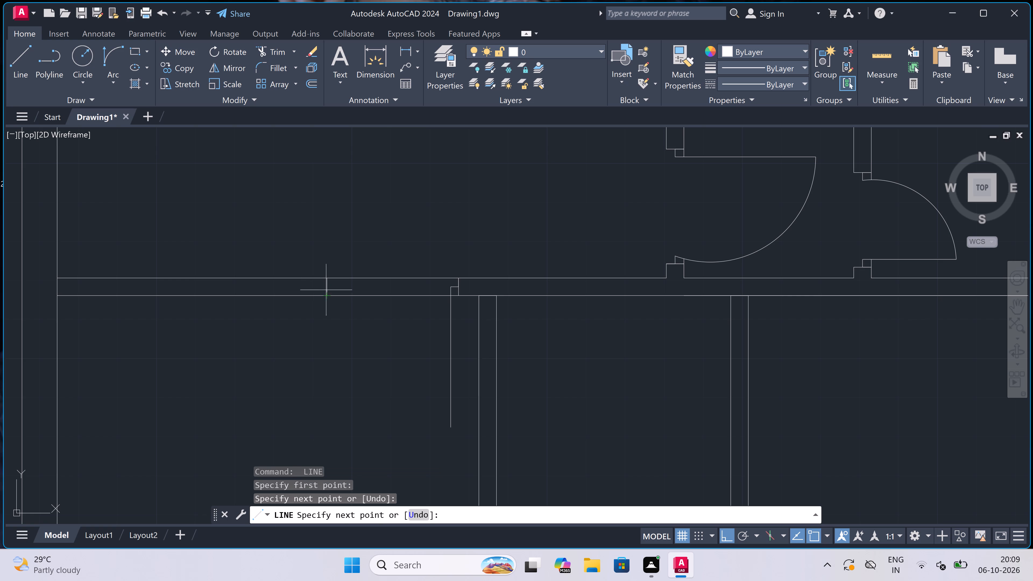
{"action": "left_click", "coordinate": [326, 290]}
{"action": "type", "text": "2\""}
{"action": "key", "text": "space"}
{"action": "key", "text": "Escape"}
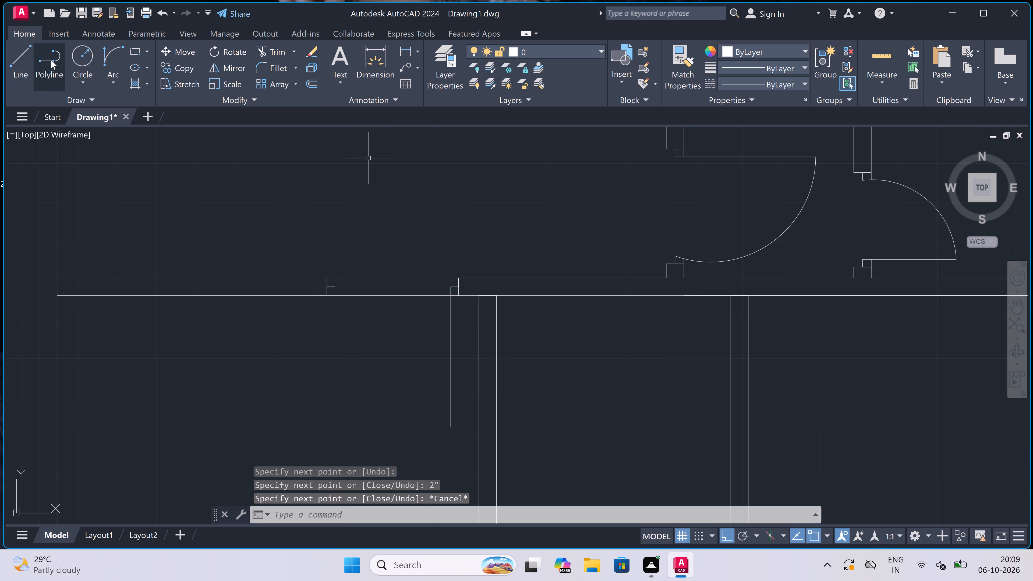
Draw the door swing arc from the leaf's south end to the tip of the west jamb's stop.
{"action": "left_click", "coordinate": [116, 52]}
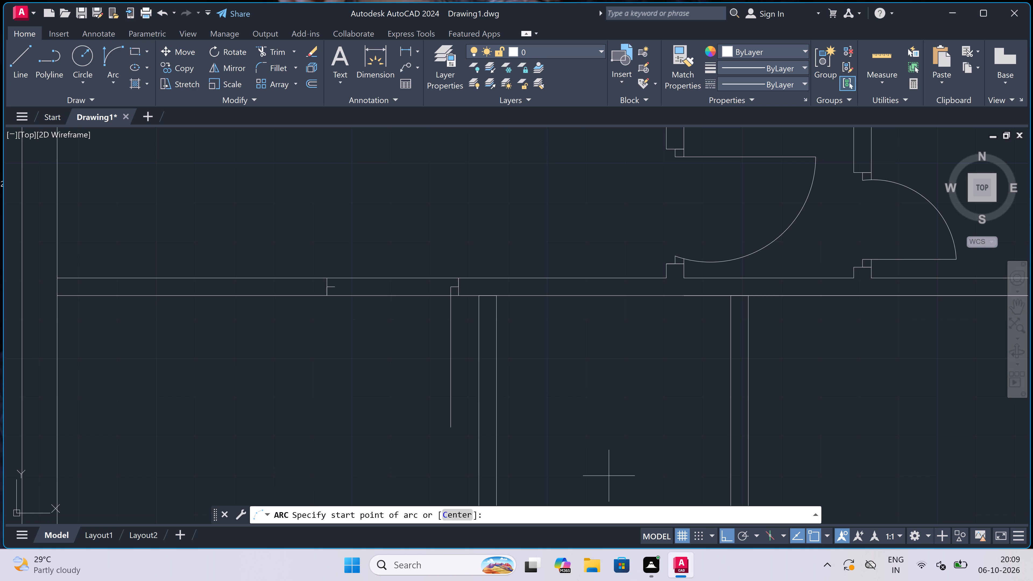
{"action": "left_click", "coordinate": [451, 431]}
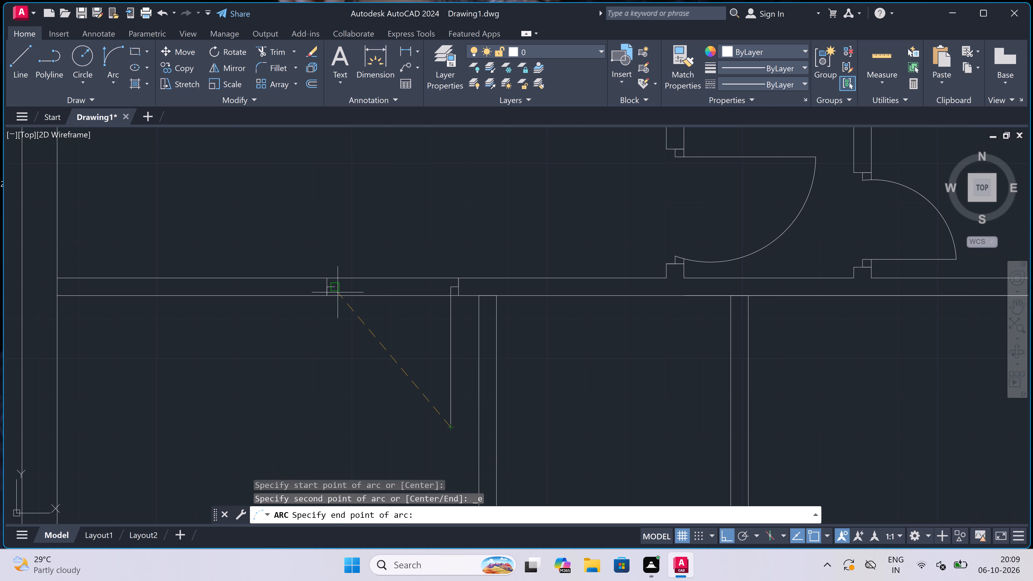
{"action": "left_click", "coordinate": [338, 290]}
{"action": "left_click", "coordinate": [269, 356]}
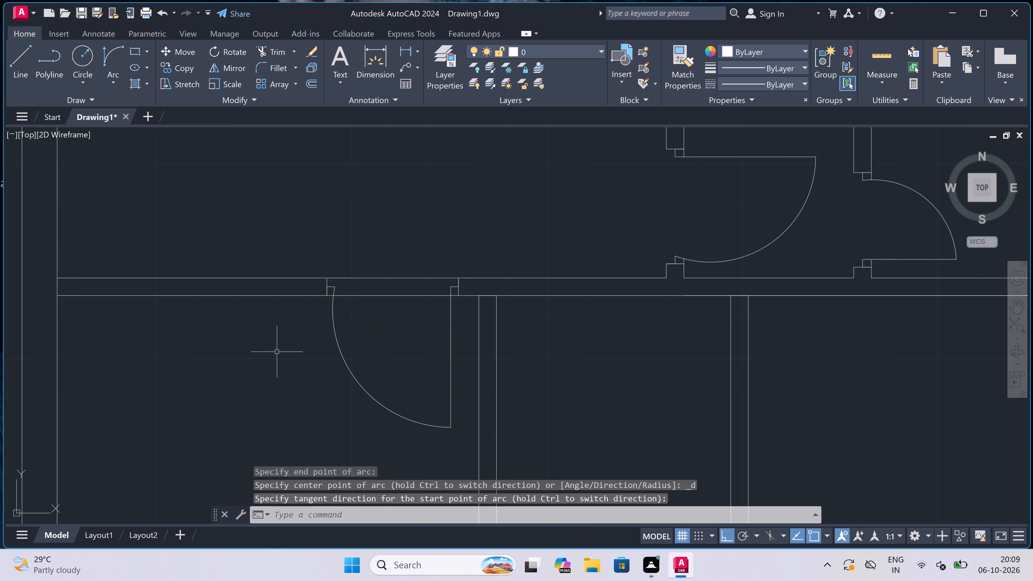
Trim the north partition's two lines out of the new door opening between its jambs.
{"action": "scroll", "coordinate": [336, 314], "scroll_direction": "down", "scroll_amount": 4}
{"action": "scroll", "coordinate": [329, 329], "scroll_direction": "up", "scroll_amount": 1}
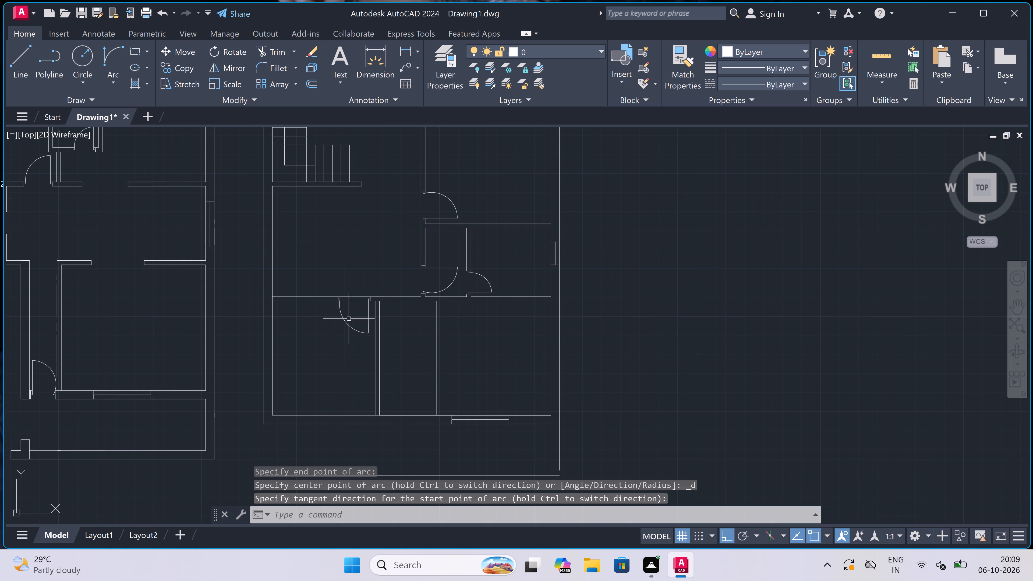
{"action": "key", "text": "t"}
{"action": "key", "text": "r"}
{"action": "key", "text": "space"}
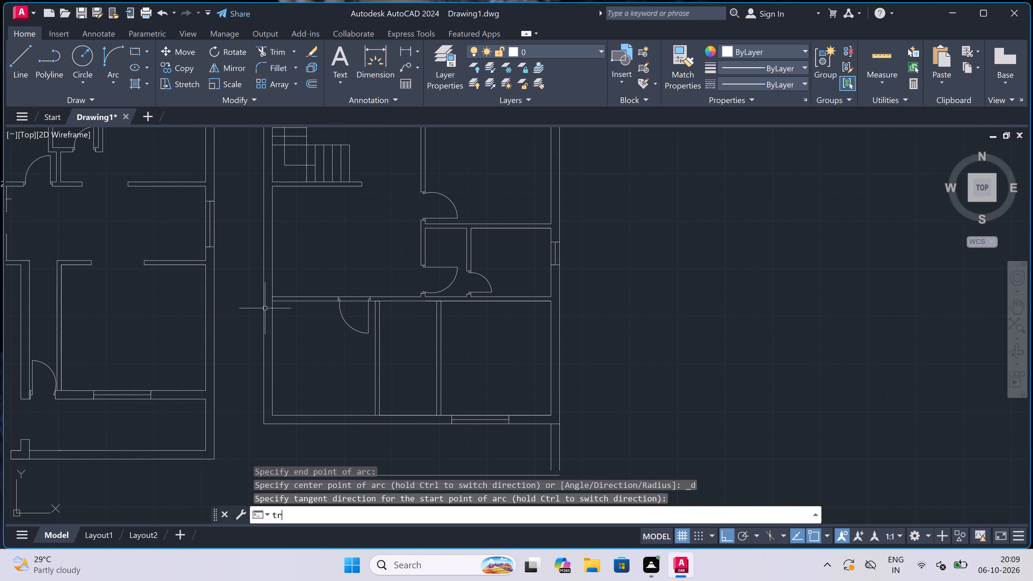
{"action": "scroll", "coordinate": [346, 301], "scroll_direction": "up", "scroll_amount": 3}
{"action": "left_click", "coordinate": [354, 321]}
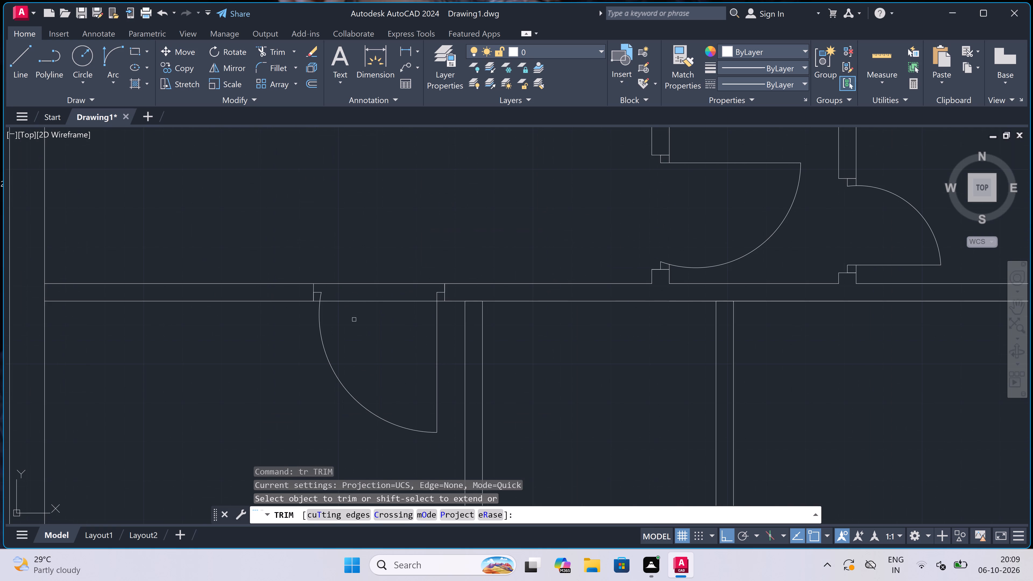
{"action": "left_click", "coordinate": [357, 261]}
{"action": "scroll", "coordinate": [333, 250], "scroll_direction": "down", "scroll_amount": 3}
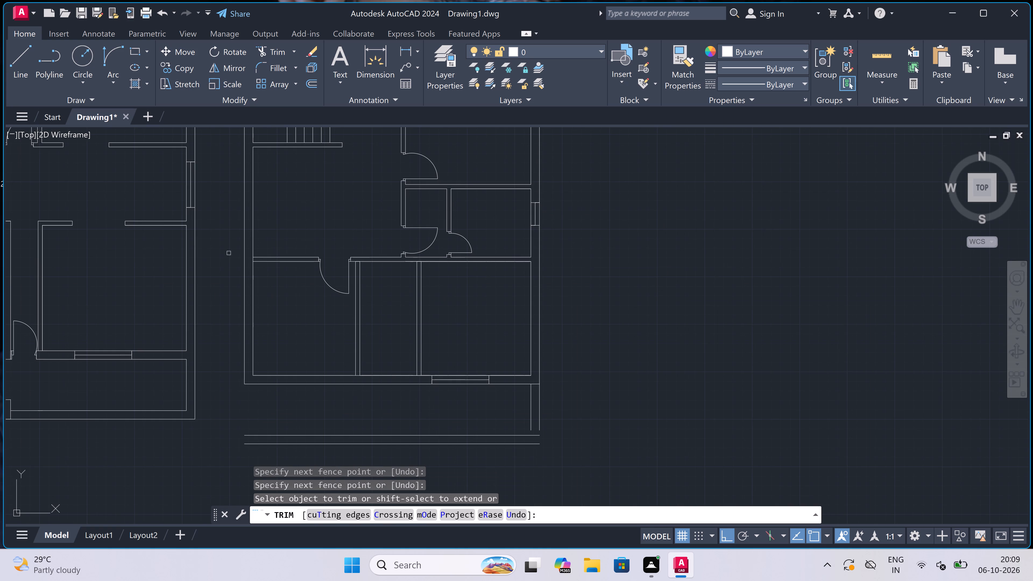
Trim the west wall's inner face between the north partition's two lines to open their junction.
{"action": "scroll", "coordinate": [261, 263], "scroll_direction": "up", "scroll_amount": 3}
{"action": "scroll", "coordinate": [224, 251], "scroll_direction": "up", "scroll_amount": 3}
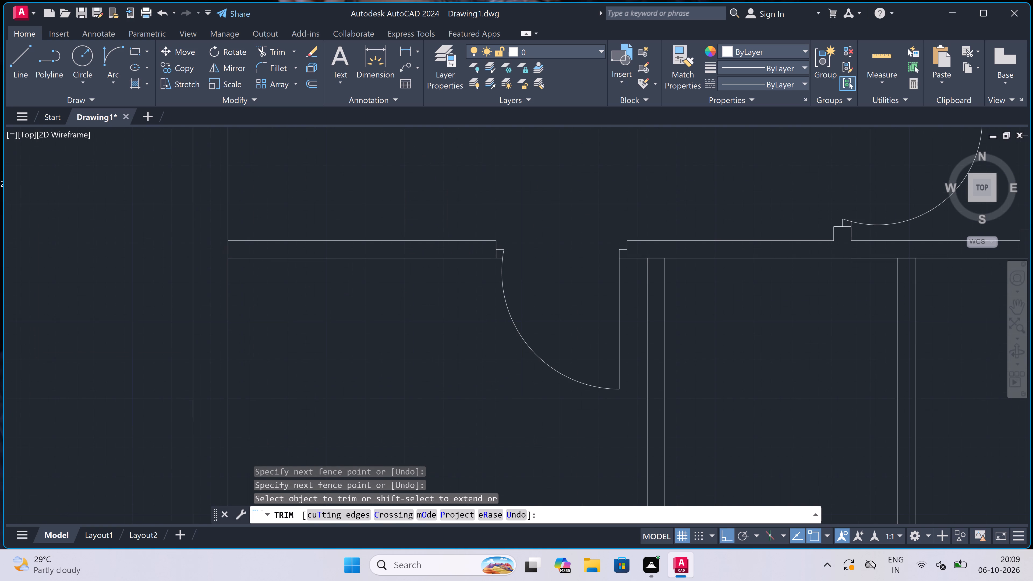
{"action": "left_click", "coordinate": [224, 251]}
{"action": "left_click", "coordinate": [314, 248]}
{"action": "scroll", "coordinate": [314, 248], "scroll_direction": "down", "scroll_amount": 4}
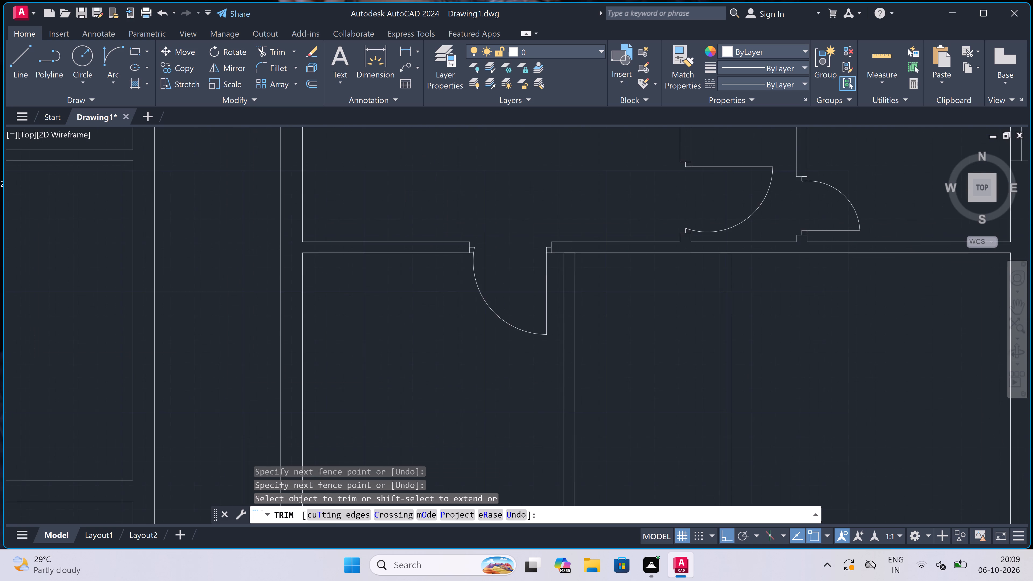
{"action": "scroll", "coordinate": [314, 248], "scroll_direction": "down", "scroll_amount": 2}
{"action": "scroll", "coordinate": [444, 252], "scroll_direction": "up", "scroll_amount": 2}
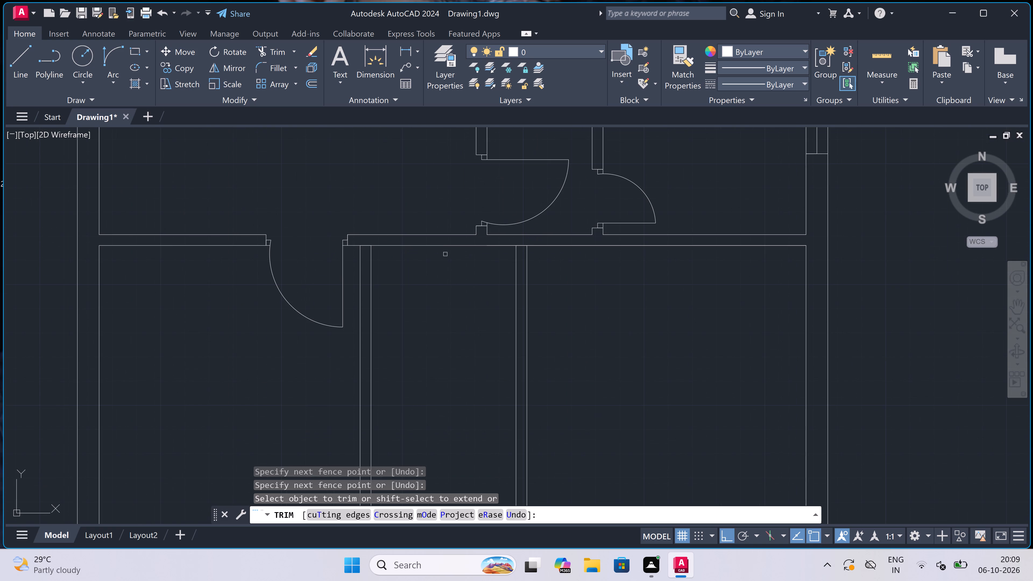
{"action": "scroll", "coordinate": [447, 257], "scroll_direction": "down", "scroll_amount": 1}
{"action": "key", "text": "Escape"}
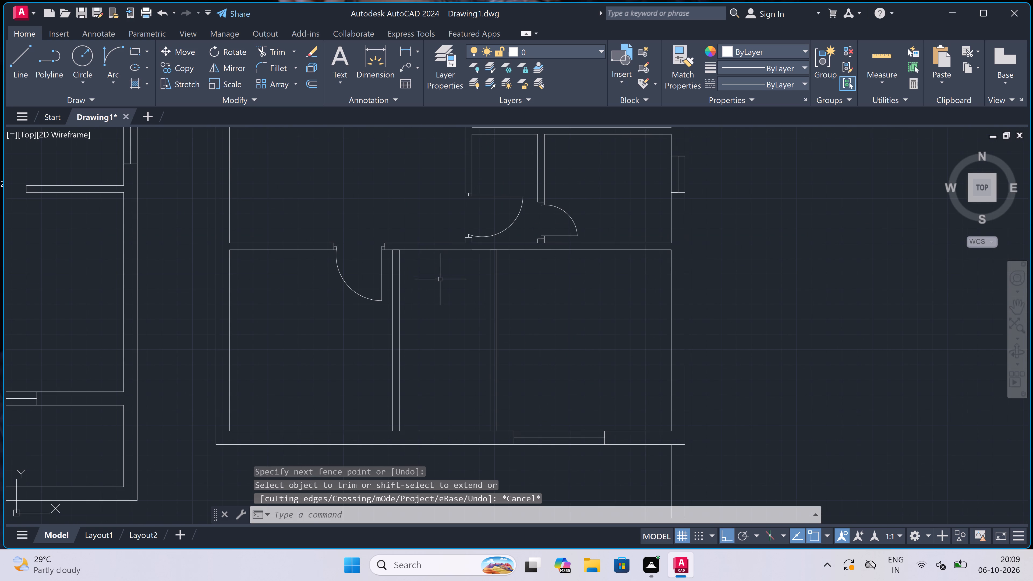
Draw an east-west cross partition between the two new north-south partitions, 7' north of the south wall's inner face and 4.5" thick.
{"action": "scroll", "coordinate": [440, 279], "scroll_direction": "down", "scroll_amount": 2}
{"action": "scroll", "coordinate": [430, 325], "scroll_direction": "up", "scroll_amount": 3}
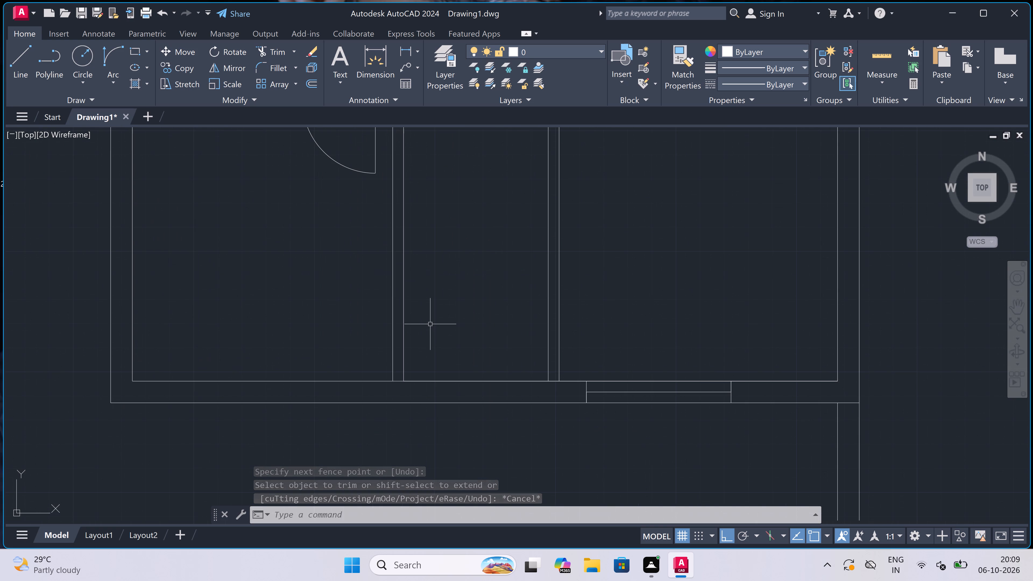
{"action": "key", "text": "l"}
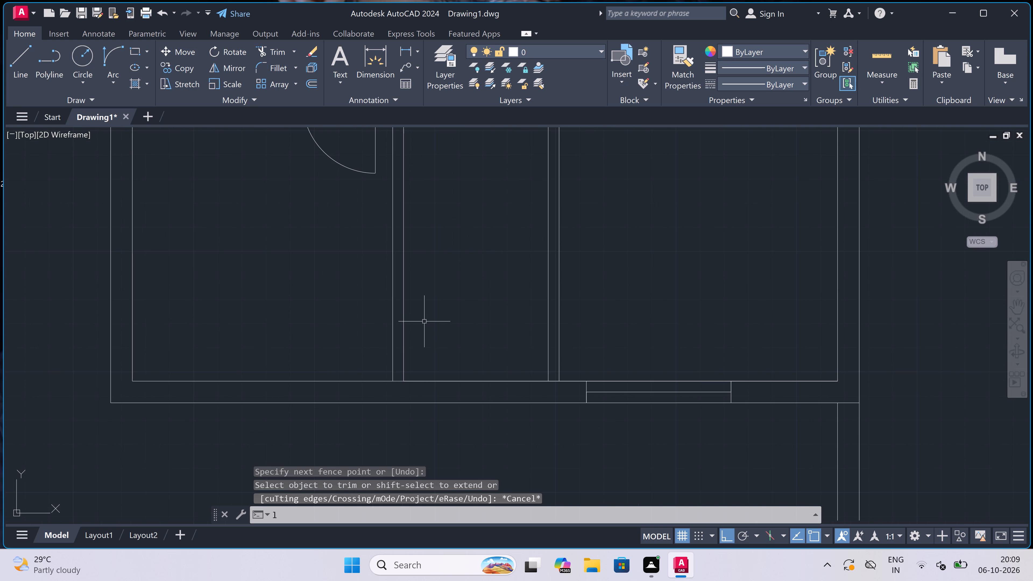
{"action": "key", "text": "space"}
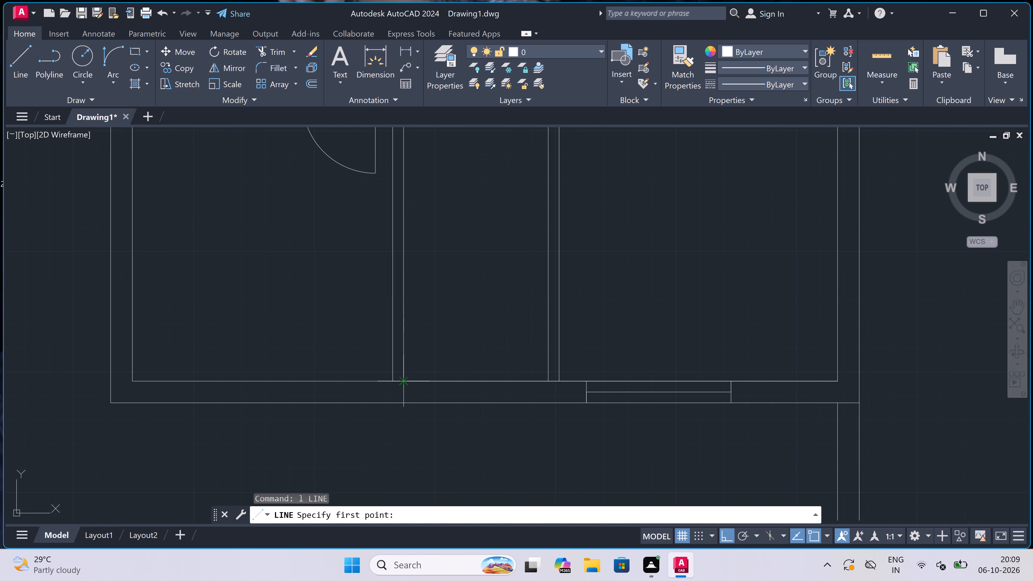
{"action": "left_click", "coordinate": [404, 382]}
{"action": "type", "text": "7'"}
{"action": "key", "text": "space"}
{"action": "scroll", "coordinate": [416, 282], "scroll_direction": "down", "scroll_amount": 2}
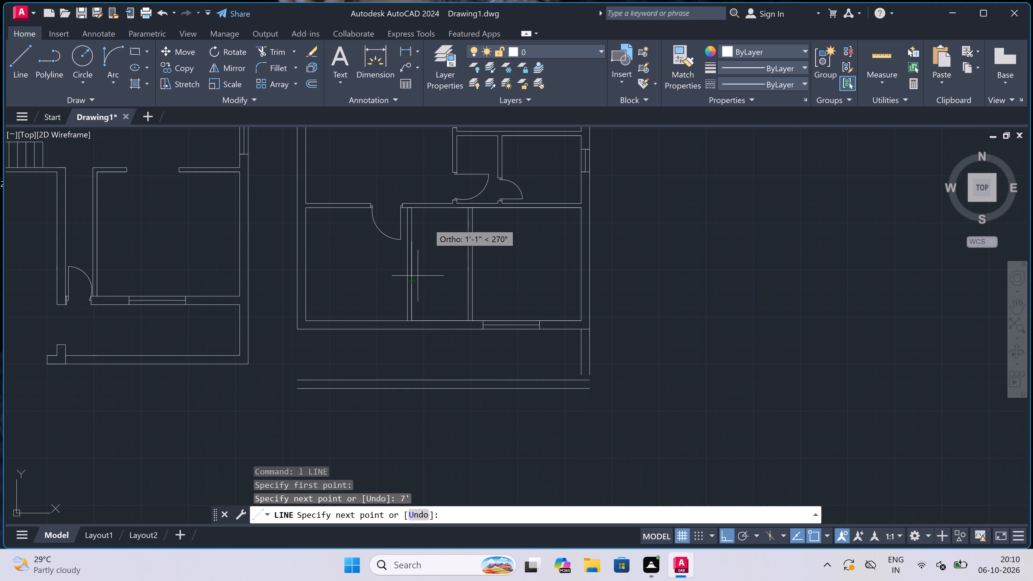
{"action": "scroll", "coordinate": [415, 240], "scroll_direction": "up", "scroll_amount": 3}
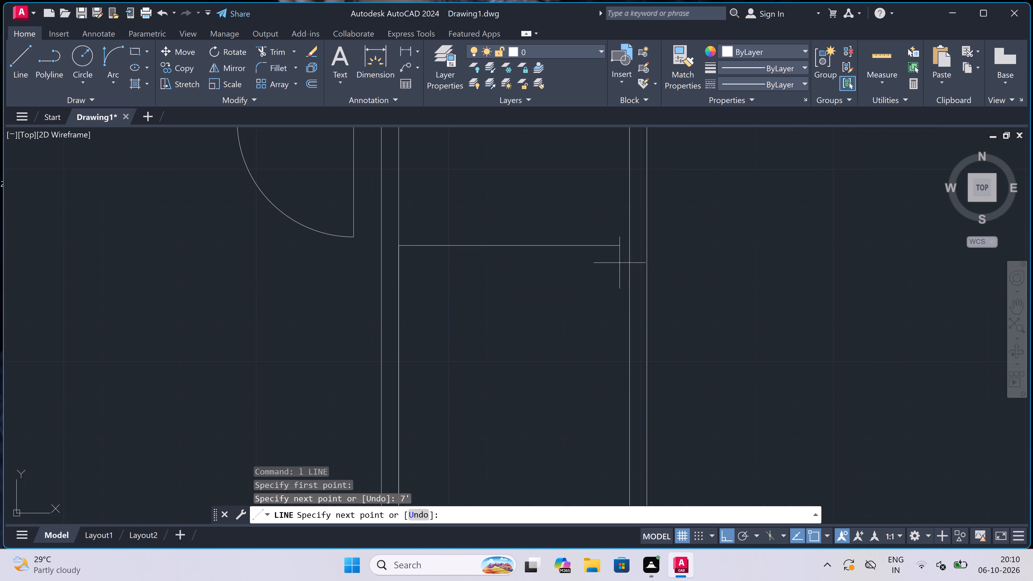
{"action": "left_click", "coordinate": [629, 248]}
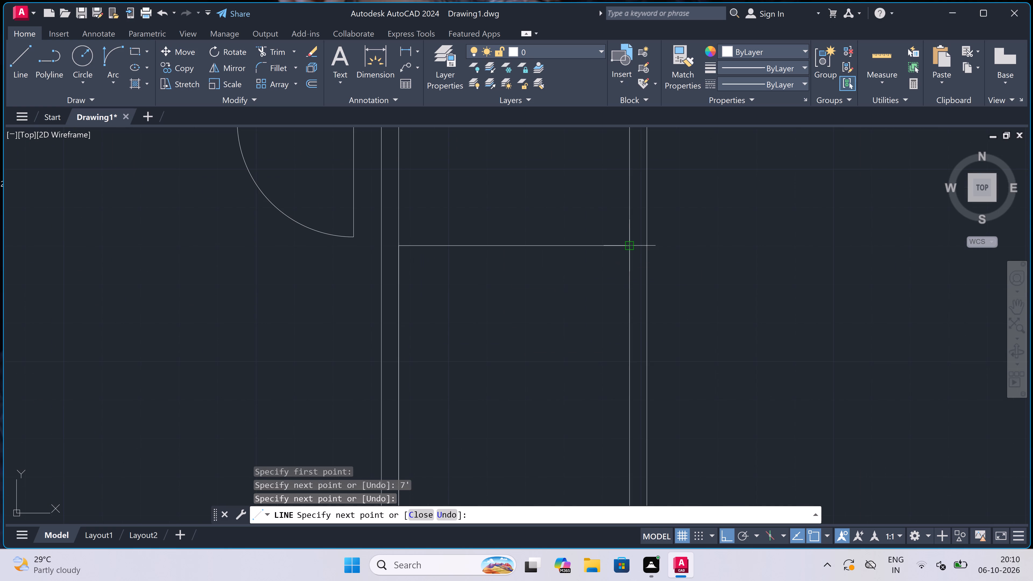
{"action": "type", "text": "4/"}
{"action": "key", "text": "BackSpace"}
{"action": "type", "text": ".5\""}
{"action": "key", "text": "space"}
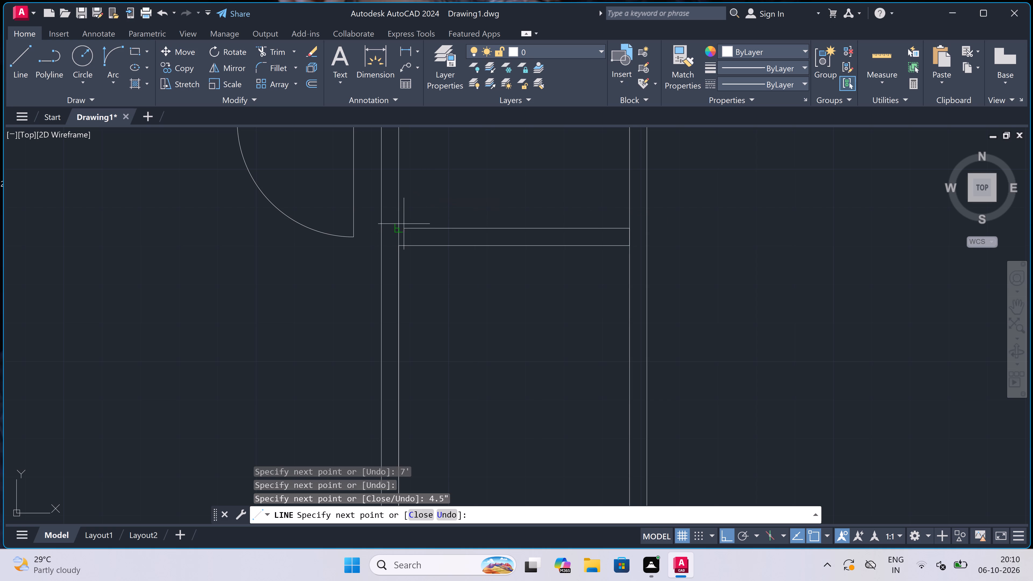
{"action": "left_click", "coordinate": [398, 228]}
{"action": "key", "text": "Escape"}
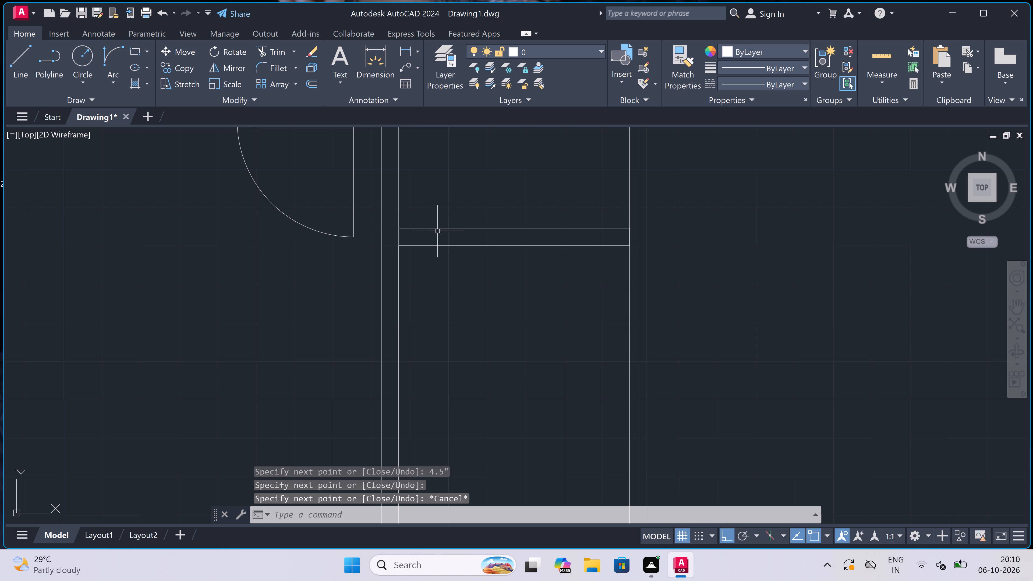
Draw the west door jamb across the cross partition near its west end, with a 2" stop and a 2' leaf pointing south.
{"action": "key", "text": "space"}
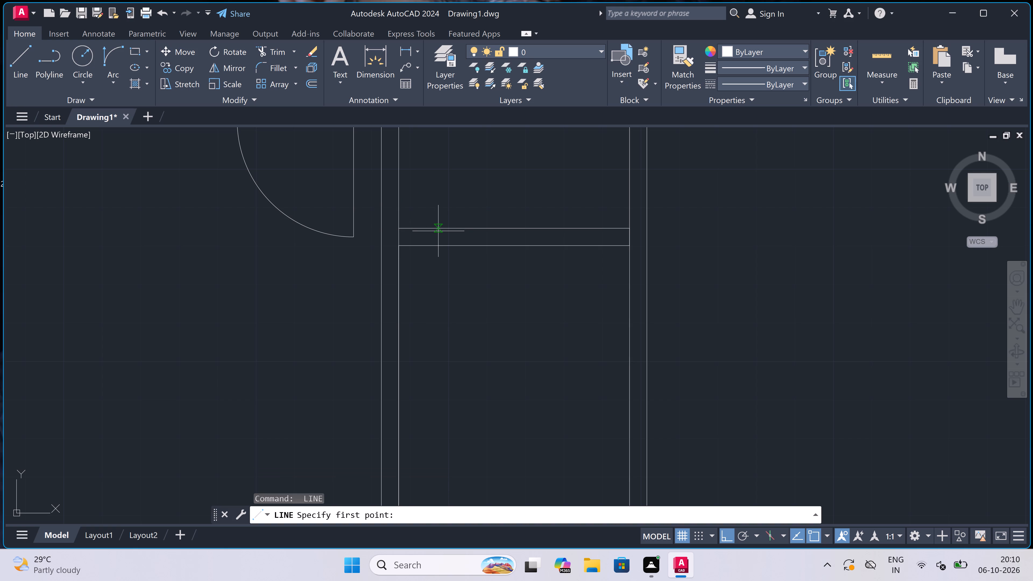
{"action": "left_click", "coordinate": [420, 230]}
{"action": "double_click", "coordinate": [418, 242]}
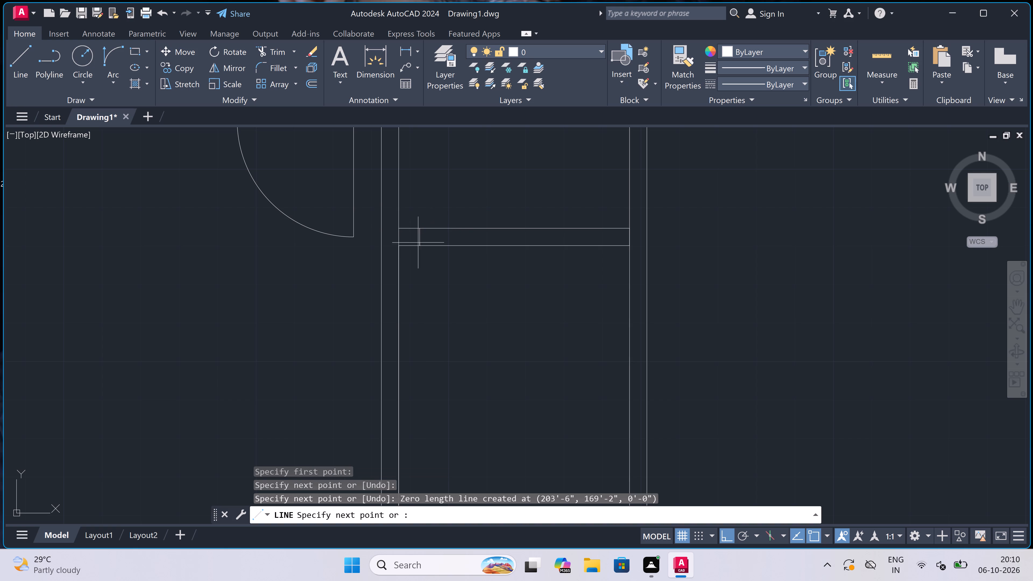
{"action": "double_click", "coordinate": [422, 233]}
{"action": "type", "text": "2\""}
{"action": "key", "text": "space"}
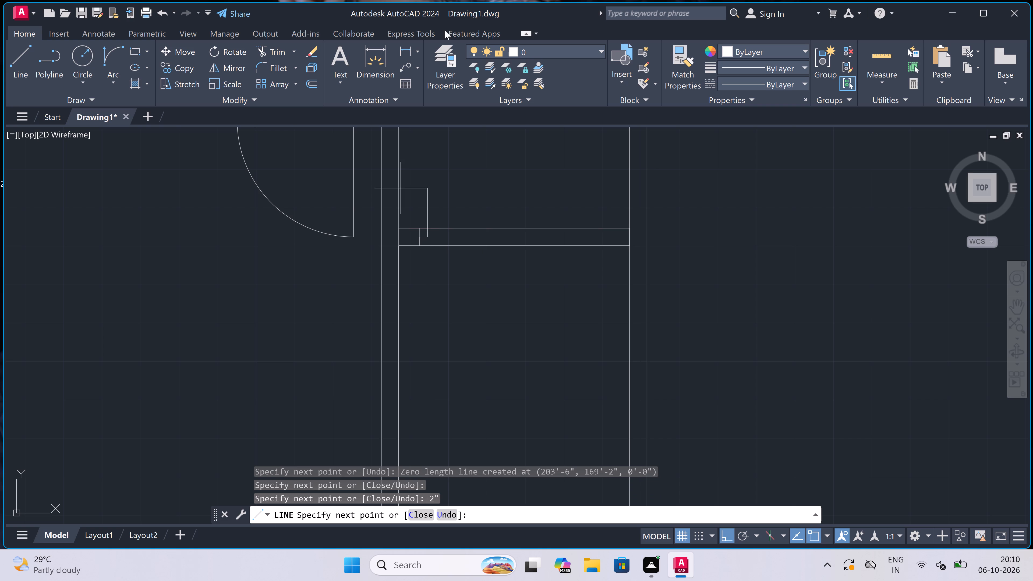
{"action": "type", "text": "2'"}
{"action": "key", "text": "space"}
{"action": "key", "text": "Escape"}
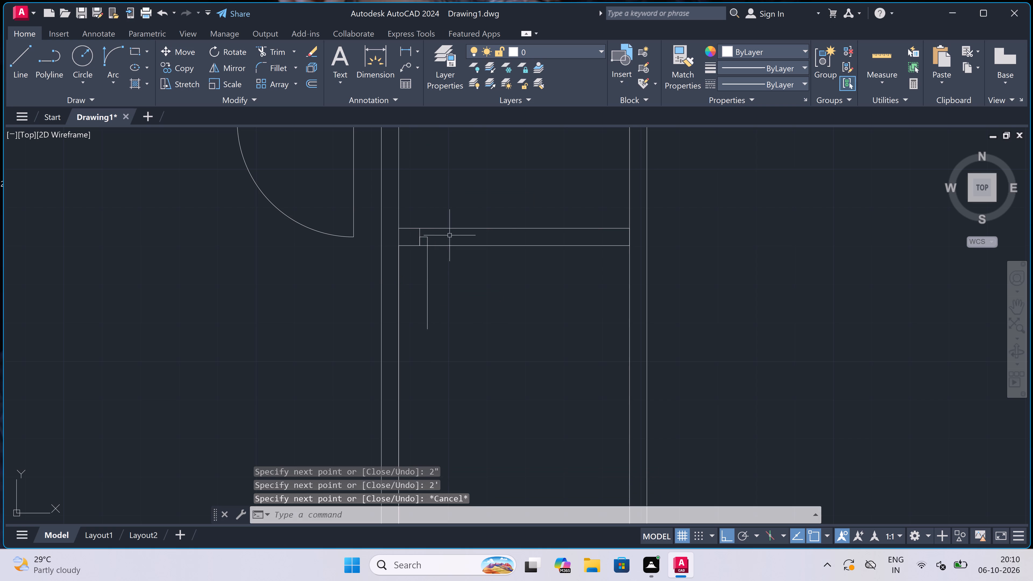
Draw the east door jamb line across the cross partition, with a 2" stop from its midpoint toward the opening.
{"action": "scroll", "coordinate": [486, 232], "scroll_direction": "up", "scroll_amount": 1}
{"action": "key", "text": "space"}
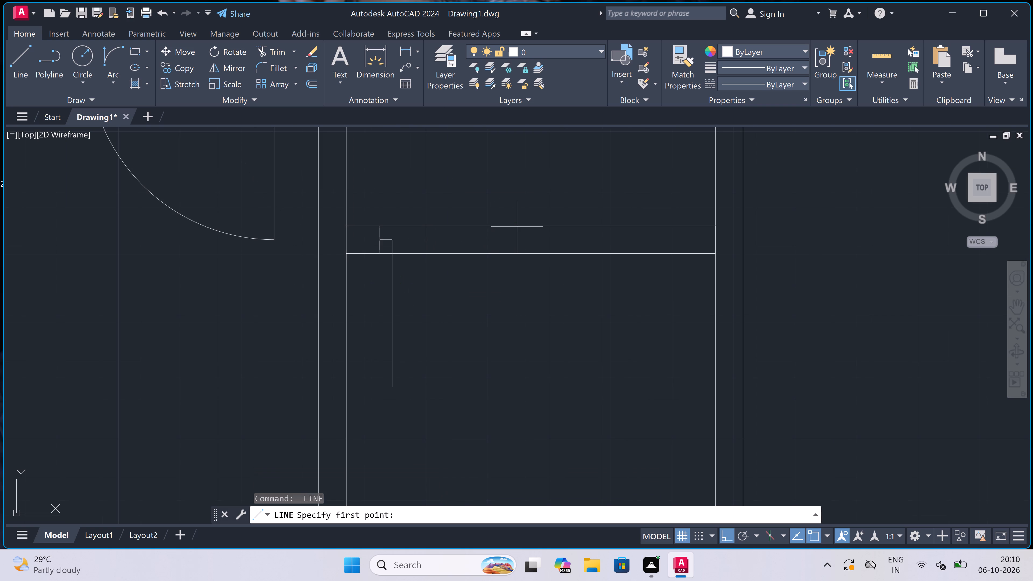
{"action": "left_click", "coordinate": [521, 228]}
{"action": "double_click", "coordinate": [519, 254]}
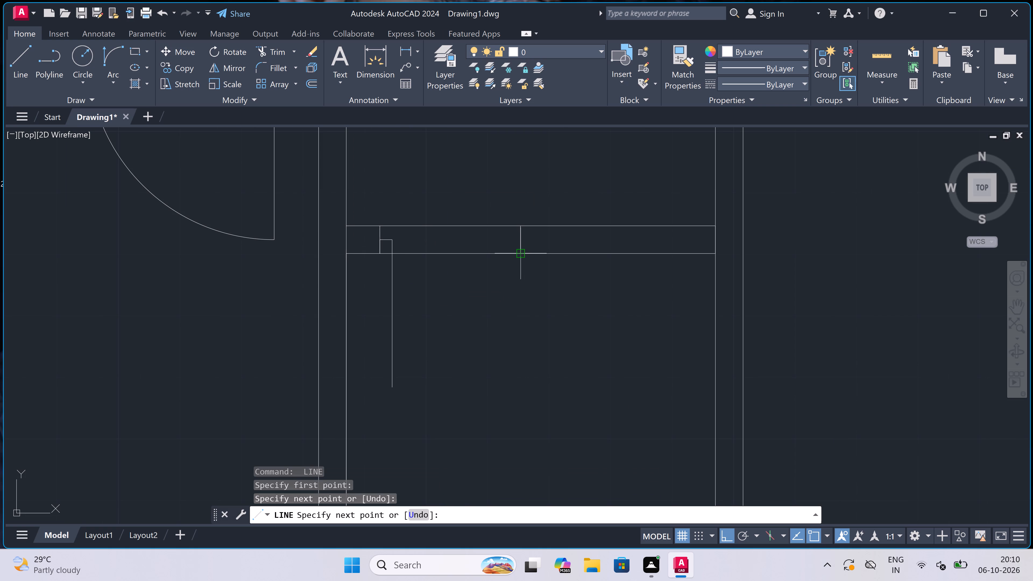
{"action": "double_click", "coordinate": [519, 242]}
{"action": "type", "text": "2\""}
{"action": "key", "text": "space"}
{"action": "key", "text": "Escape"}
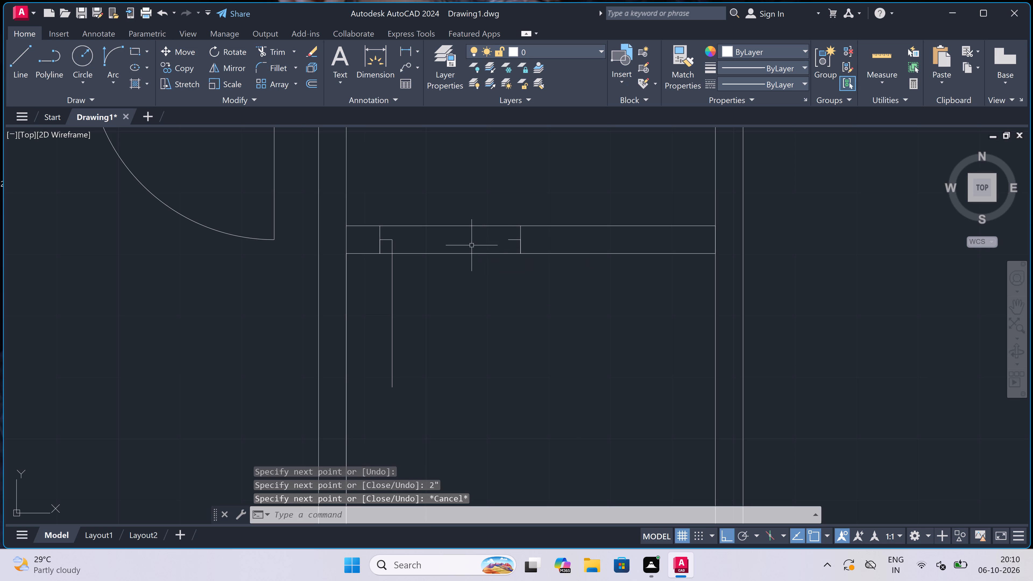
Draw the door swing arc from the 2' leaf's south end to the tip of the east jamb's stop.
{"action": "left_click", "coordinate": [116, 60]}
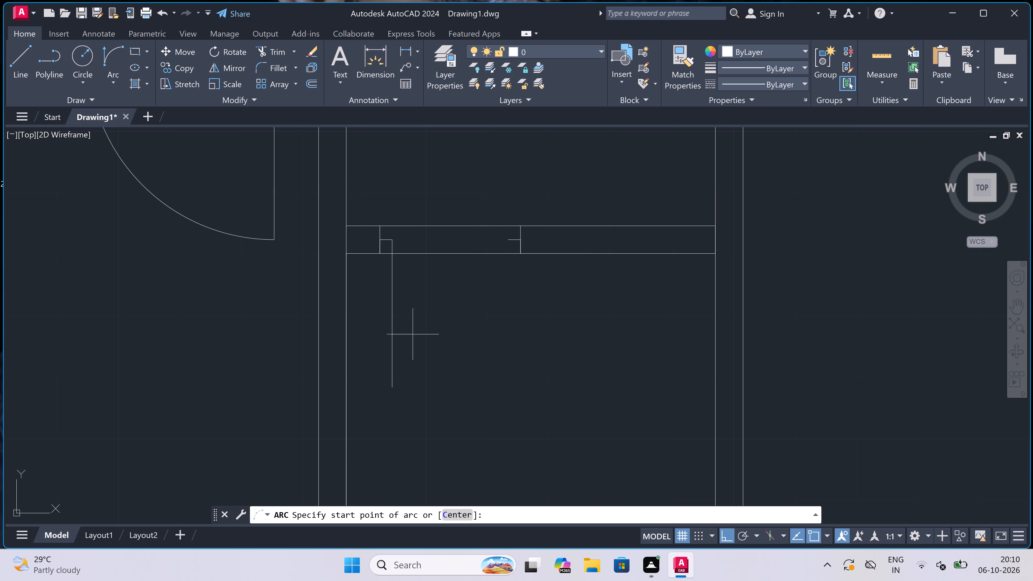
{"action": "left_click", "coordinate": [386, 391]}
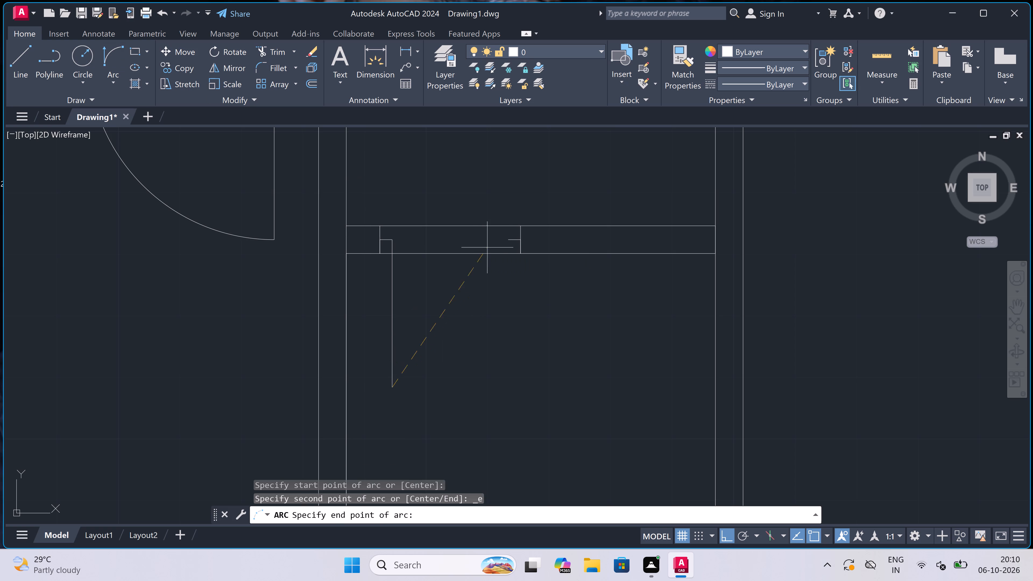
{"action": "left_click", "coordinate": [508, 236]}
{"action": "left_click", "coordinate": [547, 283]}
Trim the cross partition's two lines out of the door opening between its jambs.
{"action": "key", "text": "t"}
{"action": "key", "text": "r"}
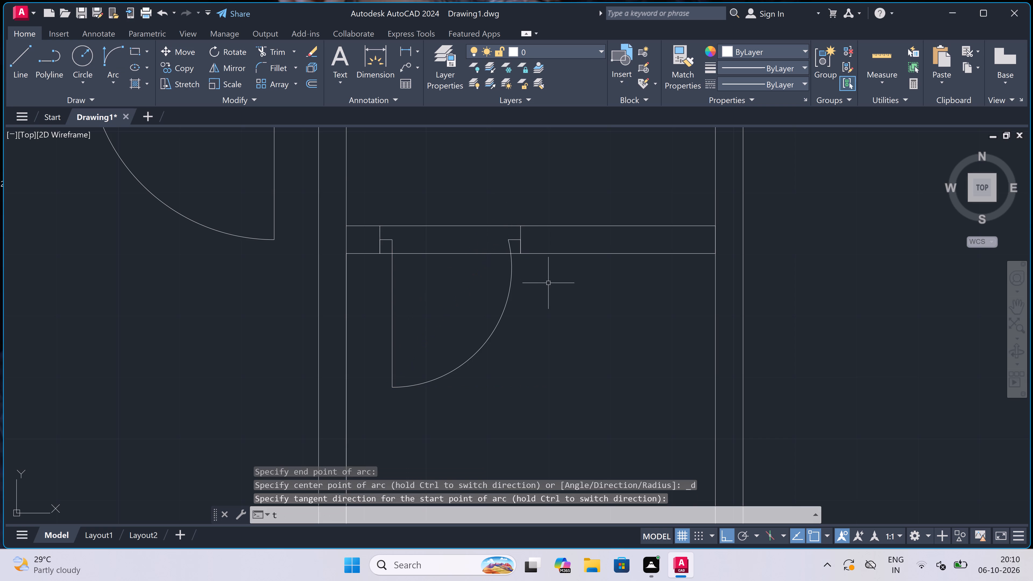
{"action": "key", "text": "space"}
{"action": "left_click_drag", "start_coordinate": [456, 186], "coordinate": [456, 189]}
{"action": "left_click", "coordinate": [454, 291]}
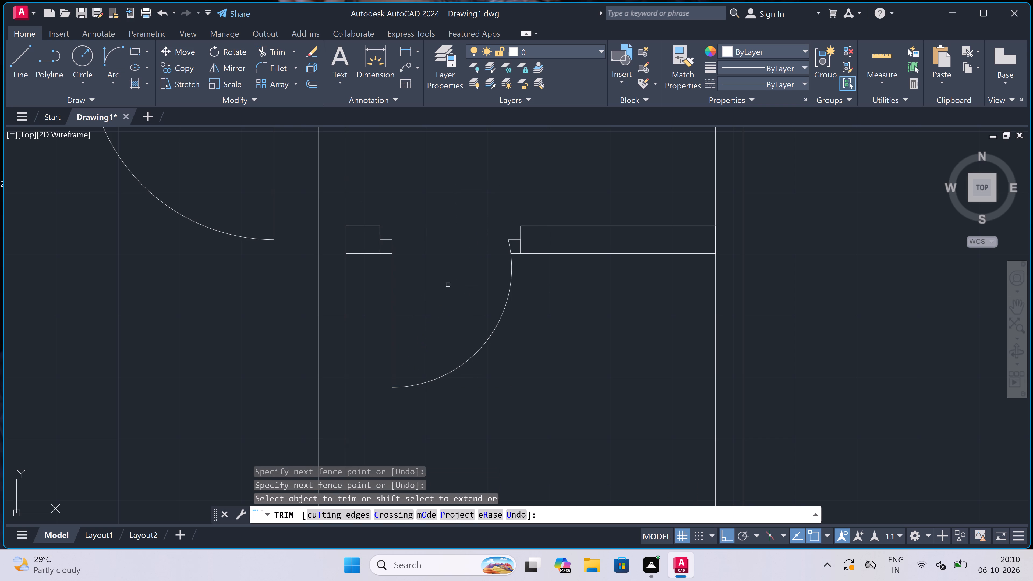
Trim the north-south partitions' inner faces between the cross partition's lines to open the junctions at both its ends.
{"action": "scroll", "coordinate": [343, 240], "scroll_direction": "up", "scroll_amount": 3}
{"action": "left_click", "coordinate": [343, 240]}
{"action": "left_click", "coordinate": [378, 244]}
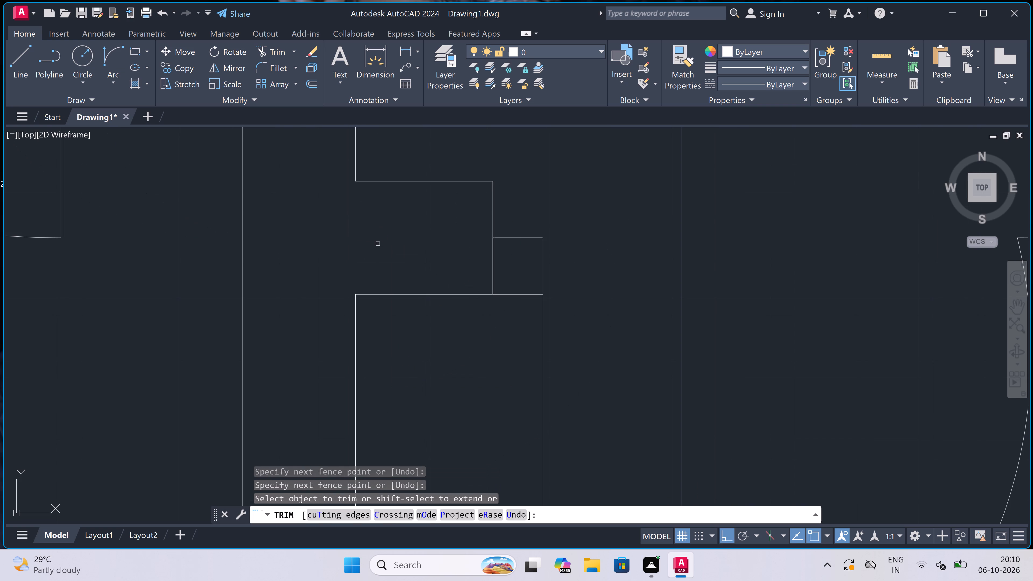
{"action": "scroll", "coordinate": [378, 244], "scroll_direction": "down", "scroll_amount": 5}
{"action": "scroll", "coordinate": [519, 240], "scroll_direction": "up", "scroll_amount": 4}
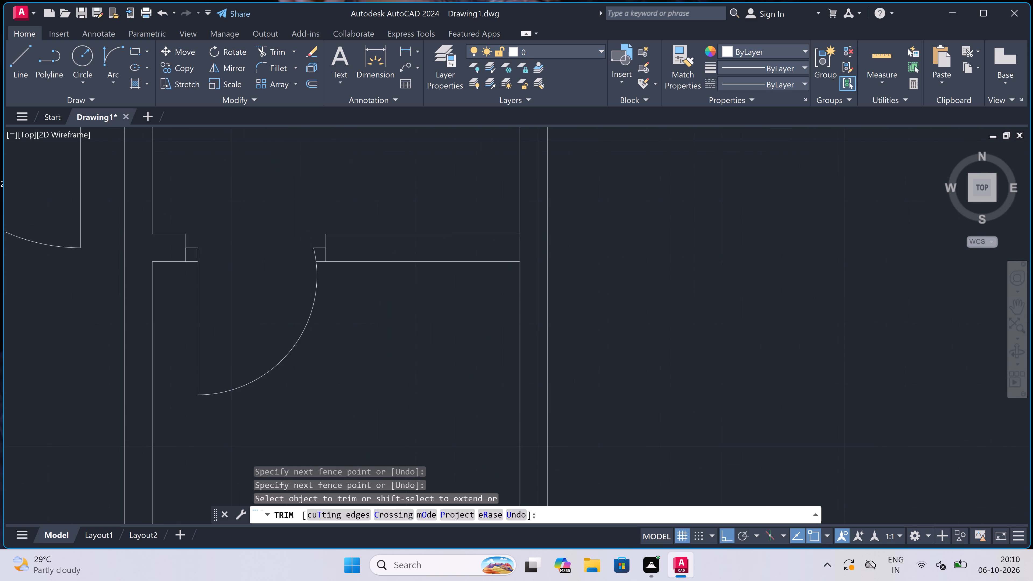
{"action": "left_click", "coordinate": [520, 241]}
{"action": "left_click", "coordinate": [519, 245]}
{"action": "left_click", "coordinate": [519, 245]}
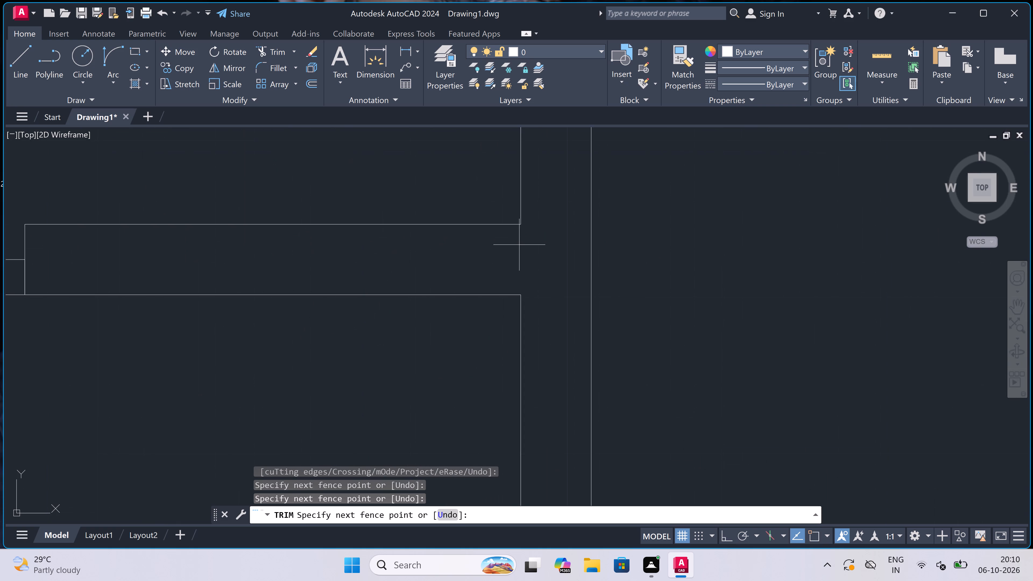
{"action": "left_click", "coordinate": [554, 277]}
{"action": "scroll", "coordinate": [553, 277], "scroll_direction": "down", "scroll_amount": 5}
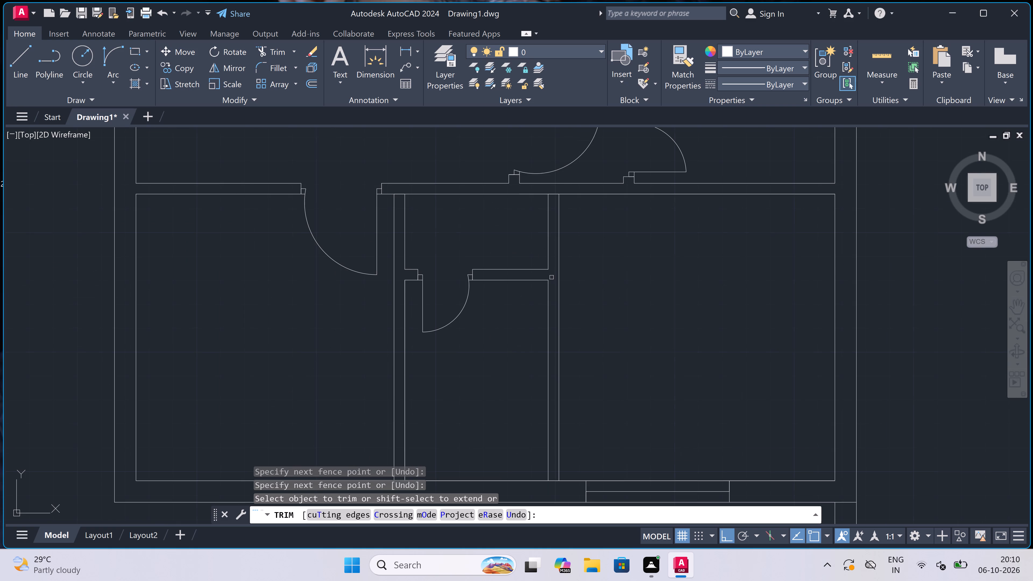
{"action": "scroll", "coordinate": [385, 207], "scroll_direction": "up", "scroll_amount": 3}
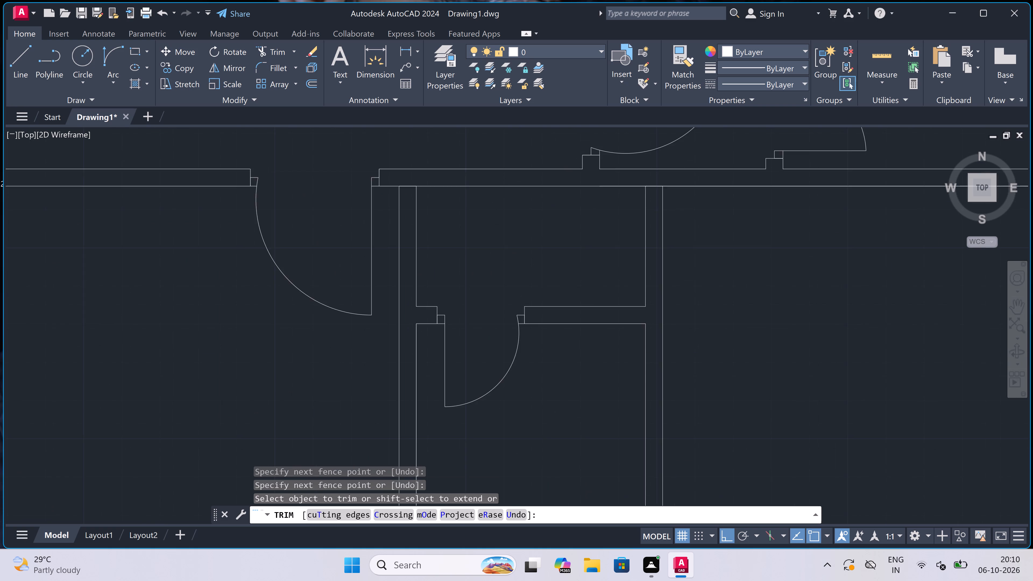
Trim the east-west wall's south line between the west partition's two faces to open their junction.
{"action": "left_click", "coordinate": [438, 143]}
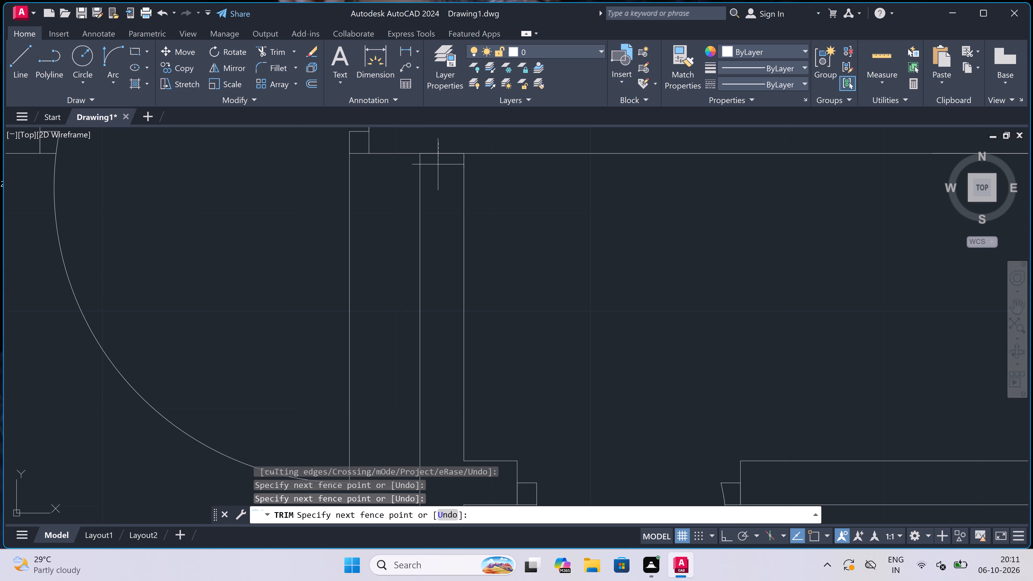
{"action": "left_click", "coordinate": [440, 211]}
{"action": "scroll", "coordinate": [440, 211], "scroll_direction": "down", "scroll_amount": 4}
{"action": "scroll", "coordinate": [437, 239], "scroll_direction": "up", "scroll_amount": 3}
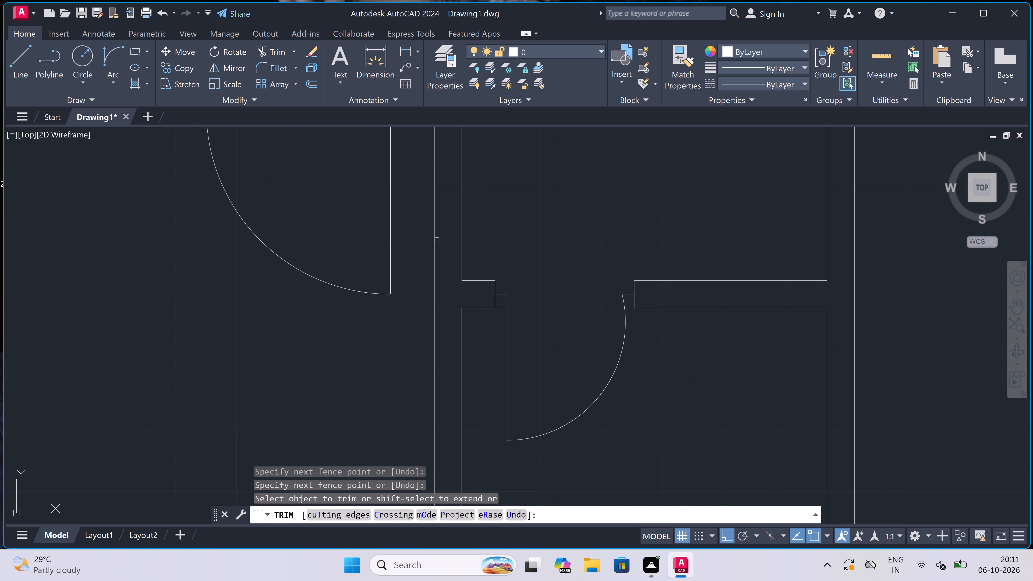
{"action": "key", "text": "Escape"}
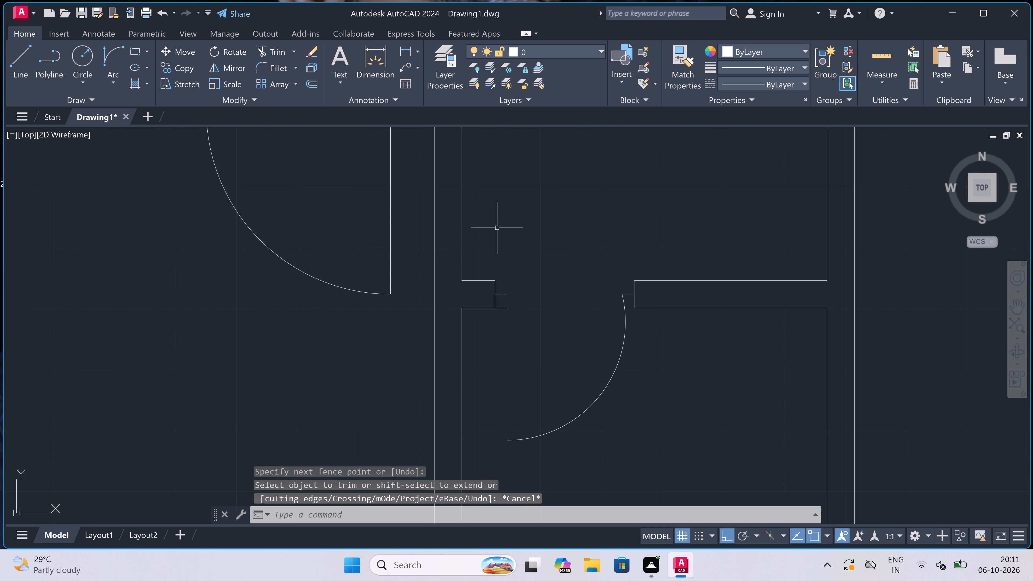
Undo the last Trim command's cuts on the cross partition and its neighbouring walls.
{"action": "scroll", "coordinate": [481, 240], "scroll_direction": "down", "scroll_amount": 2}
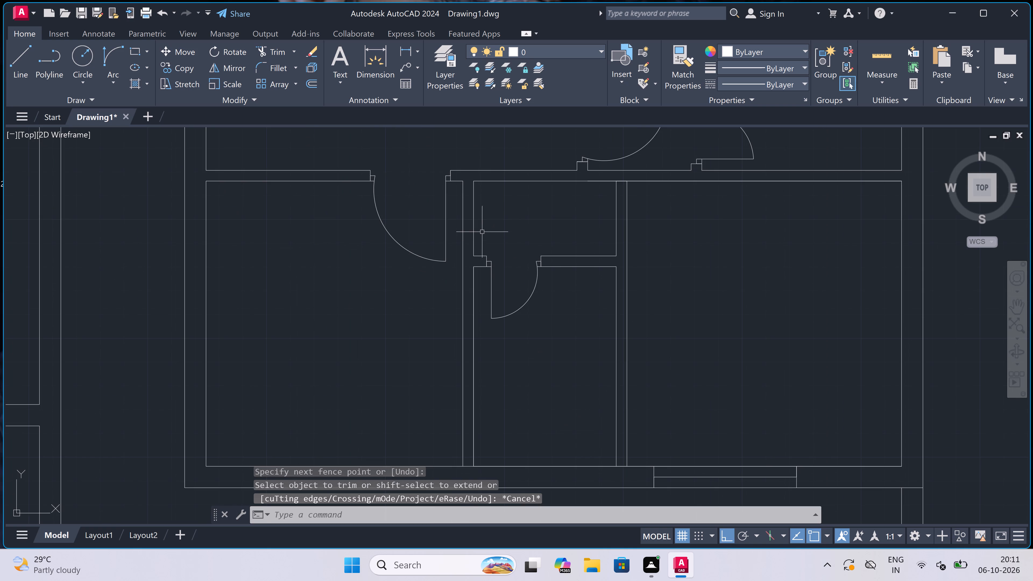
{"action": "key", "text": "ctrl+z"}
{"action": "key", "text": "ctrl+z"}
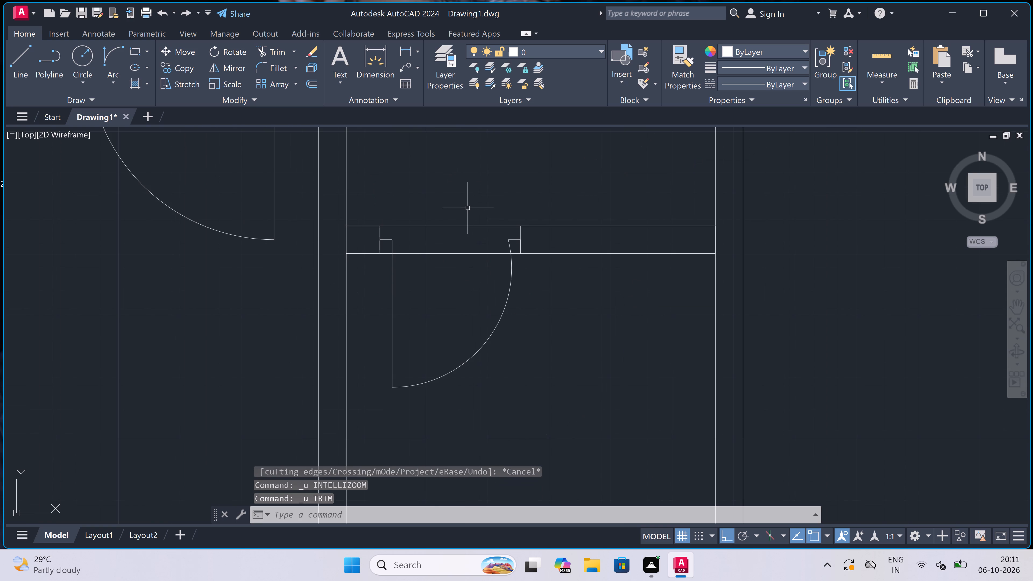
Trim the cross partition's two lines out of the door opening between its jambs.
{"action": "scroll", "coordinate": [454, 218], "scroll_direction": "down", "scroll_amount": 5}
{"action": "scroll", "coordinate": [436, 198], "scroll_direction": "up", "scroll_amount": 3}
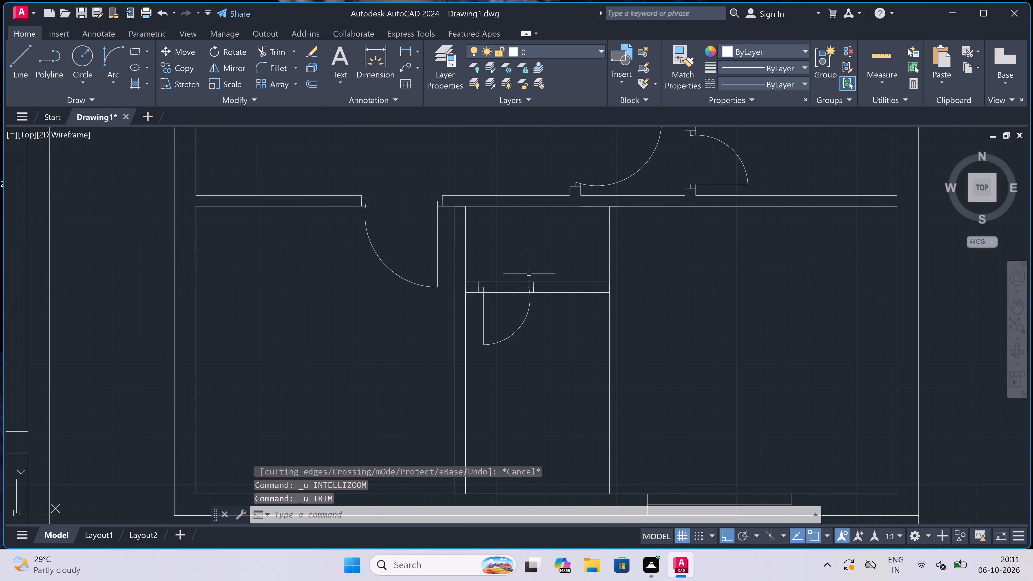
{"action": "scroll", "coordinate": [542, 273], "scroll_direction": "up", "scroll_amount": 1}
{"action": "type", "text": "tr"}
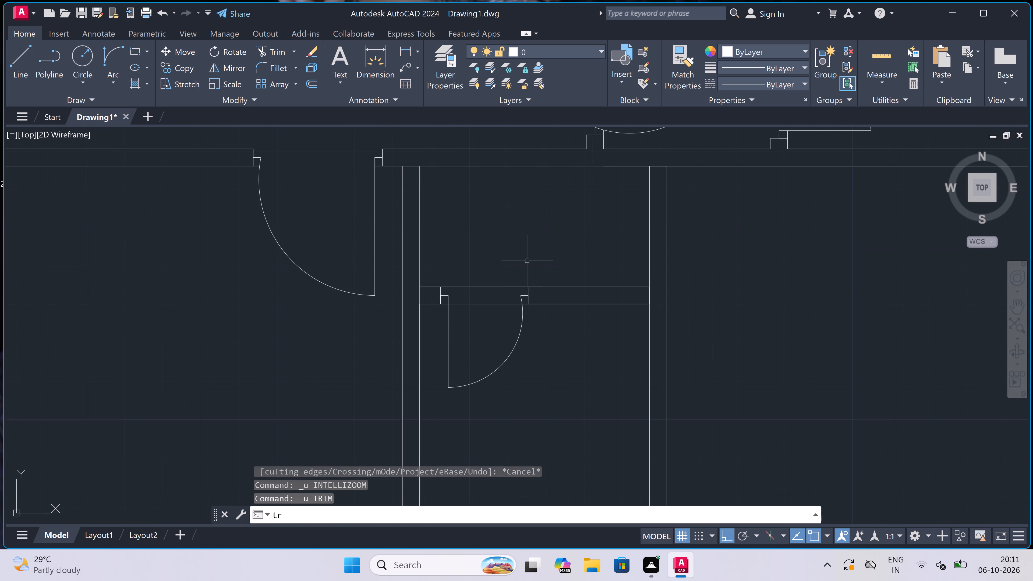
{"action": "key", "text": "space"}
{"action": "left_click", "coordinate": [491, 256]}
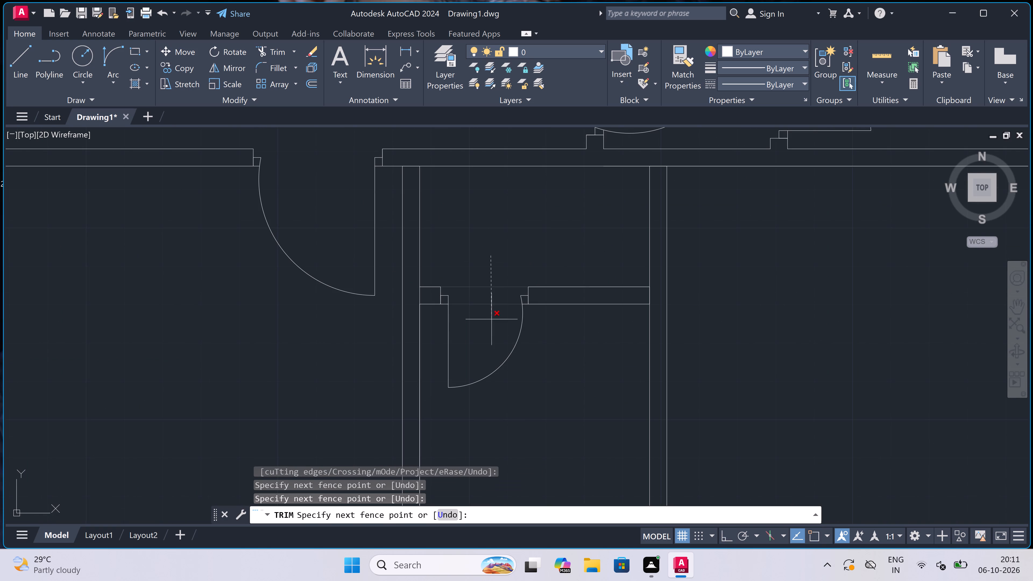
{"action": "left_click", "coordinate": [491, 320]}
Trim the north-south partitions' inner faces between the cross partition's lines to open the junctions at both ends.
{"action": "scroll", "coordinate": [424, 299], "scroll_direction": "up", "scroll_amount": 2}
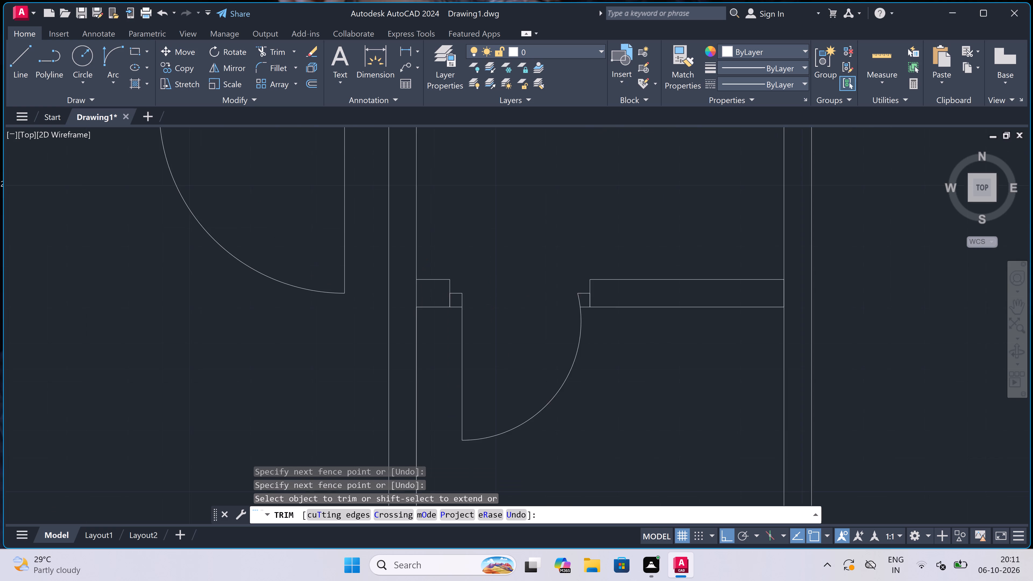
{"action": "scroll", "coordinate": [424, 299], "scroll_direction": "up", "scroll_amount": 1}
{"action": "left_click", "coordinate": [419, 296]}
{"action": "left_click", "coordinate": [392, 294]}
{"action": "scroll", "coordinate": [392, 294], "scroll_direction": "down", "scroll_amount": 3}
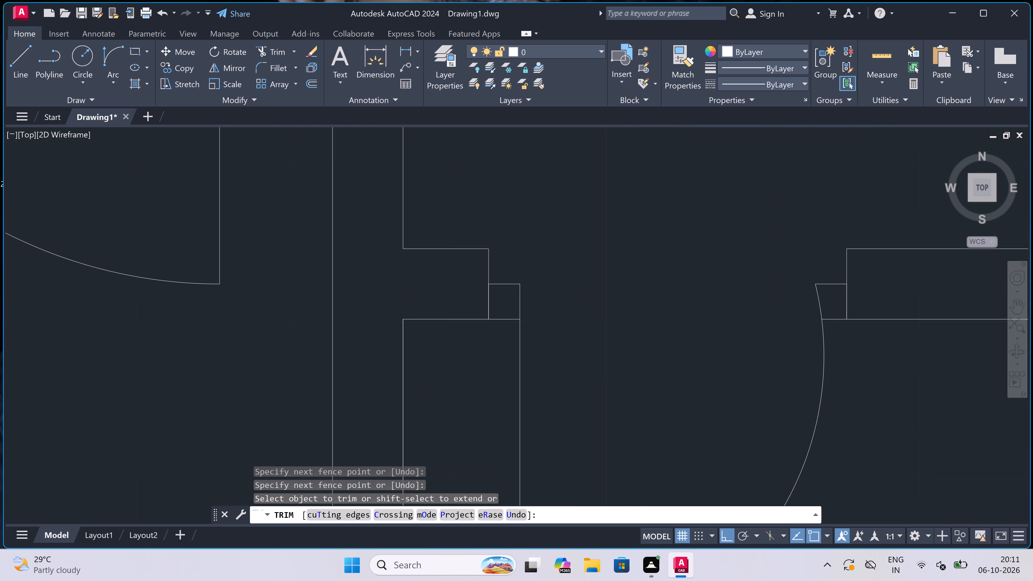
{"action": "scroll", "coordinate": [392, 294], "scroll_direction": "down", "scroll_amount": 1}
{"action": "scroll", "coordinate": [543, 290], "scroll_direction": "up", "scroll_amount": 3}
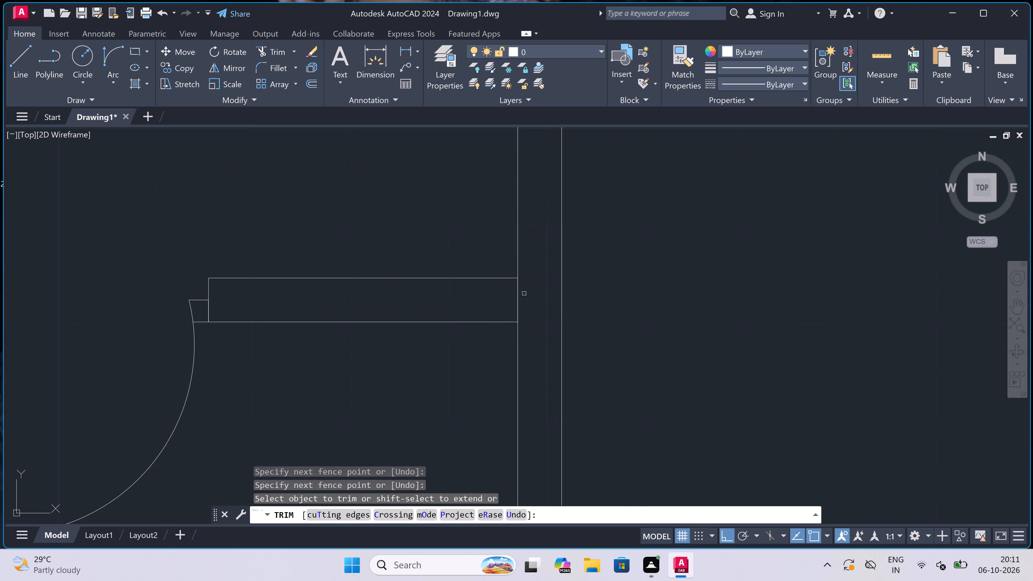
{"action": "left_click", "coordinate": [492, 299]}
{"action": "left_click", "coordinate": [544, 293]}
{"action": "scroll", "coordinate": [539, 292], "scroll_direction": "down", "scroll_amount": 6}
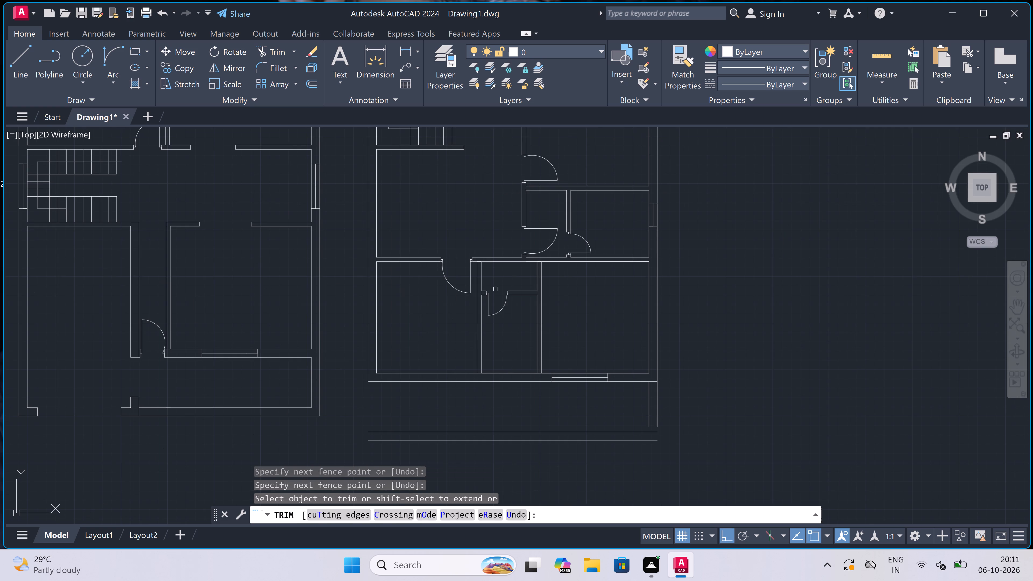
Extend the cross partition's north line west to the west partition's outer face.
{"action": "scroll", "coordinate": [487, 273], "scroll_direction": "up", "scroll_amount": 4}
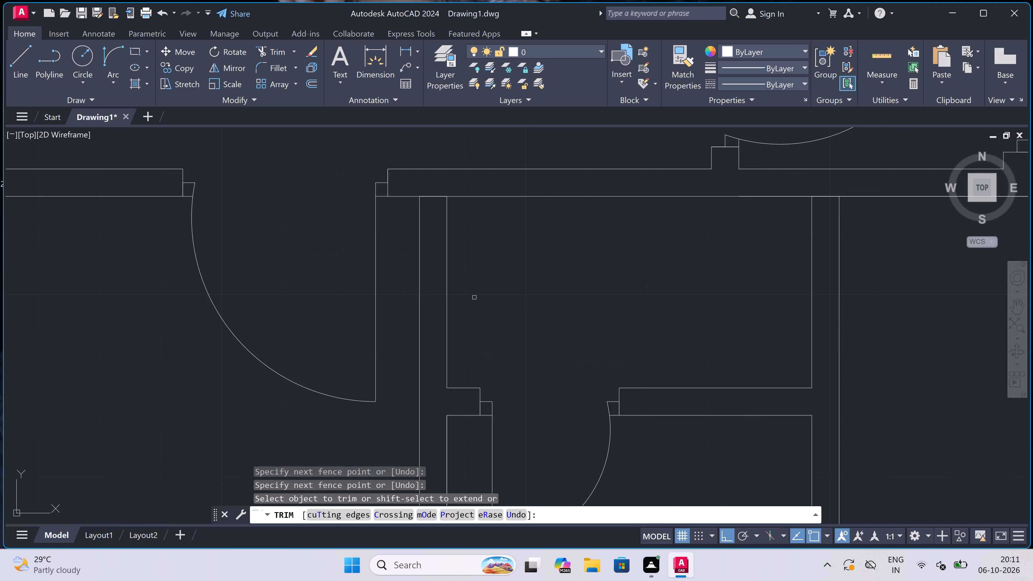
{"action": "key", "text": "Escape"}
{"action": "key", "text": "e"}
{"action": "key", "text": "x"}
{"action": "key", "text": "space"}
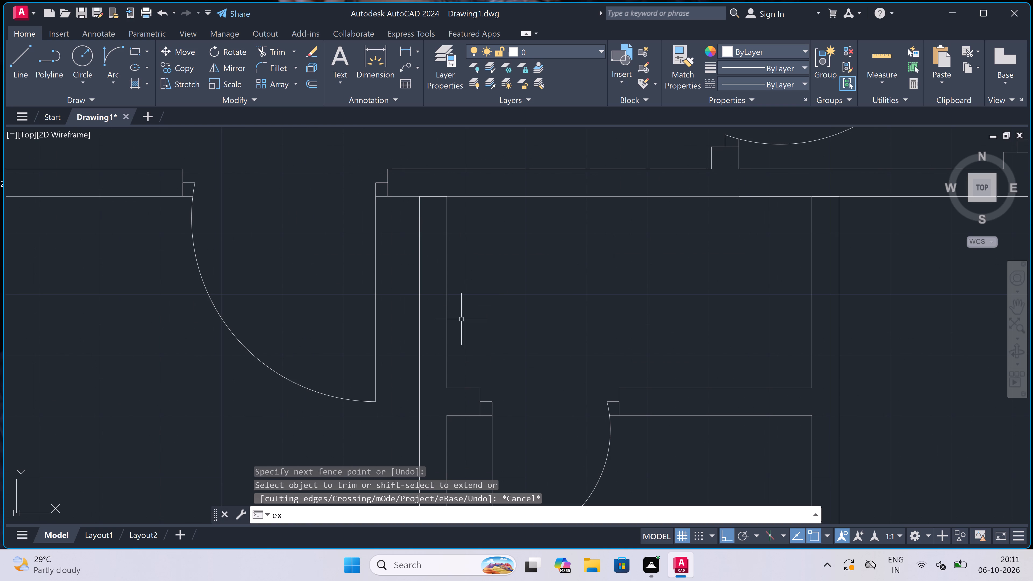
{"action": "left_click", "coordinate": [458, 389]}
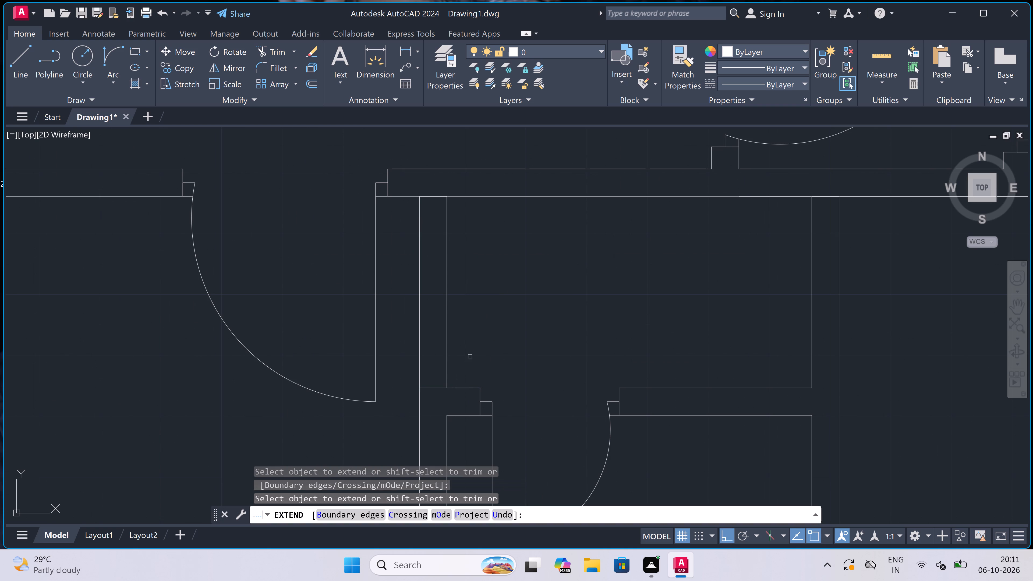
Trim away both lines of the west partition north of the cross partition.
{"action": "key", "text": "Escape"}
{"action": "key", "text": "t"}
{"action": "key", "text": "r"}
{"action": "key", "text": "space"}
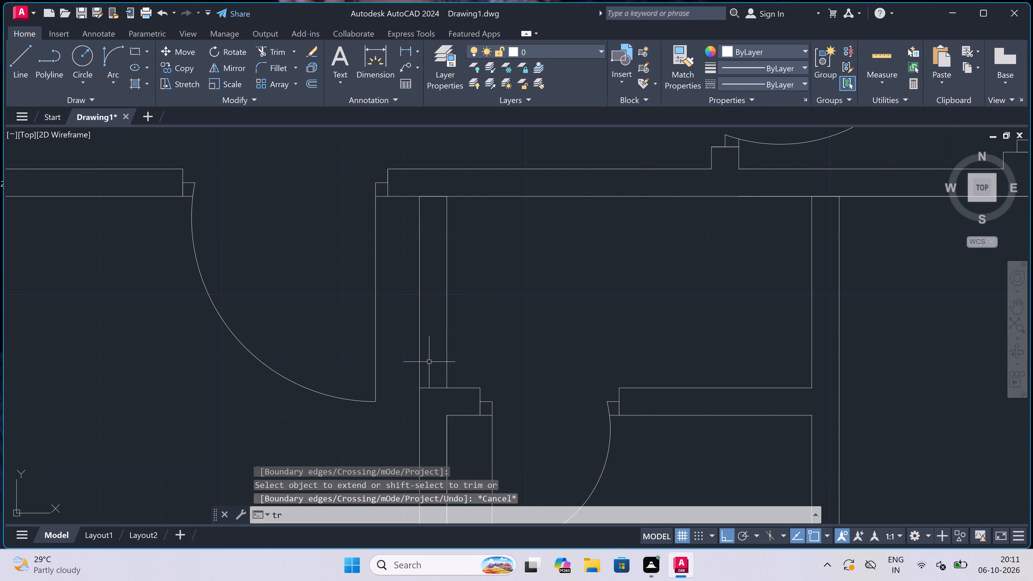
{"action": "left_click", "coordinate": [404, 346]}
{"action": "left_click", "coordinate": [492, 312]}
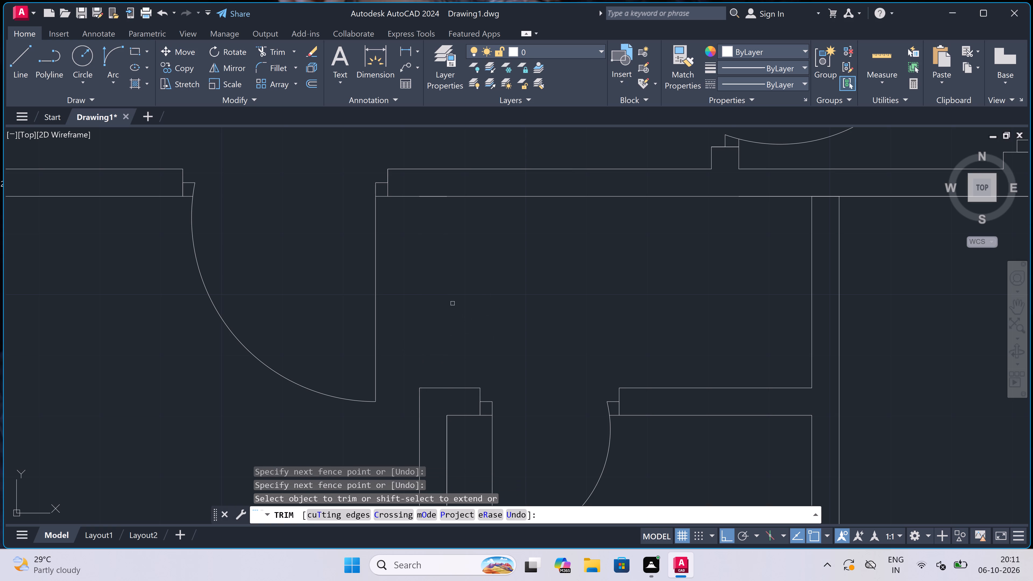
{"action": "scroll", "coordinate": [452, 302], "scroll_direction": "down", "scroll_amount": 5}
{"action": "scroll", "coordinate": [452, 302], "scroll_direction": "up", "scroll_amount": 2}
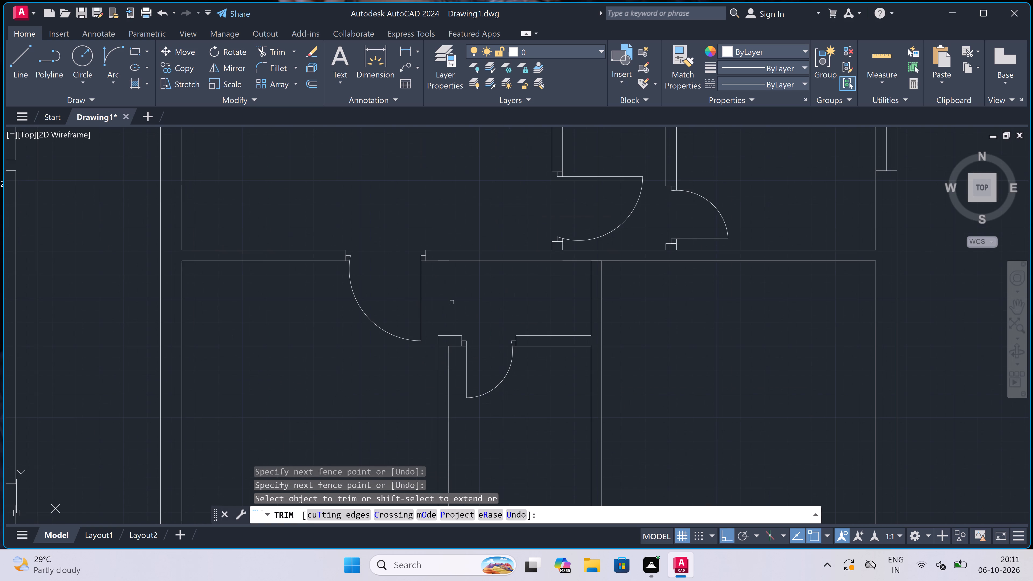
{"action": "key", "text": "Escape"}
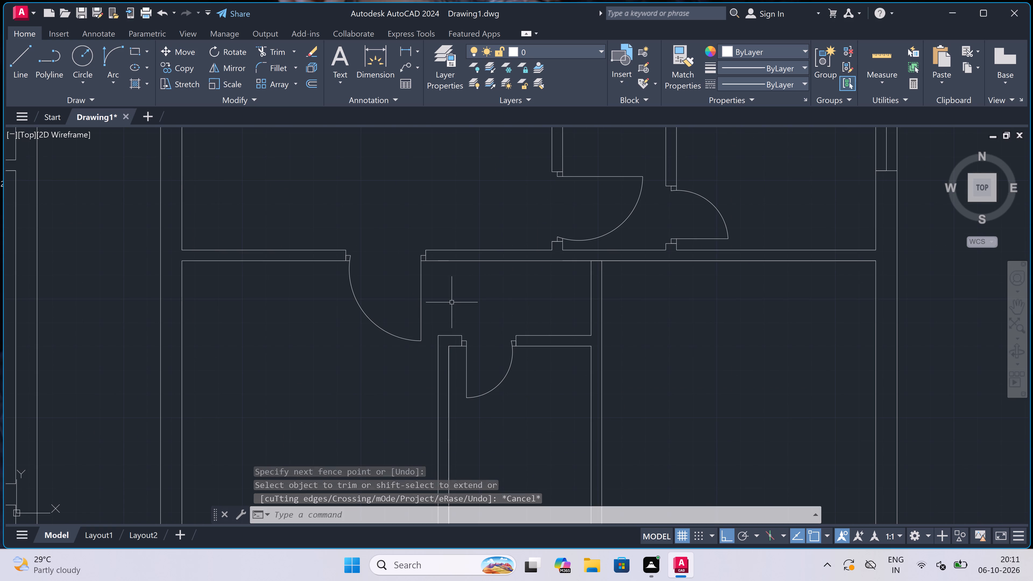
Draw a 2' wide window in the south wall between the two partitions, with end lines across the wall and a centre line.
{"action": "scroll", "coordinate": [452, 302], "scroll_direction": "down", "scroll_amount": 4}
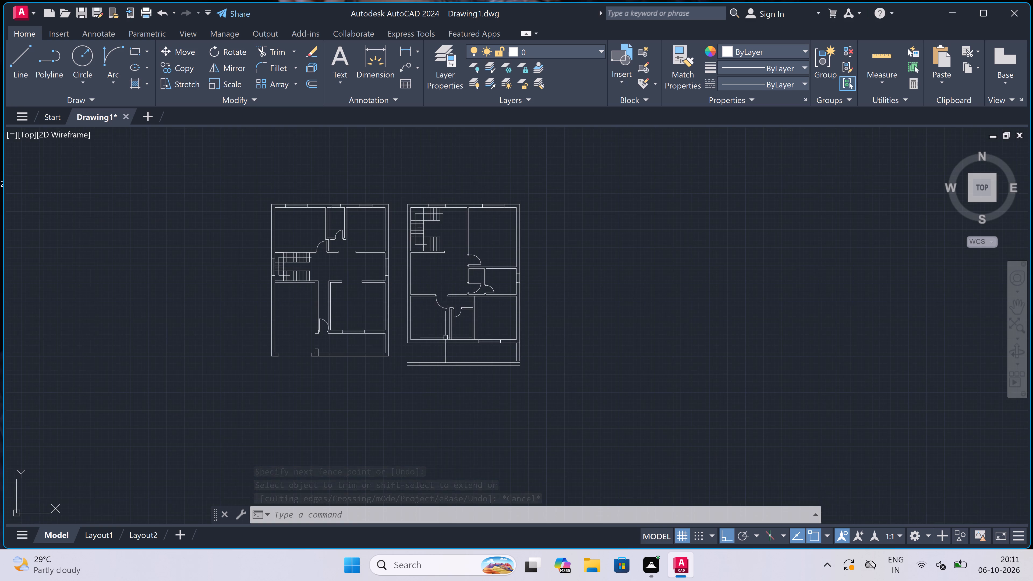
{"action": "scroll", "coordinate": [445, 337], "scroll_direction": "up", "scroll_amount": 4}
{"action": "key", "text": "l"}
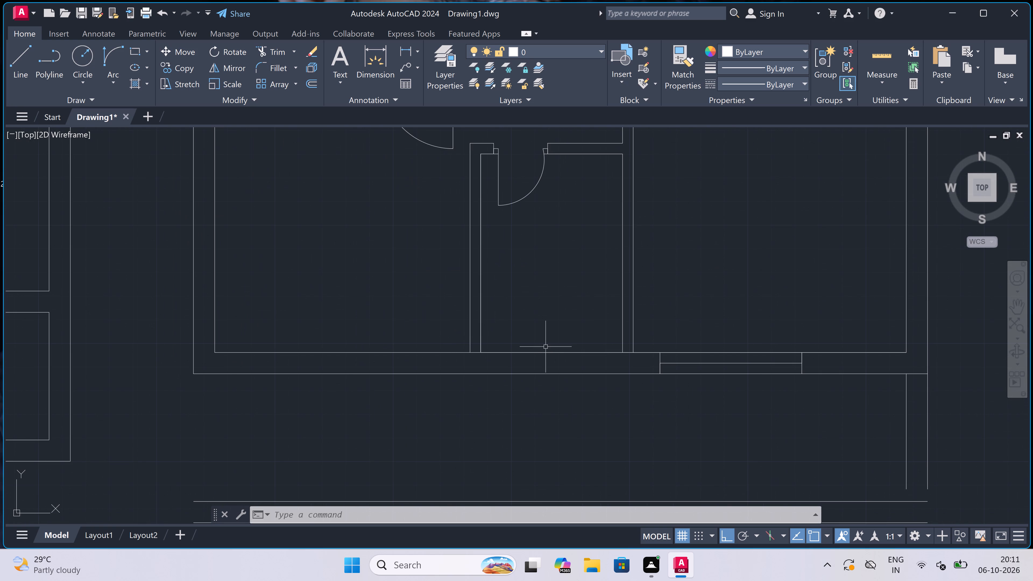
{"action": "key", "text": "space"}
{"action": "scroll", "coordinate": [535, 360], "scroll_direction": "up", "scroll_amount": 1}
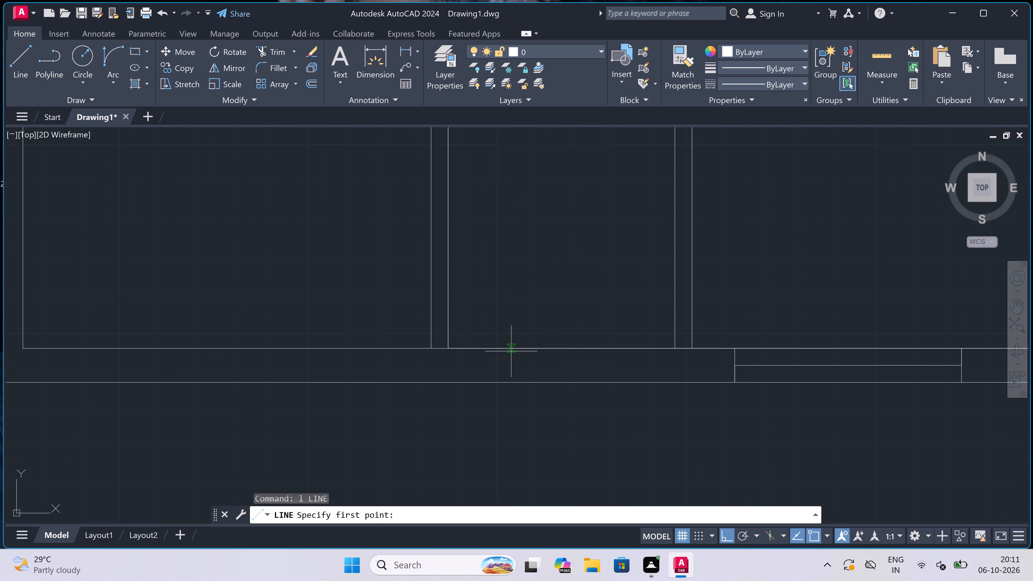
{"action": "left_click", "coordinate": [511, 351]}
{"action": "left_click", "coordinate": [513, 384]}
{"action": "left_click", "coordinate": [513, 367]}
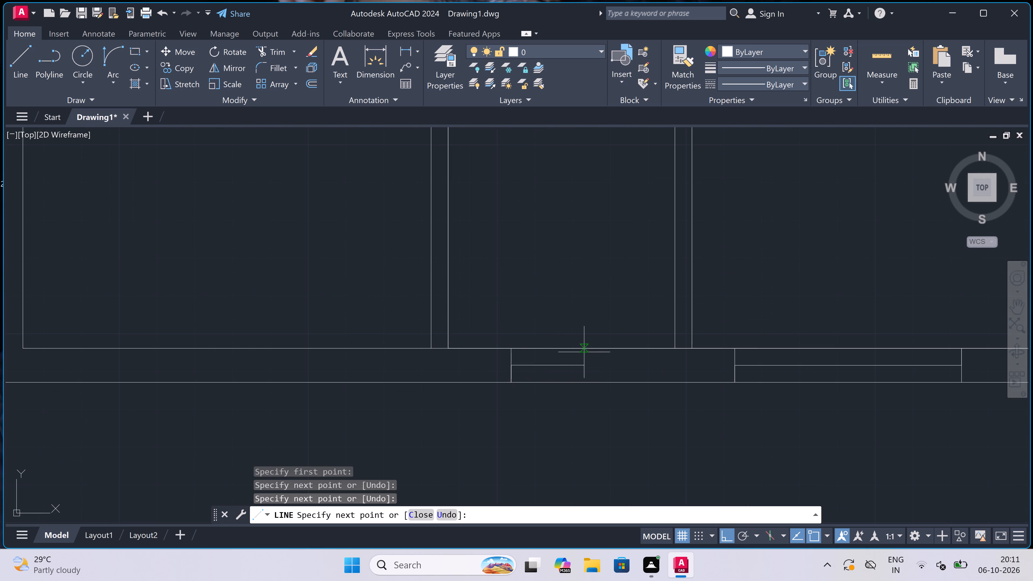
{"action": "type", "text": "2'"}
{"action": "key", "text": "space"}
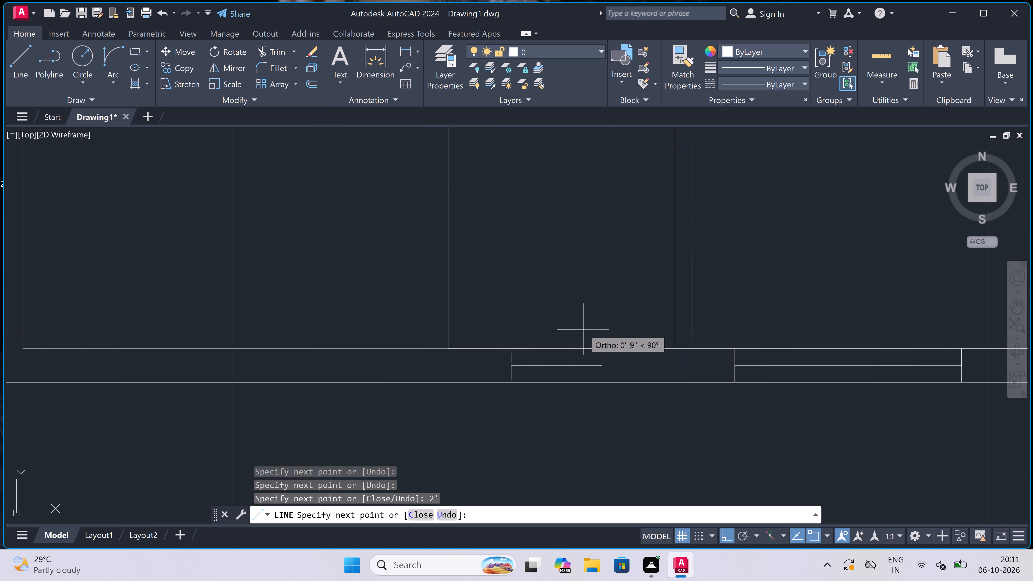
{"action": "left_click", "coordinate": [602, 347]}
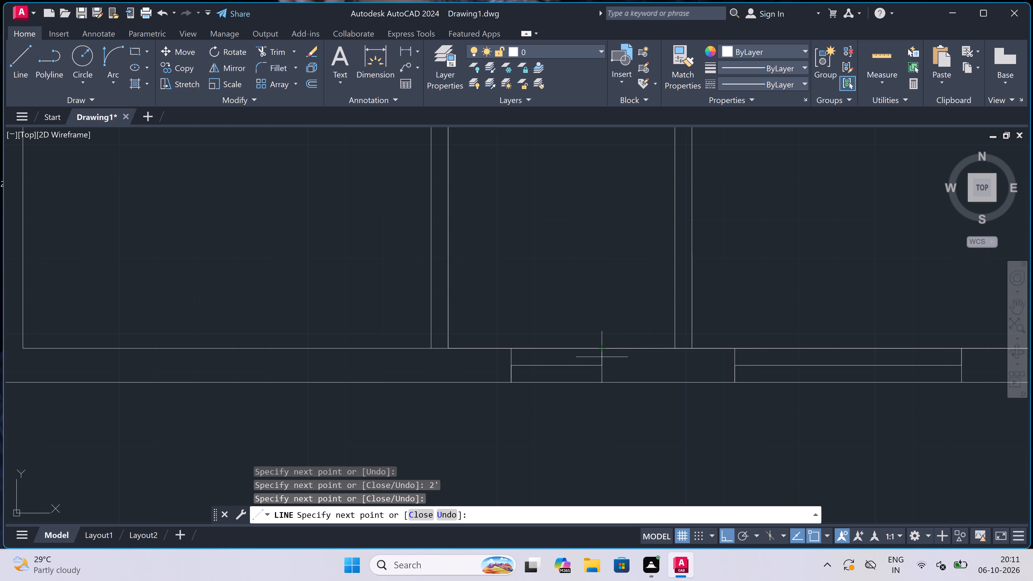
{"action": "left_click", "coordinate": [602, 383]}
{"action": "key", "text": "Escape"}
Draw a 5' wide window in the southwest room's south wall, with end lines across the wall and a centre line.
{"action": "scroll", "coordinate": [545, 372], "scroll_direction": "down", "scroll_amount": 5}
{"action": "scroll", "coordinate": [482, 369], "scroll_direction": "up", "scroll_amount": 3}
{"action": "key", "text": "space"}
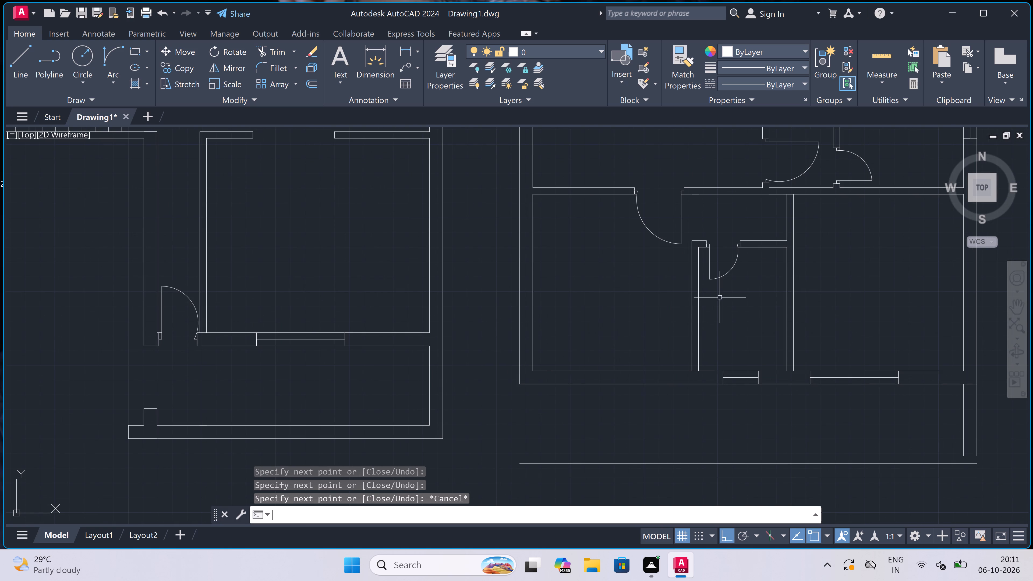
{"action": "scroll", "coordinate": [1031, 0], "scroll_direction": "up", "scroll_amount": 2}
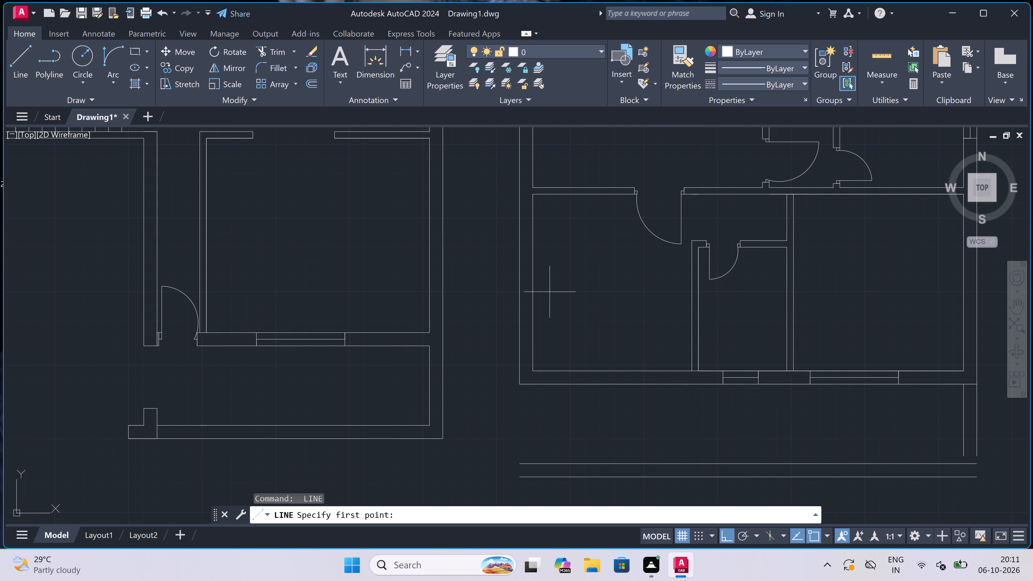
{"action": "scroll", "coordinate": [734, 346], "scroll_direction": "up", "scroll_amount": 2}
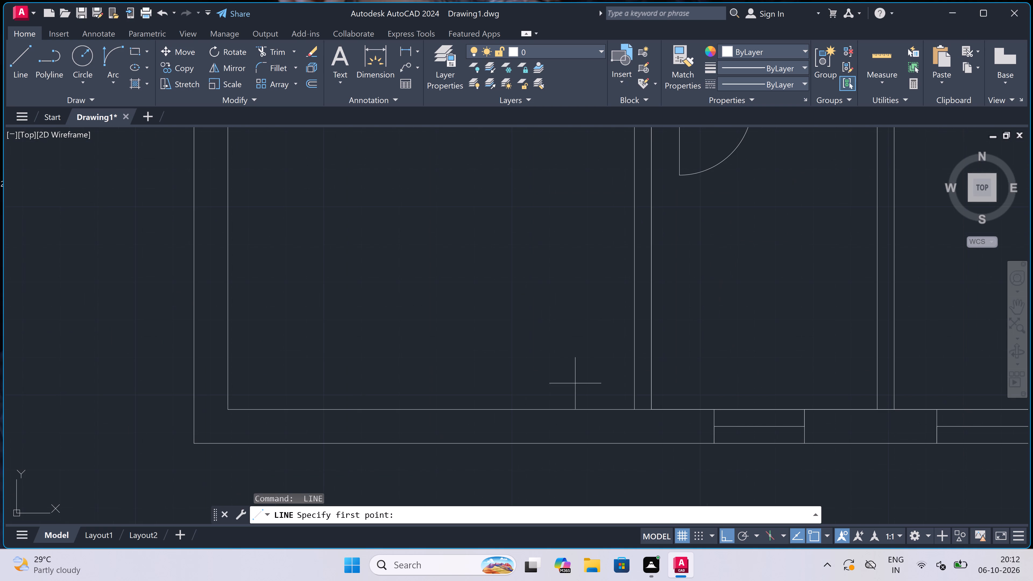
{"action": "left_click", "coordinate": [557, 412]}
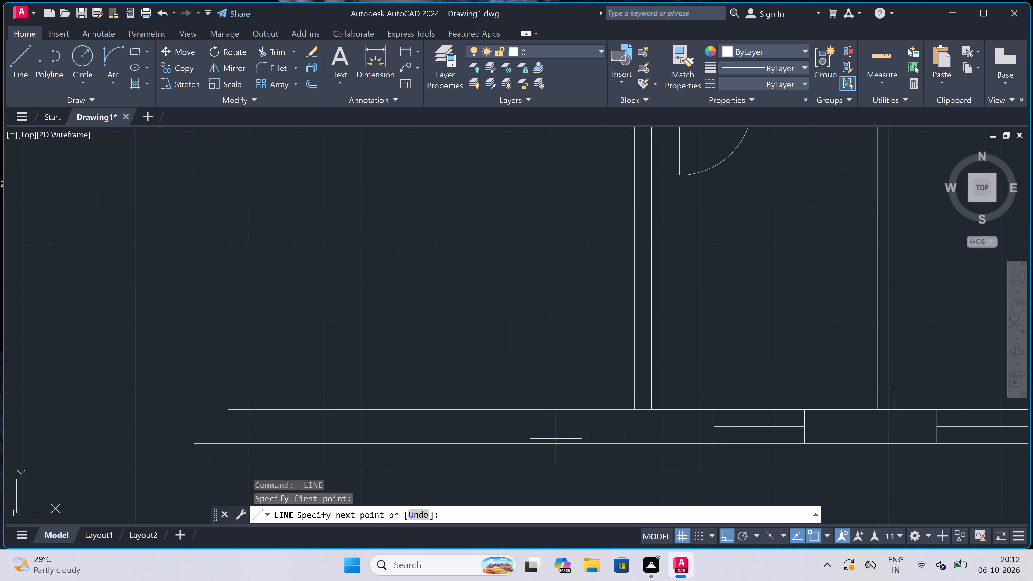
{"action": "double_click", "coordinate": [558, 440]}
{"action": "left_click", "coordinate": [559, 427]}
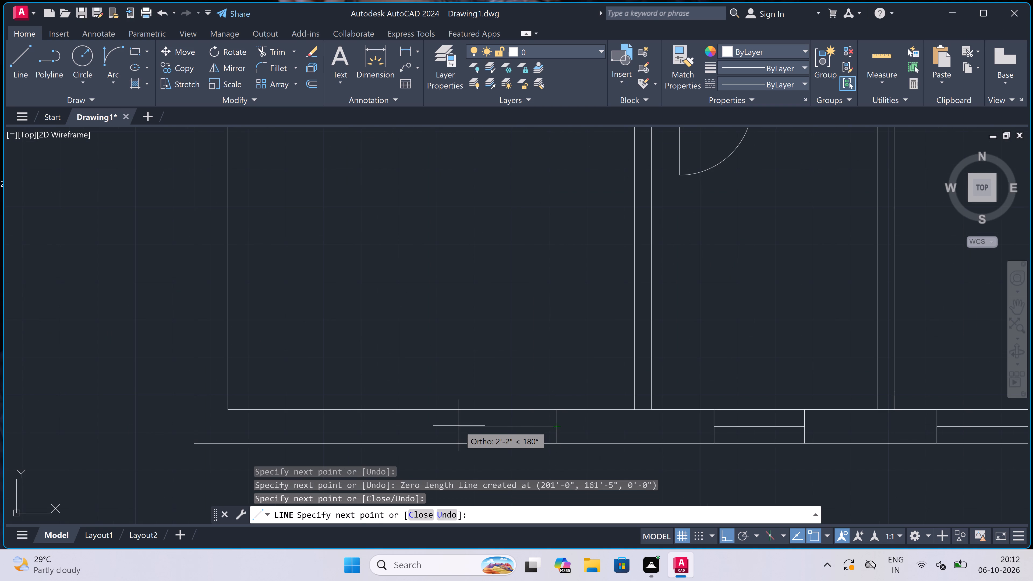
{"action": "type", "text": "5'"}
{"action": "key", "text": "space"}
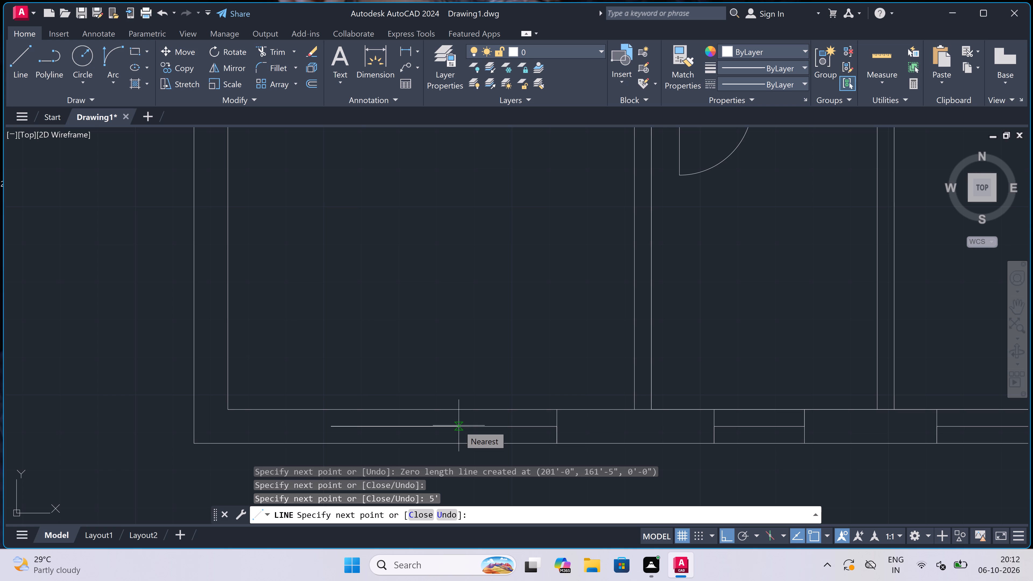
{"action": "left_click", "coordinate": [331, 410]}
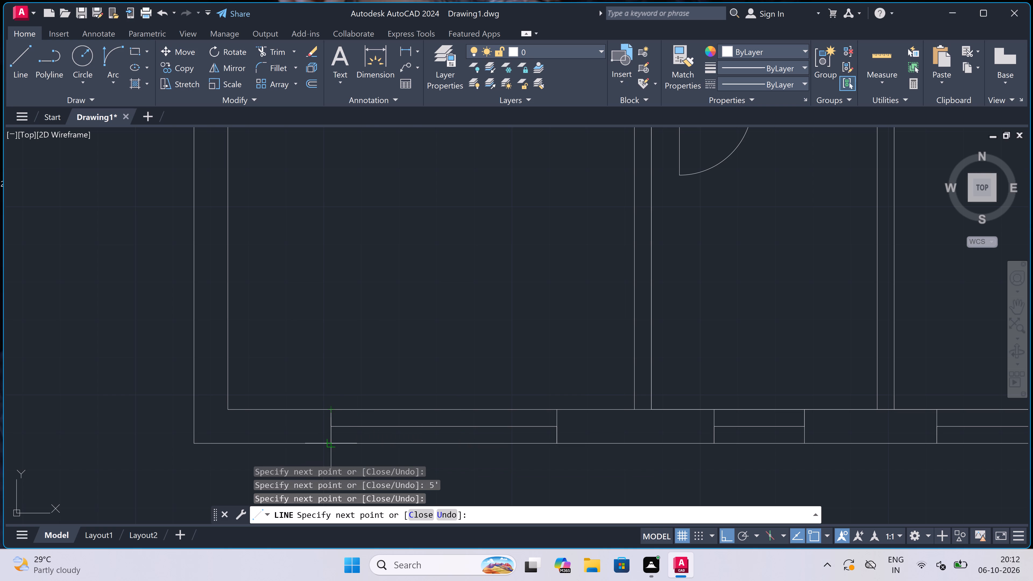
{"action": "left_click", "coordinate": [328, 446]}
{"action": "key", "text": "Escape"}
Draw a 5' wide window in the second plan's west wall, south of the staircase, with end lines across the wall and a centre line.
{"action": "scroll", "coordinate": [390, 386], "scroll_direction": "down", "scroll_amount": 5}
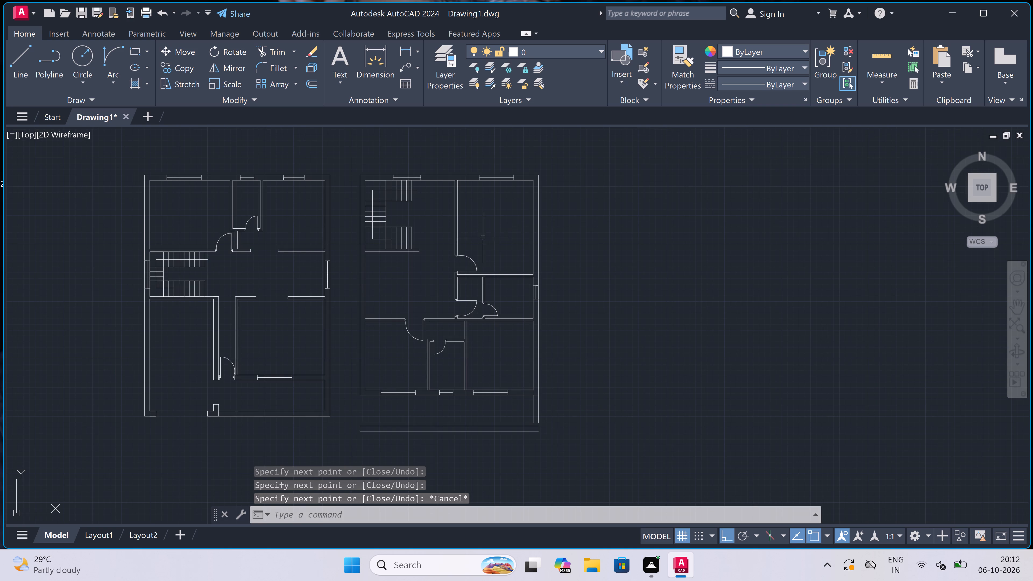
{"action": "key", "text": "space"}
{"action": "scroll", "coordinate": [366, 265], "scroll_direction": "up", "scroll_amount": 3}
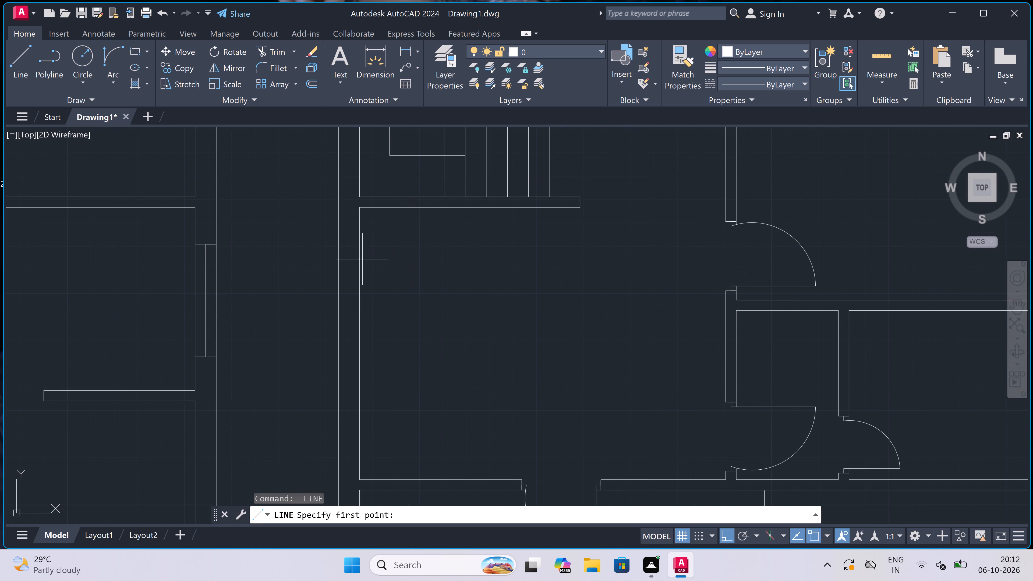
{"action": "left_click", "coordinate": [358, 256]}
{"action": "left_click", "coordinate": [342, 259]}
{"action": "double_click", "coordinate": [350, 259]}
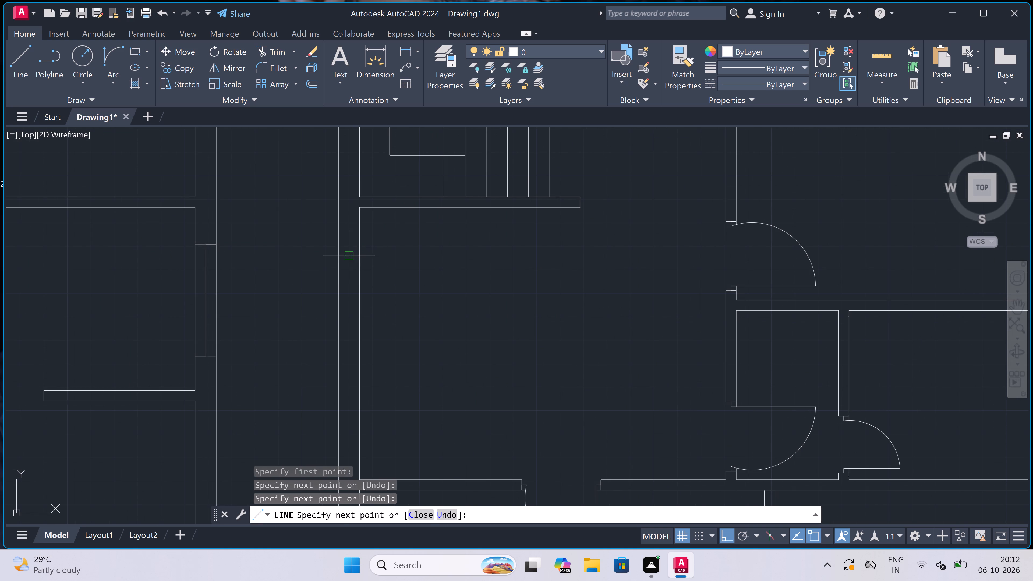
{"action": "type", "text": "5'"}
{"action": "key", "text": "space"}
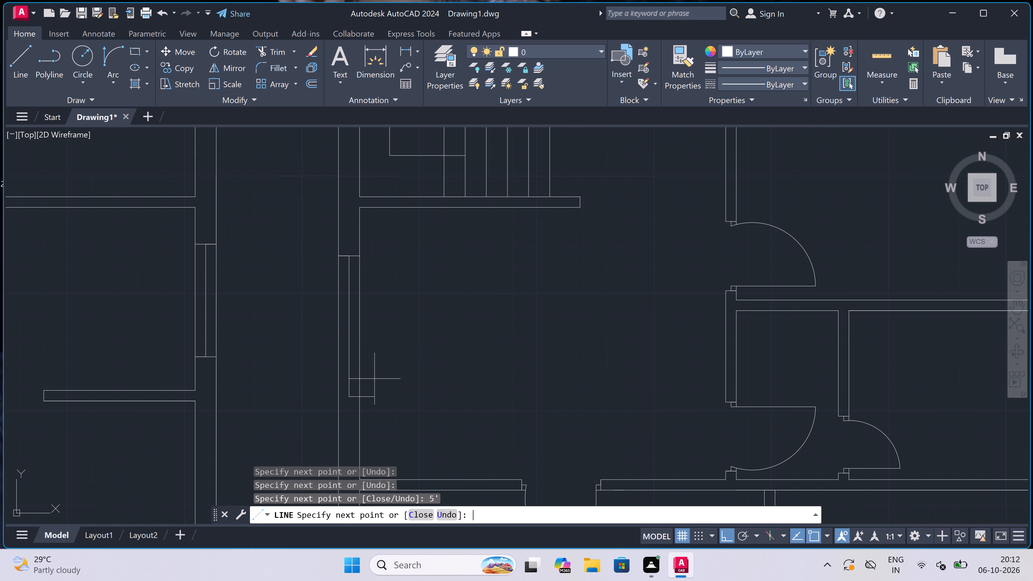
{"action": "scroll", "coordinate": [351, 402], "scroll_direction": "up", "scroll_amount": 3}
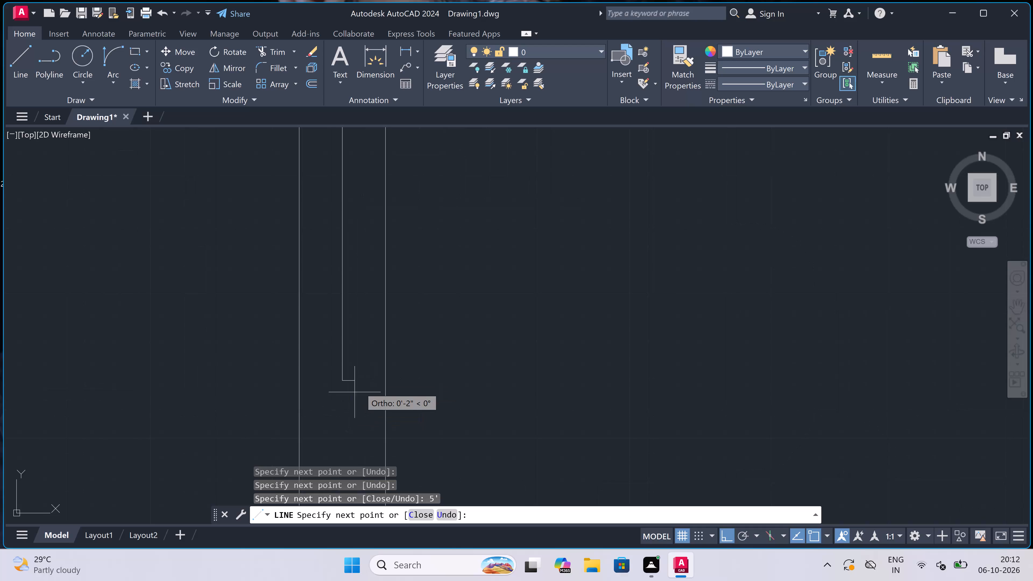
{"action": "left_click", "coordinate": [383, 378]}
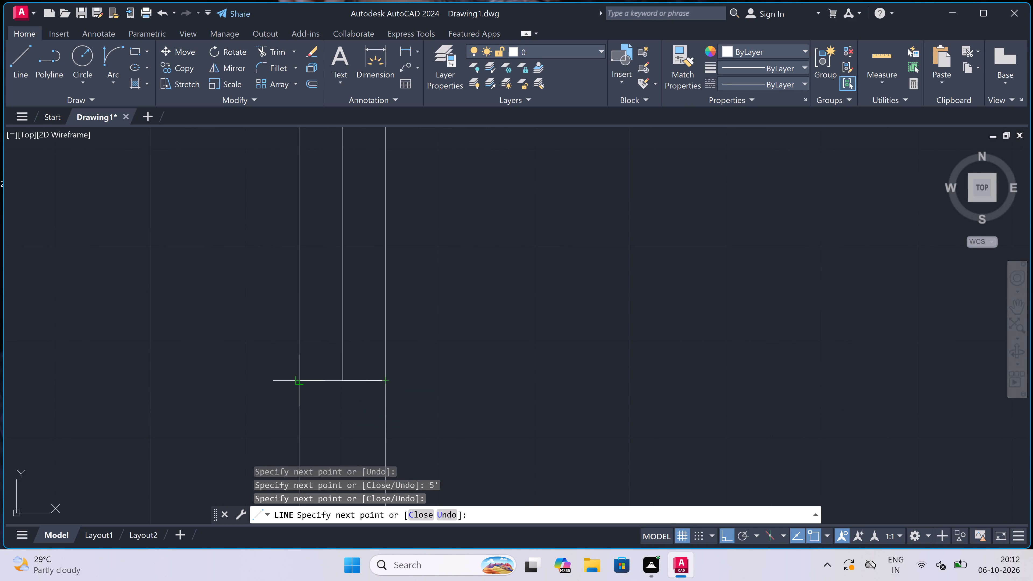
{"action": "left_click", "coordinate": [302, 381]}
{"action": "key", "text": "Escape"}
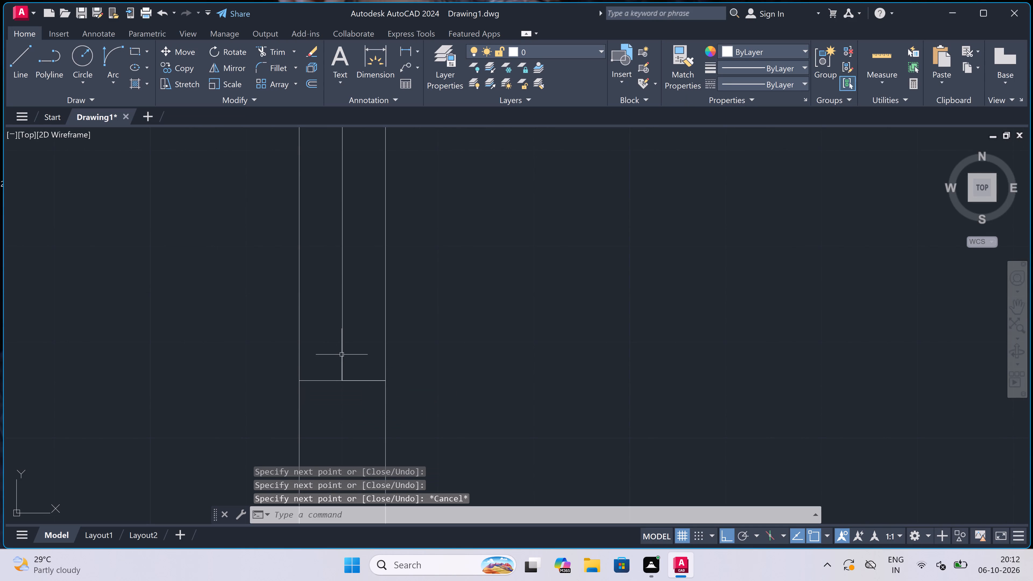
Add the multiline text label "FAMILY LOUNGE" with "13'0"x10'6"" on a second line in the room south of the second plan's staircase.
{"action": "scroll", "coordinate": [342, 355], "scroll_direction": "down", "scroll_amount": 6}
{"action": "scroll", "coordinate": [355, 345], "scroll_direction": "up", "scroll_amount": 1}
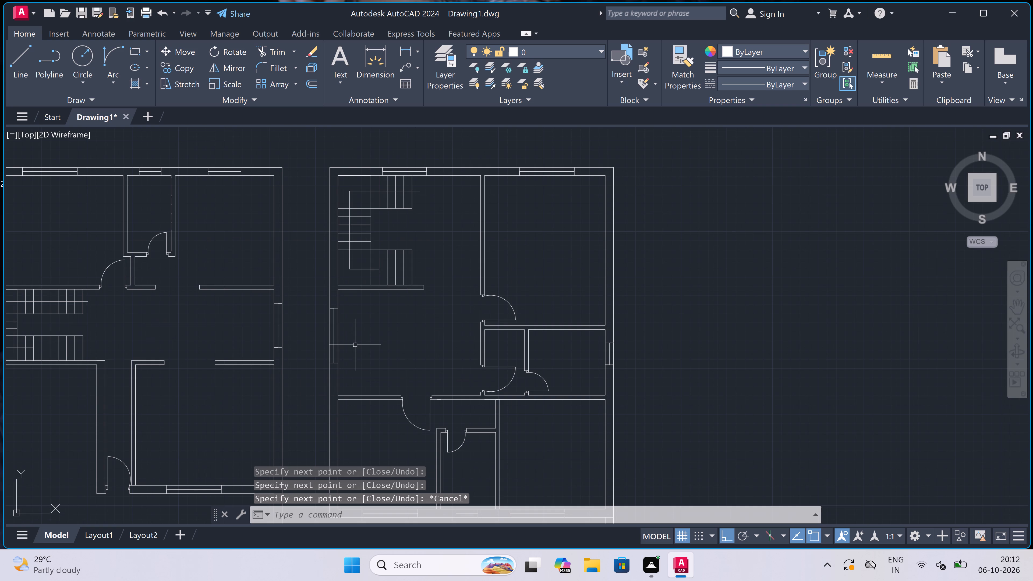
{"action": "scroll", "coordinate": [355, 345], "scroll_direction": "down", "scroll_amount": 1}
{"action": "scroll", "coordinate": [371, 357], "scroll_direction": "up", "scroll_amount": 2}
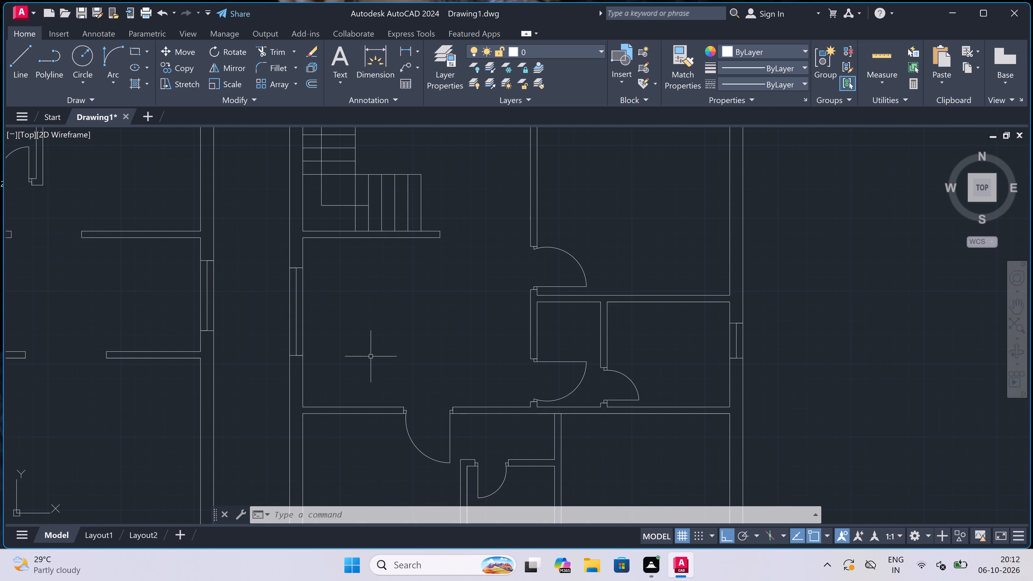
{"action": "type", "text": "mt"}
{"action": "key", "text": "space"}
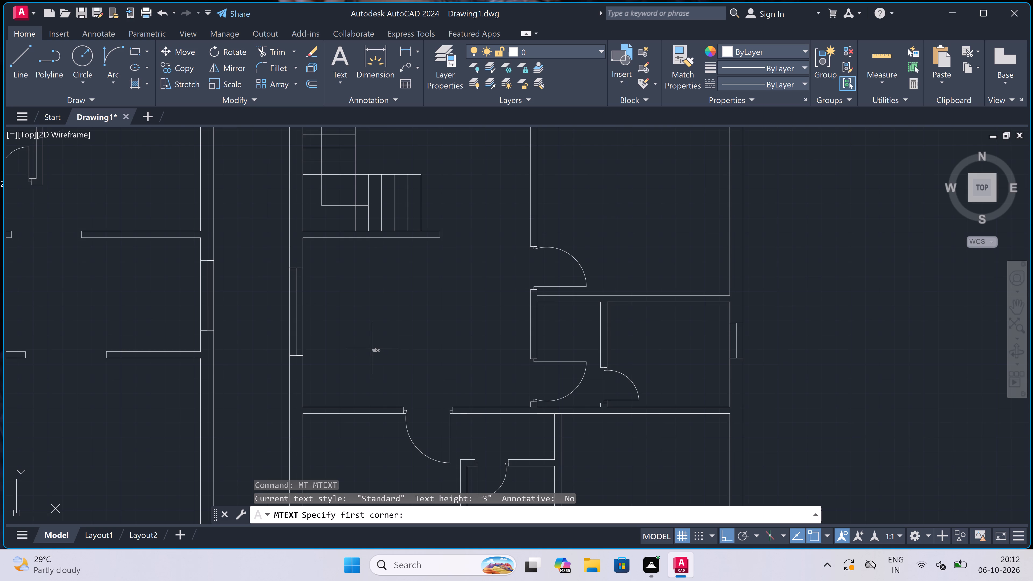
{"action": "scroll", "coordinate": [372, 348], "scroll_direction": "up", "scroll_amount": 1}
{"action": "left_click", "coordinate": [368, 291]}
{"action": "left_click", "coordinate": [696, 275]}
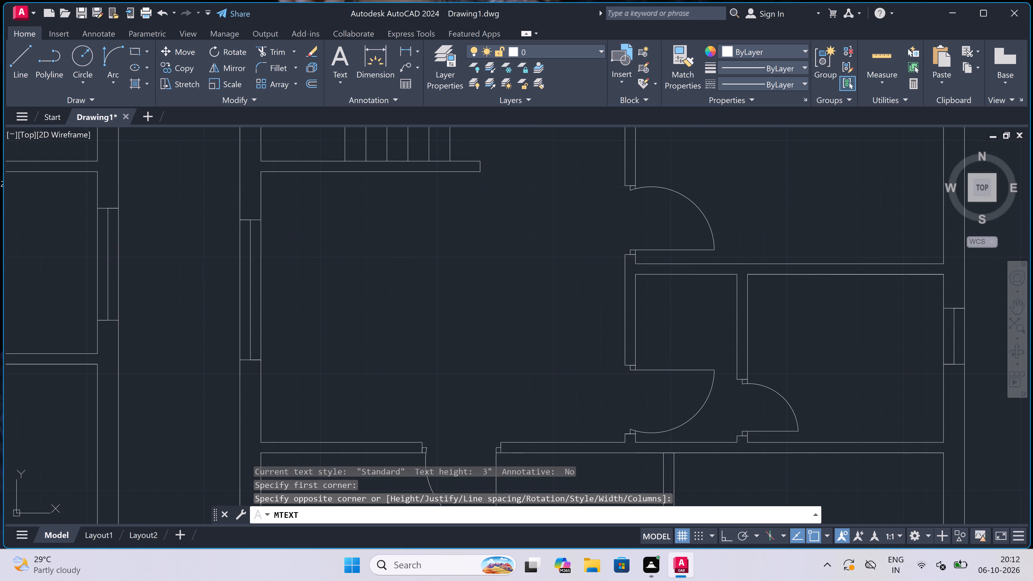
{"action": "type", "text": "family"}
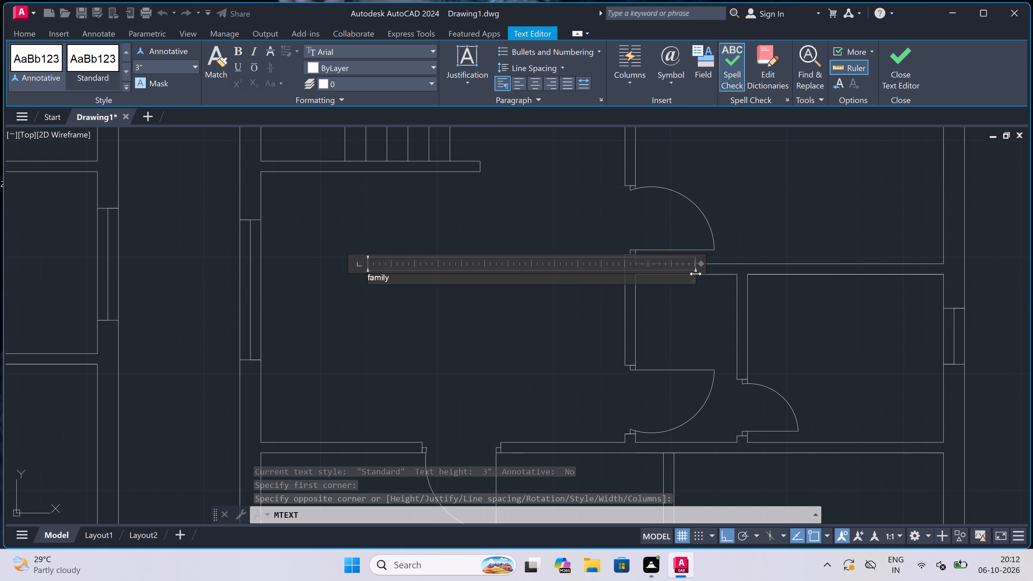
{"action": "key", "text": "BackSpace"}
{"action": "key", "text": "BackSpace"}
{"action": "key", "text": "BackSpace"}
{"action": "key", "text": "BackSpace"}
{"action": "key", "text": "BackSpace"}
{"action": "key", "text": "BackSpace"}
{"action": "key", "text": "BackSpace"}
{"action": "key", "text": "BackSpace"}
{"action": "key", "text": "BackSpace"}
{"action": "key", "text": "BackSpace"}
{"action": "key", "text": "BackSpace"}
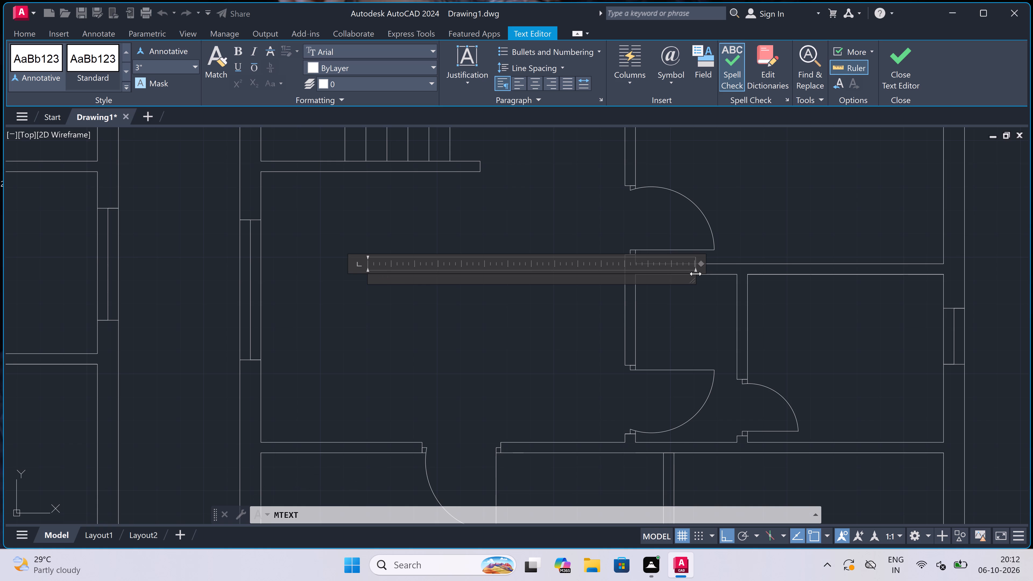
{"action": "type", "text": "FAMILY"}
{"action": "key", "text": "space"}
{"action": "type", "text": "LO"}
{"action": "type", "text": "UNGE"}
{"action": "key", "text": "Return"}
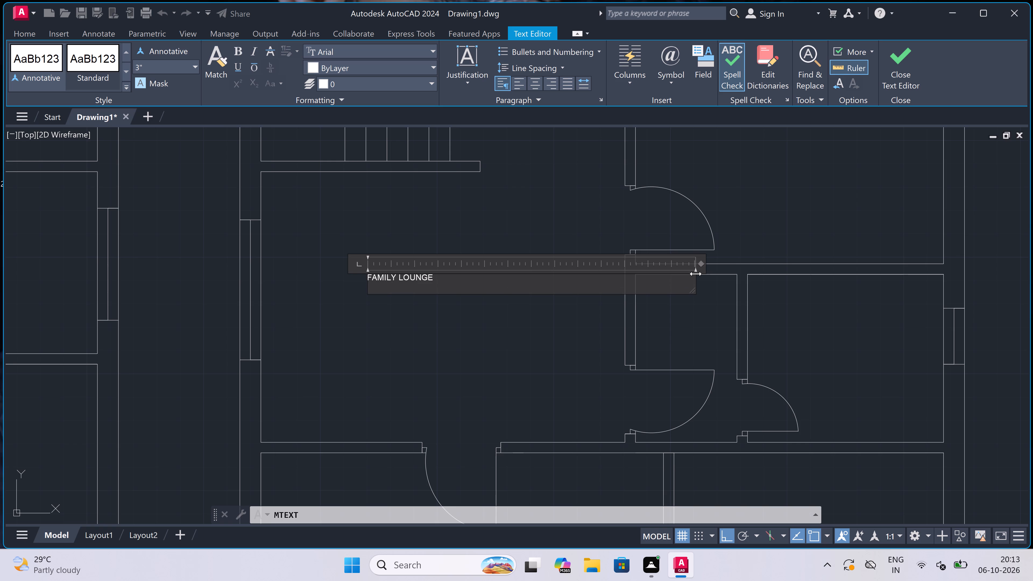
{"action": "type", "text": "13'0"}
{"action": "key", "text": "shift+quotedbl"}
{"action": "key", "text": "x"}
{"action": "type", "text": "10'"}
{"action": "key", "text": "6"}
{"action": "key", "text": "shift+quotedbl"}
{"action": "left_click", "coordinate": [365, 339]}
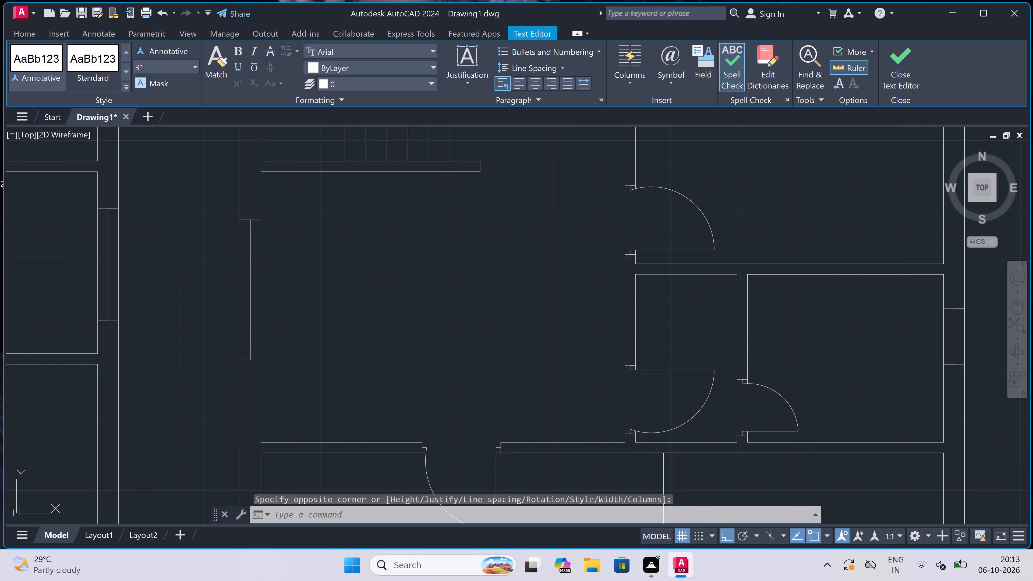
Add the multiline text label "TOILET" with "6'0"x7'0"" on a second line in the small room with the east-wall window.
{"action": "scroll", "coordinate": [367, 336], "scroll_direction": "down", "scroll_amount": 5}
{"action": "scroll", "coordinate": [443, 334], "scroll_direction": "up", "scroll_amount": 4}
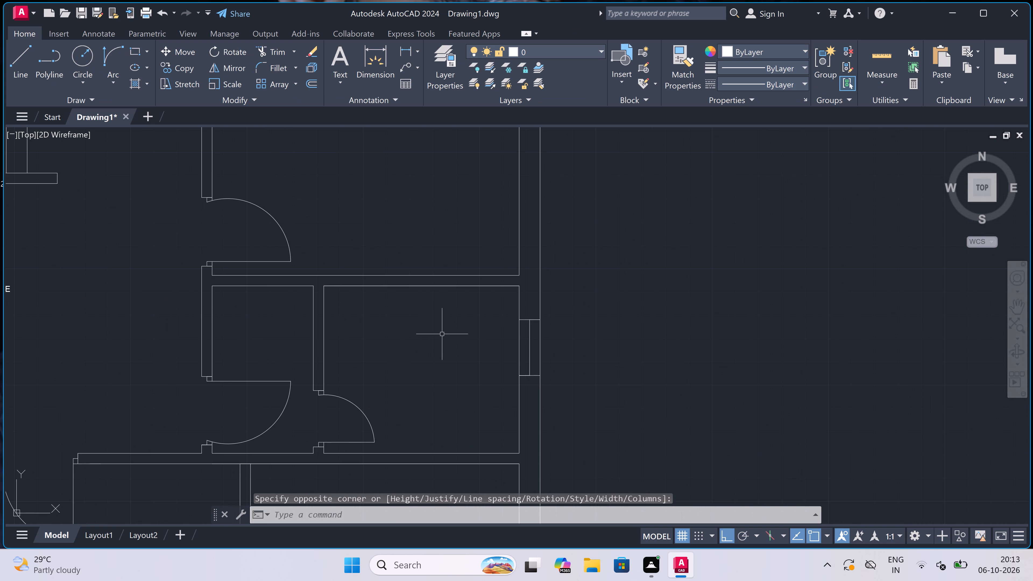
{"action": "key", "text": "space"}
{"action": "left_click_drag", "start_coordinate": [360, 336], "coordinate": [369, 336]}
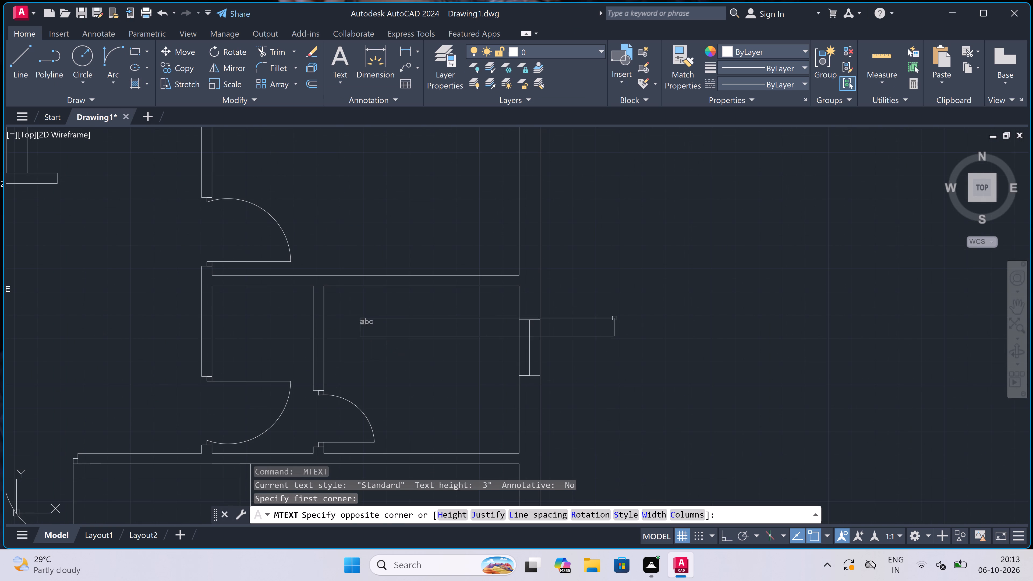
{"action": "left_click", "coordinate": [661, 308]}
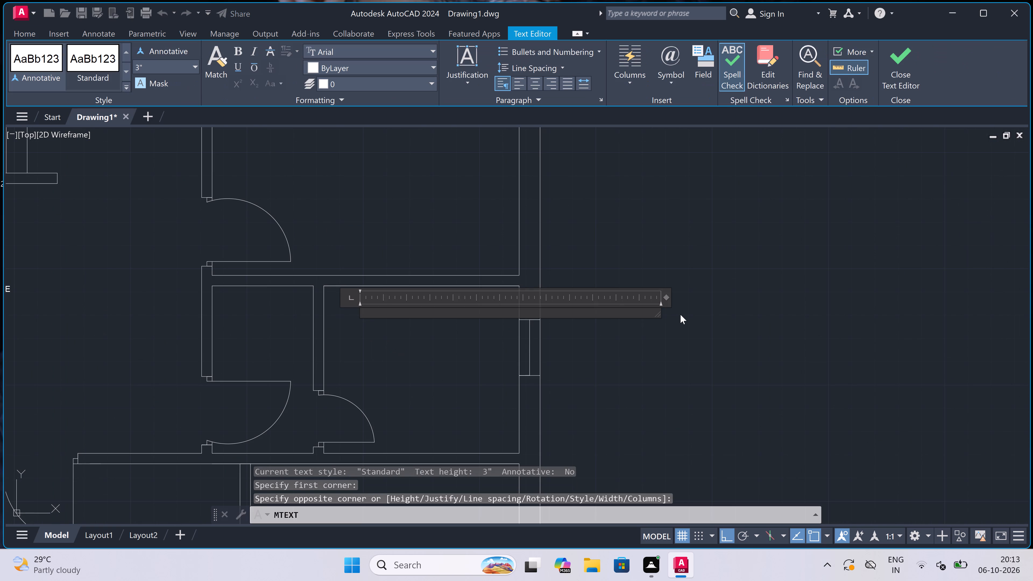
{"action": "type", "text": "toile"}
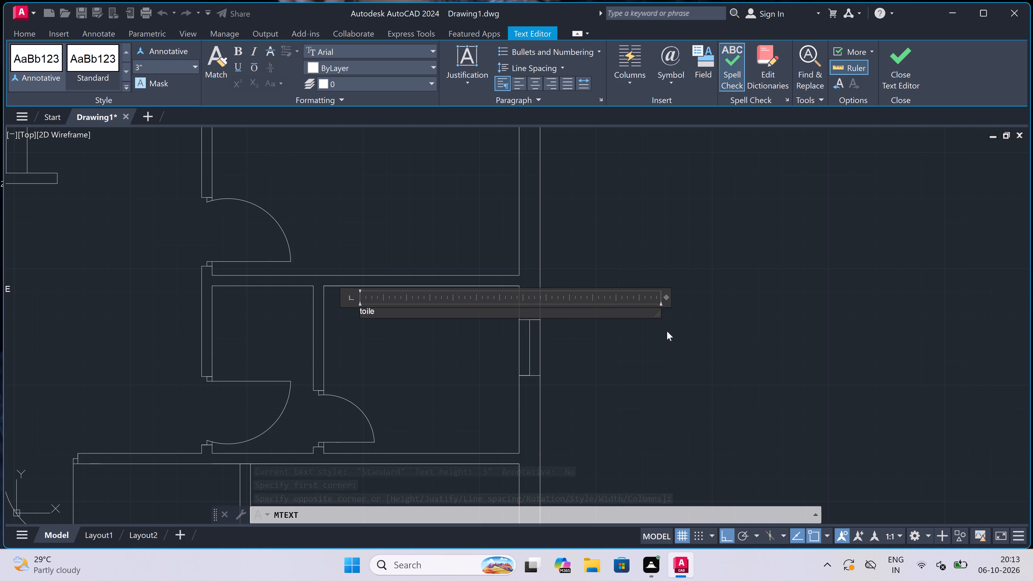
{"action": "scroll", "coordinate": [375, 338], "scroll_direction": "up", "scroll_amount": 2}
{"action": "key", "text": "BackSpace"}
{"action": "key", "text": "BackSpace"}
{"action": "key", "text": "BackSpace"}
{"action": "key", "text": "BackSpace"}
{"action": "key", "text": "BackSpace"}
{"action": "key", "text": "BackSpace"}
{"action": "key", "text": "BackSpace"}
{"action": "key", "text": "BackSpace"}
{"action": "key", "text": "BackSpace"}
{"action": "key", "text": "BackSpace"}
{"action": "key", "text": "BackSpace"}
{"action": "key", "text": "BackSpace"}
{"action": "key", "text": "BackSpace"}
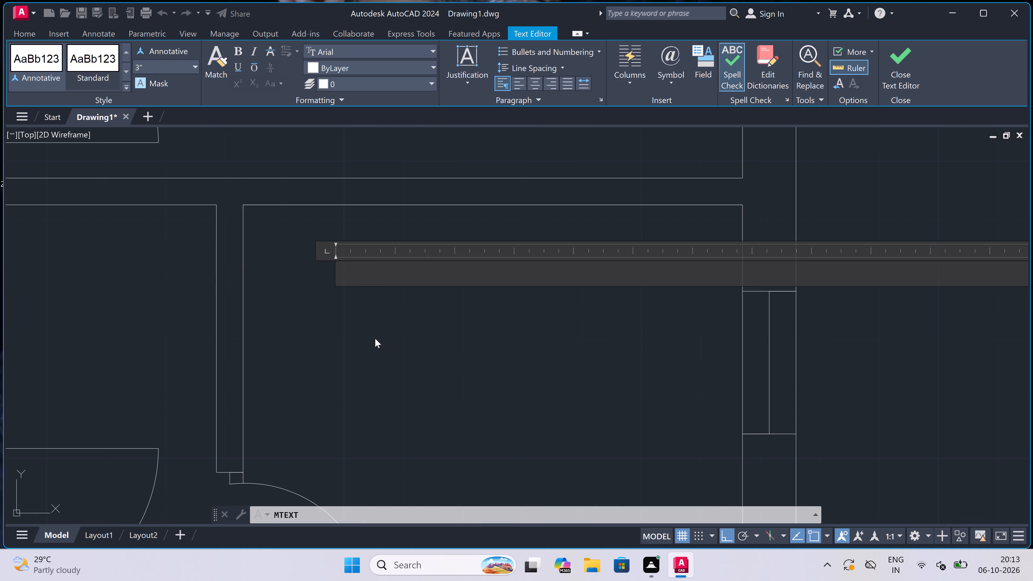
{"action": "type", "text": "TOILET"}
{"action": "key", "text": "Return"}
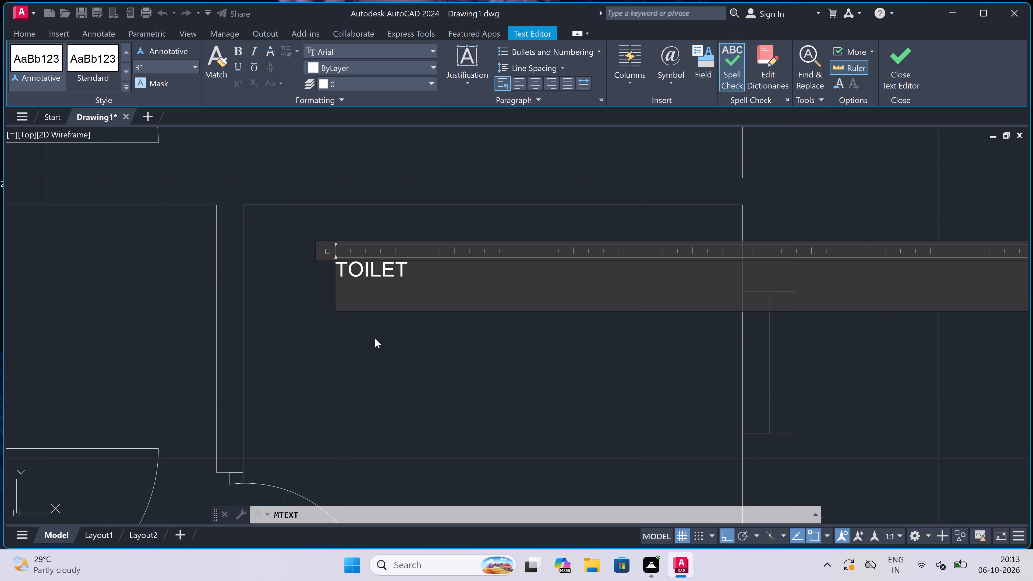
{"action": "type", "text": "6'0"}
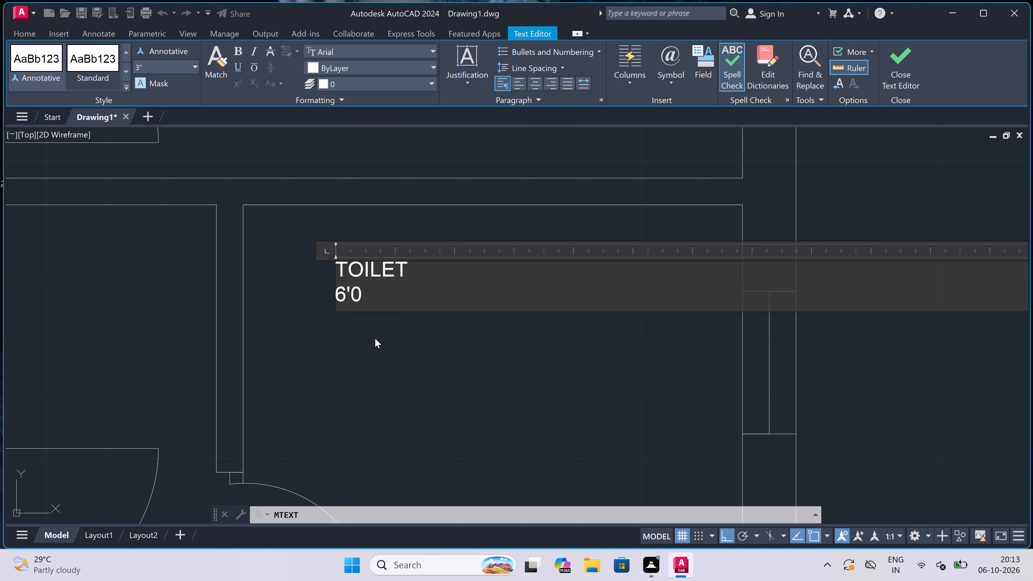
{"action": "type", "text": "\"x7'0\""}
{"action": "left_click", "coordinate": [375, 341]}
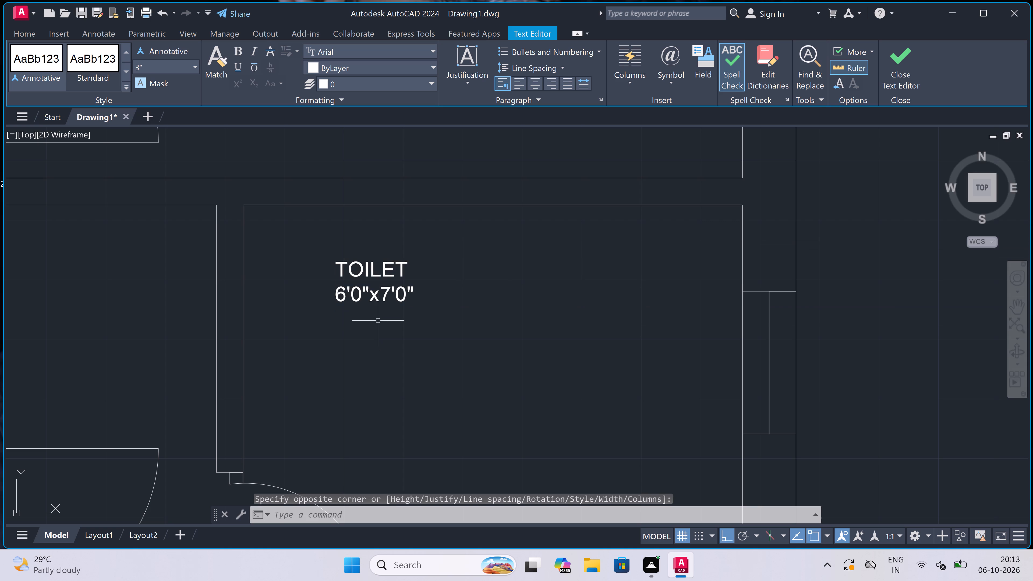
Extend both lines of the southeast room's west partition north across the horizontal wall to its north line.
{"action": "scroll", "coordinate": [382, 299], "scroll_direction": "down", "scroll_amount": 8}
{"action": "scroll", "coordinate": [375, 335], "scroll_direction": "up", "scroll_amount": 4}
{"action": "scroll", "coordinate": [378, 310], "scroll_direction": "down", "scroll_amount": 2}
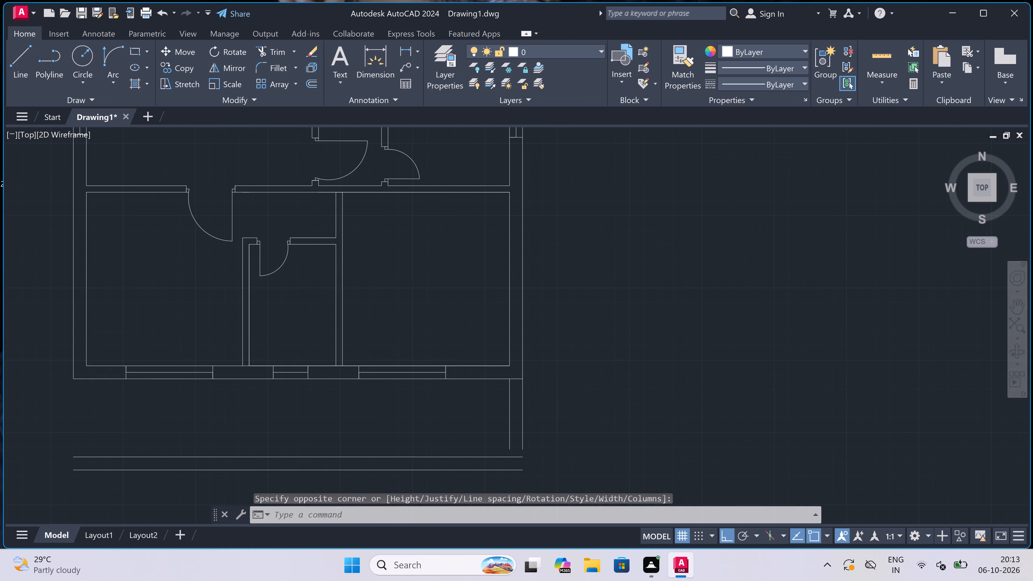
{"action": "scroll", "coordinate": [378, 310], "scroll_direction": "down", "scroll_amount": 1}
{"action": "scroll", "coordinate": [375, 275], "scroll_direction": "up", "scroll_amount": 4}
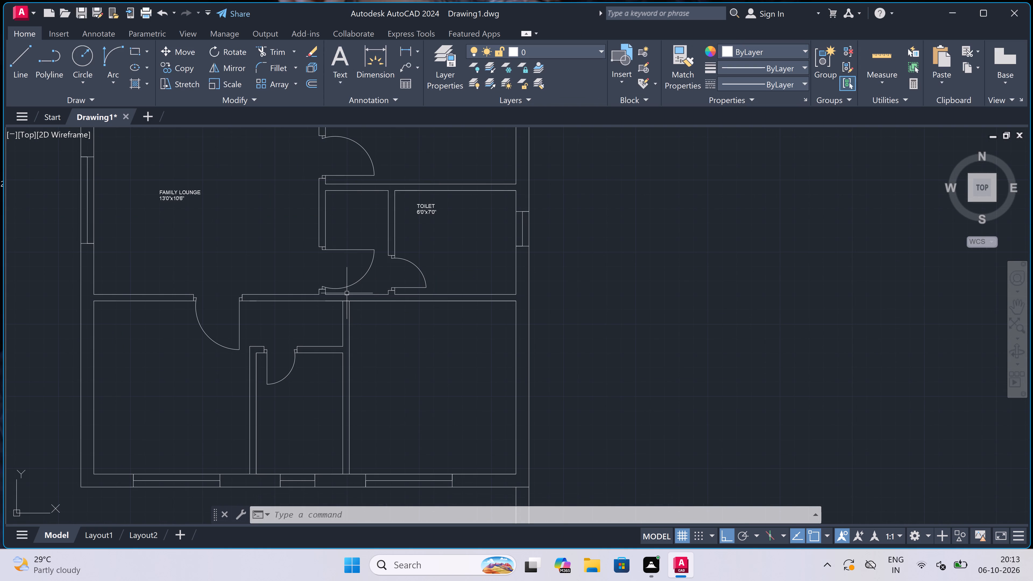
{"action": "scroll", "coordinate": [345, 285], "scroll_direction": "up", "scroll_amount": 3}
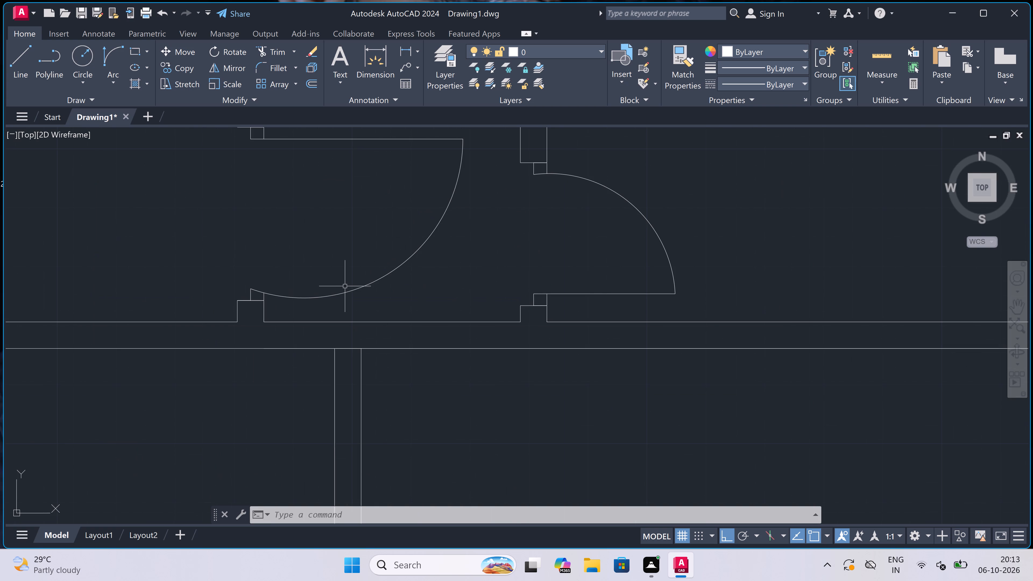
{"action": "key", "text": "e"}
{"action": "key", "text": "x"}
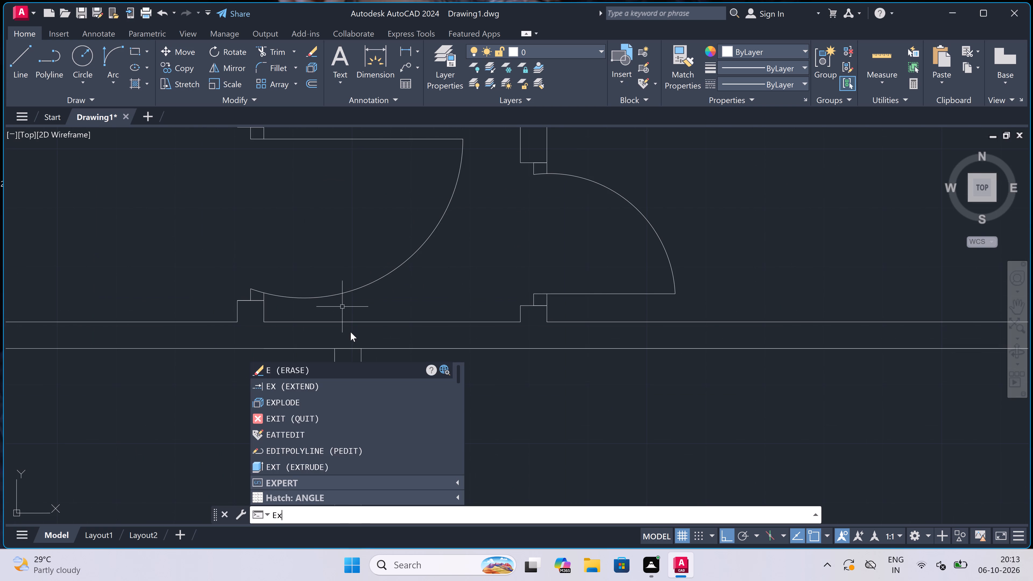
{"action": "key", "text": "space"}
{"action": "left_click", "coordinate": [335, 369]}
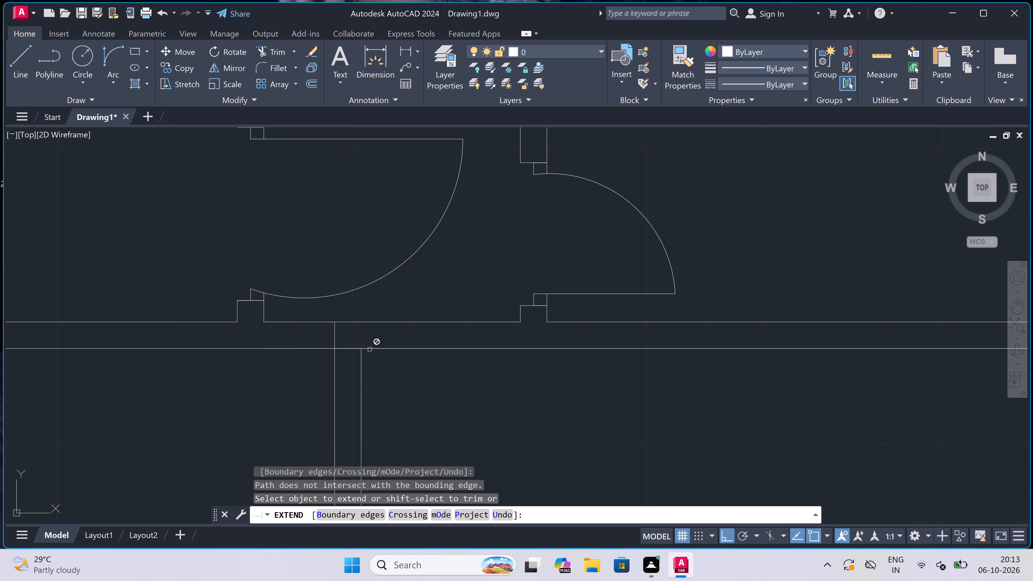
{"action": "left_click", "coordinate": [362, 360]}
{"action": "key", "text": "Escape"}
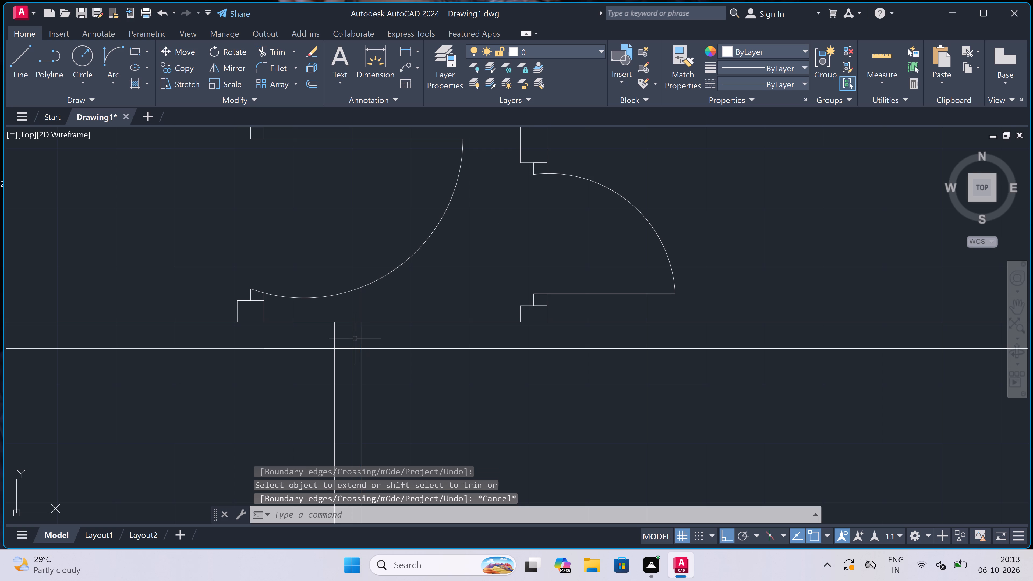
Trim the partition's west line inside the horizontal wall and the wall's south line between the two partition lines.
{"action": "key", "text": "t"}
{"action": "key", "text": "r"}
{"action": "key", "text": "space"}
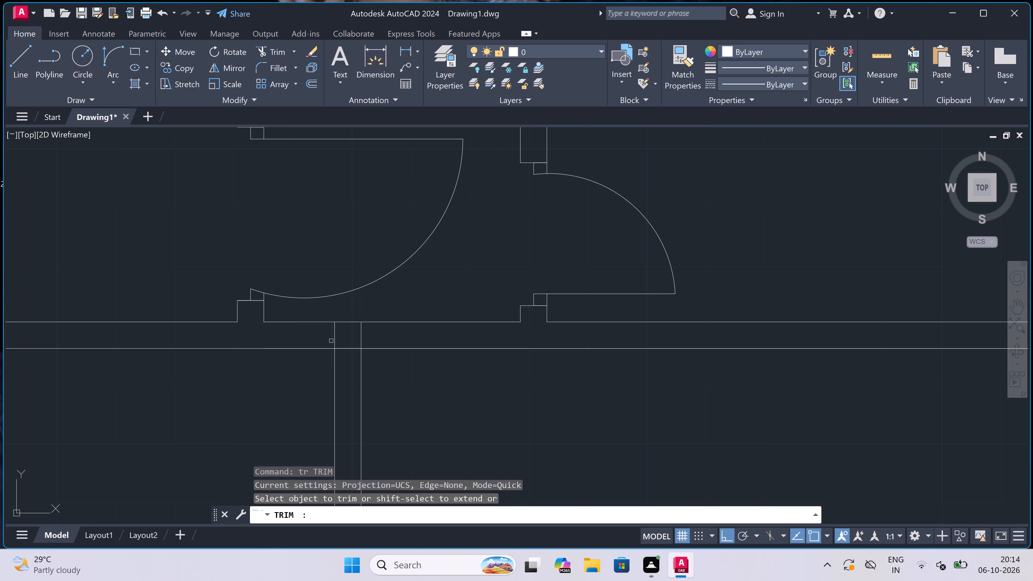
{"action": "left_click", "coordinate": [331, 341]}
{"action": "left_click", "coordinate": [339, 341]}
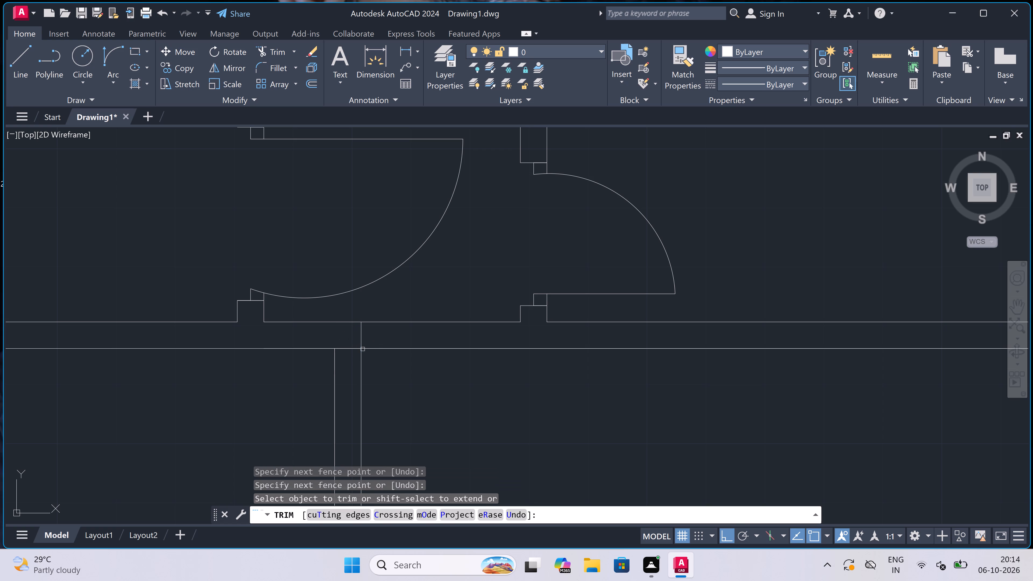
{"action": "double_click", "coordinate": [345, 352]}
{"action": "double_click", "coordinate": [344, 347]}
{"action": "key", "text": "Escape"}
Extend the west line of the toilet's west partition across the wall and trim both wall lines west of it, opening the southeast room's entrance.
{"action": "type", "text": "ex"}
{"action": "key", "text": "space"}
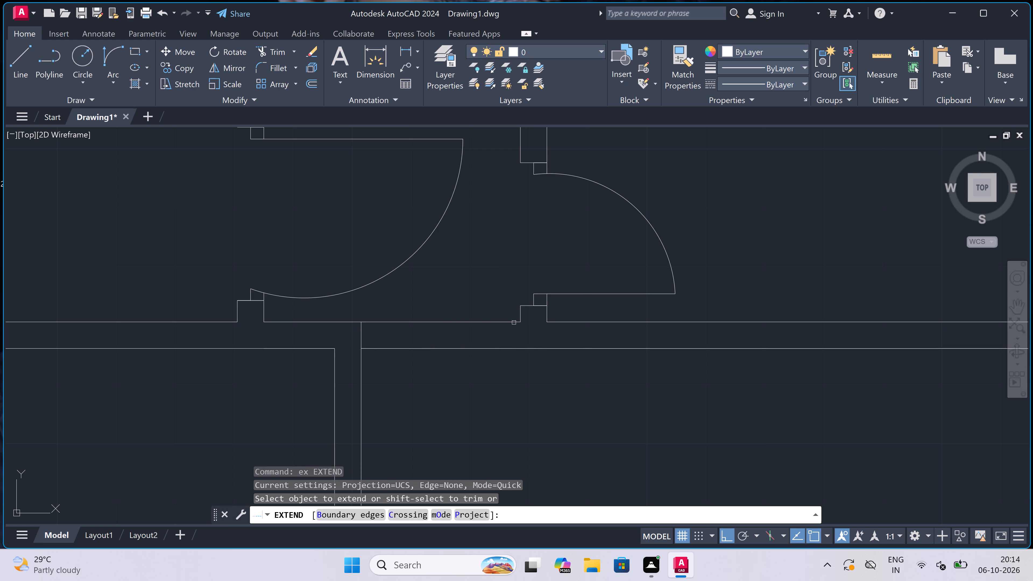
{"action": "left_click", "coordinate": [522, 314]}
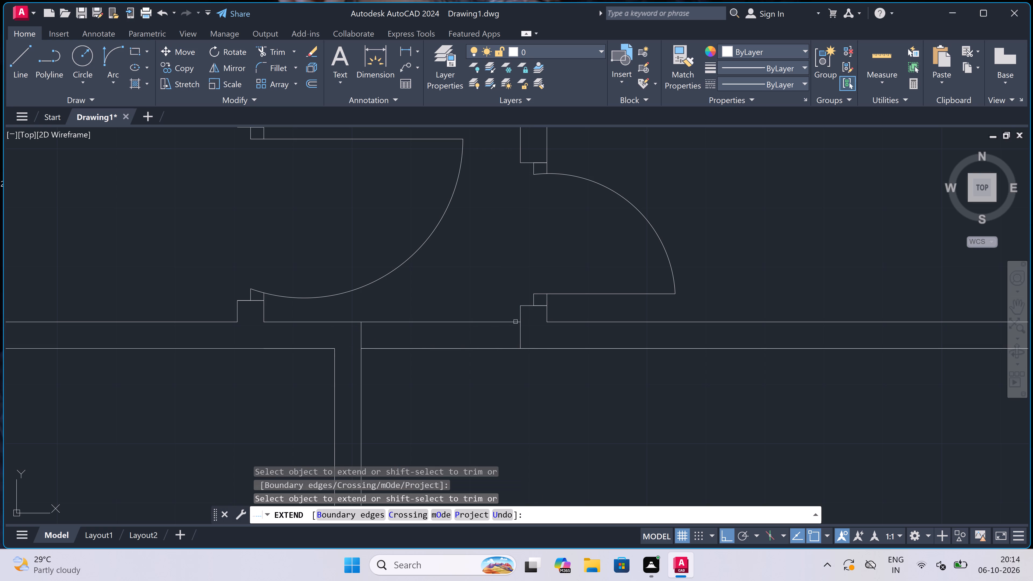
{"action": "key", "text": "Escape"}
{"action": "type", "text": "tr"}
{"action": "key", "text": "space"}
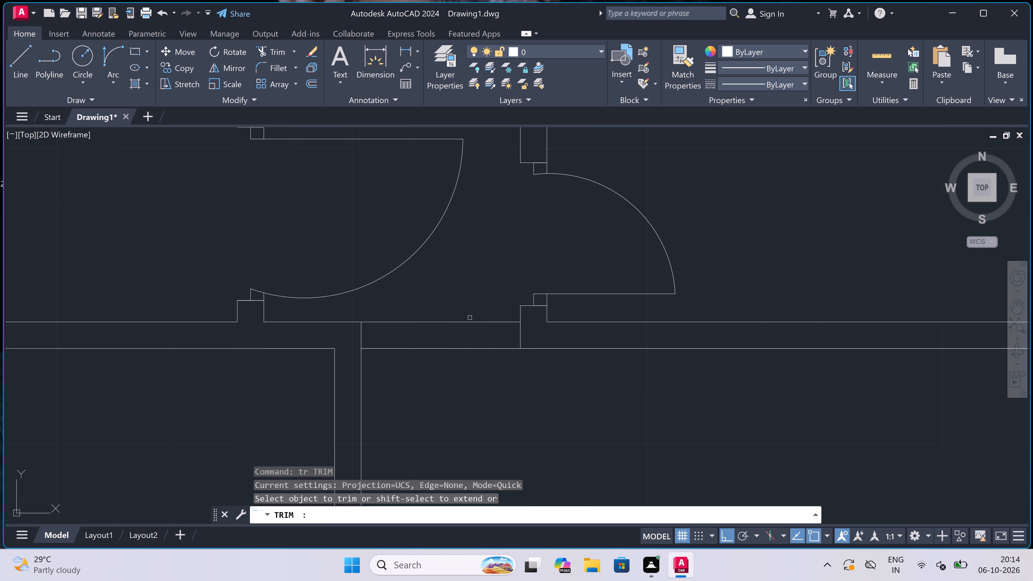
{"action": "left_click", "coordinate": [469, 313]}
{"action": "left_click", "coordinate": [465, 390]}
{"action": "key", "text": "Escape"}
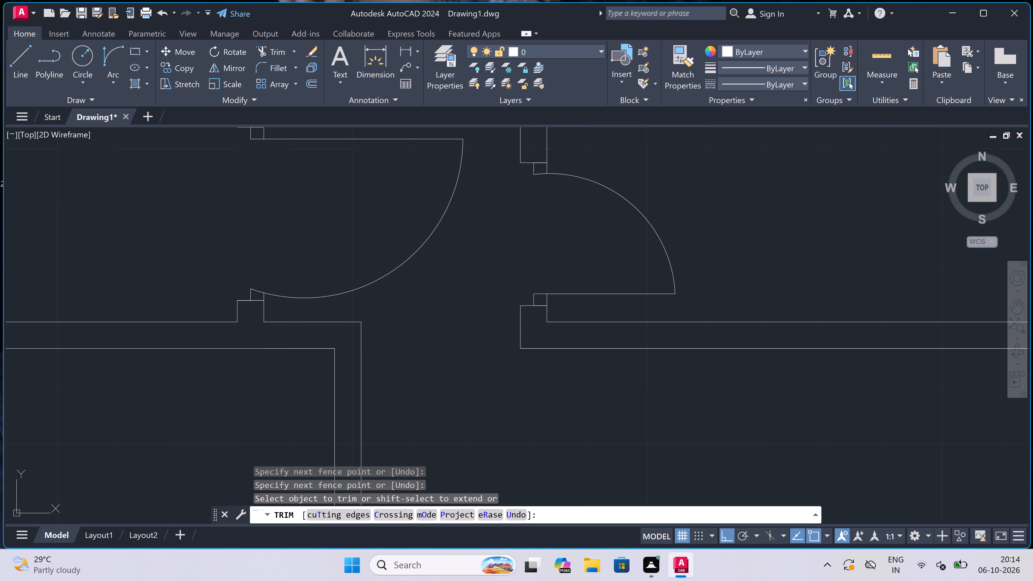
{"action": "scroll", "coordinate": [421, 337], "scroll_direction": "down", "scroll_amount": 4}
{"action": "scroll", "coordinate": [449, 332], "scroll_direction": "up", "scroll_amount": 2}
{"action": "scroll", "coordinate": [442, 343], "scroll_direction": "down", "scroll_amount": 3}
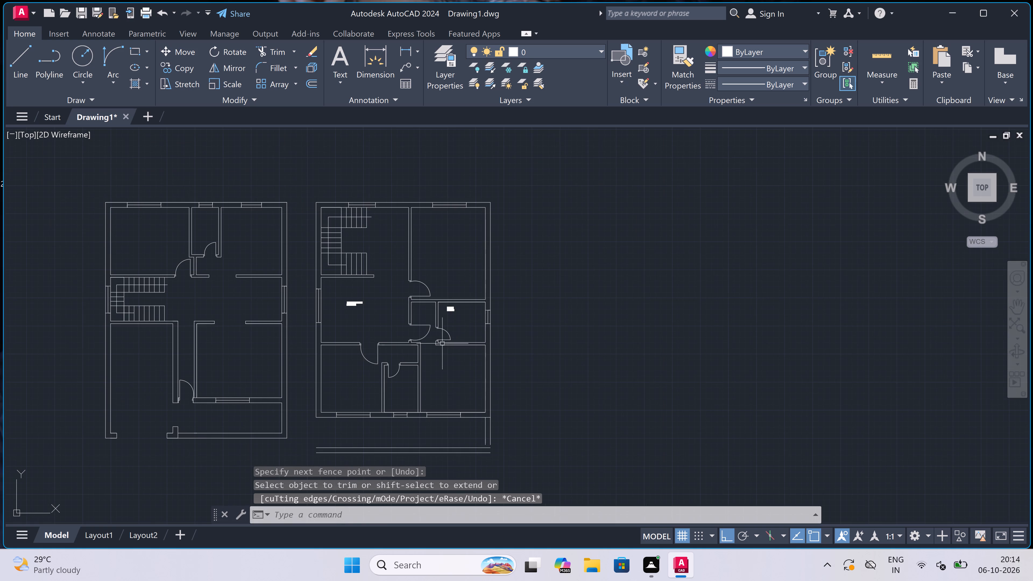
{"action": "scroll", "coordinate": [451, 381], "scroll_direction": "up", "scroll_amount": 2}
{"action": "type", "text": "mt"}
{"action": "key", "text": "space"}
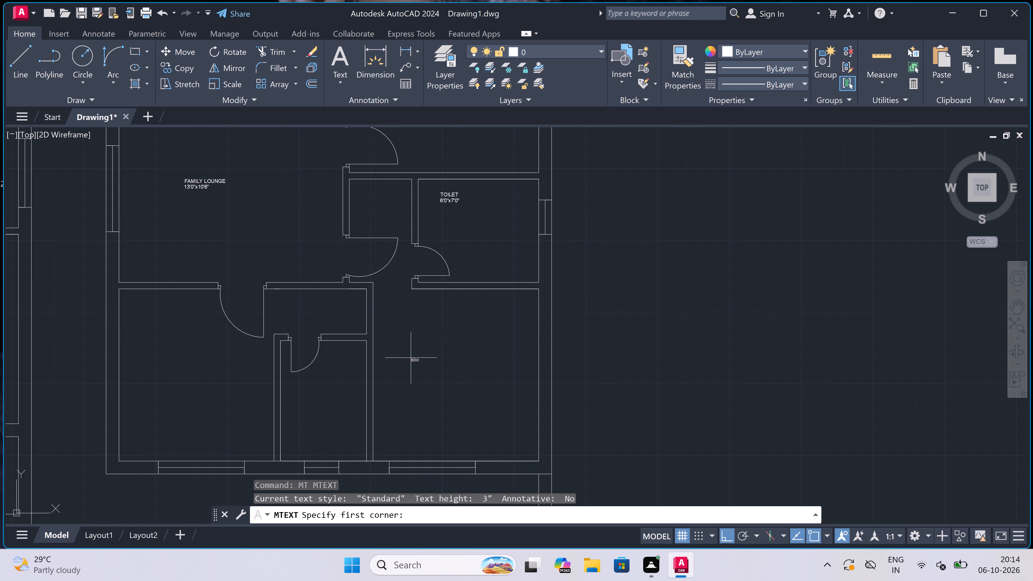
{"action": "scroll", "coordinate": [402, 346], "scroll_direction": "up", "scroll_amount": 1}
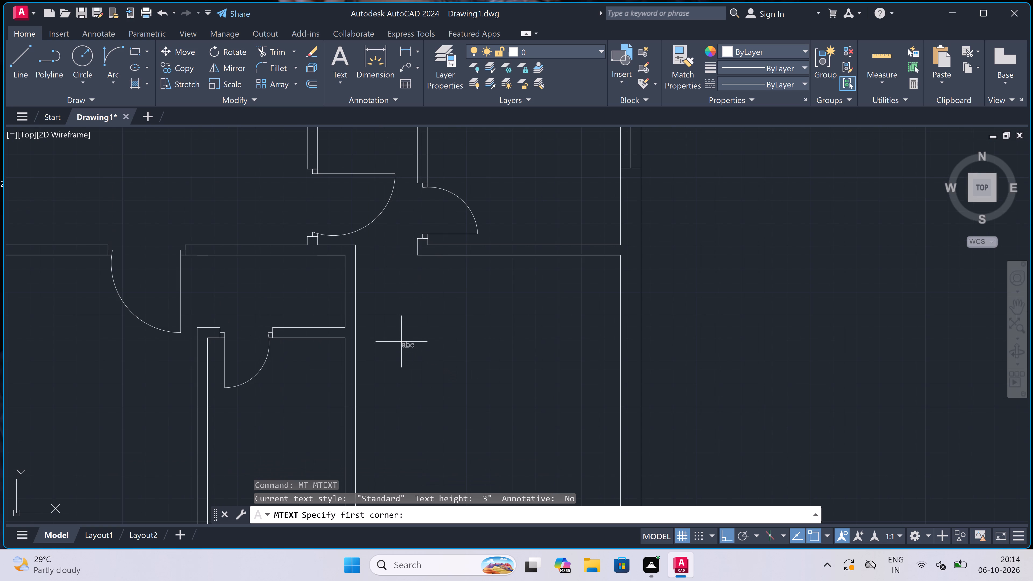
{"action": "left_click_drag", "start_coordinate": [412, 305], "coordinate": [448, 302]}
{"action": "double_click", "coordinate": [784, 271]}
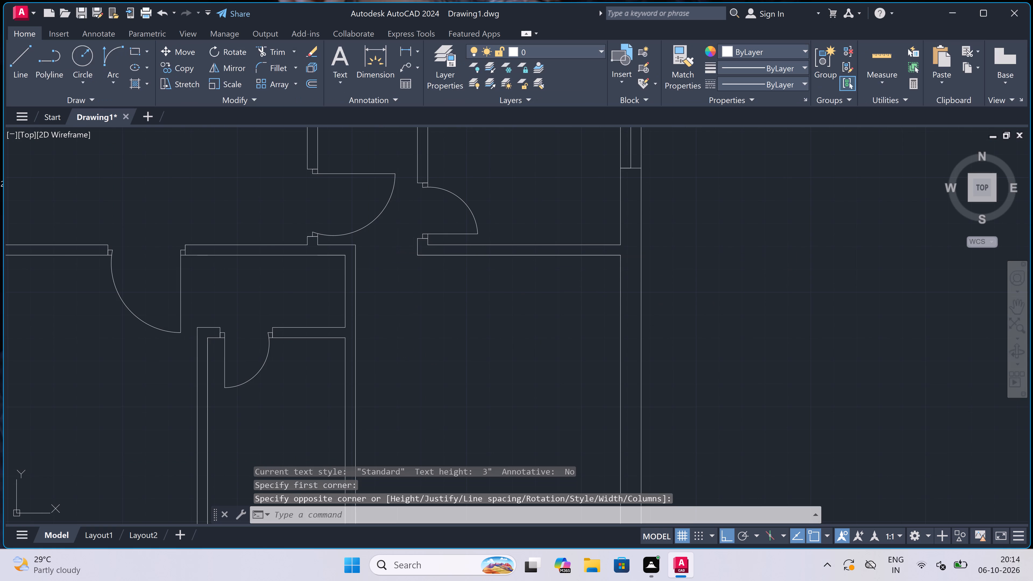
Add the multiline text label "BEDROOM" with "11'6"x10'0"" on a second line in the second plan's southeast room.
{"action": "key", "text": "space"}
{"action": "left_click", "coordinate": [474, 308]}
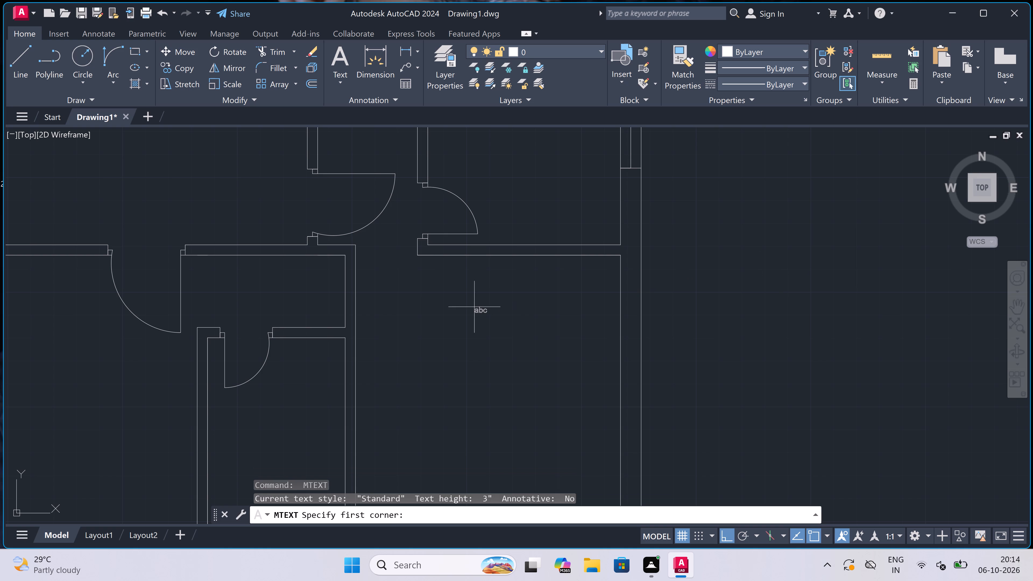
{"action": "double_click", "coordinate": [814, 279]}
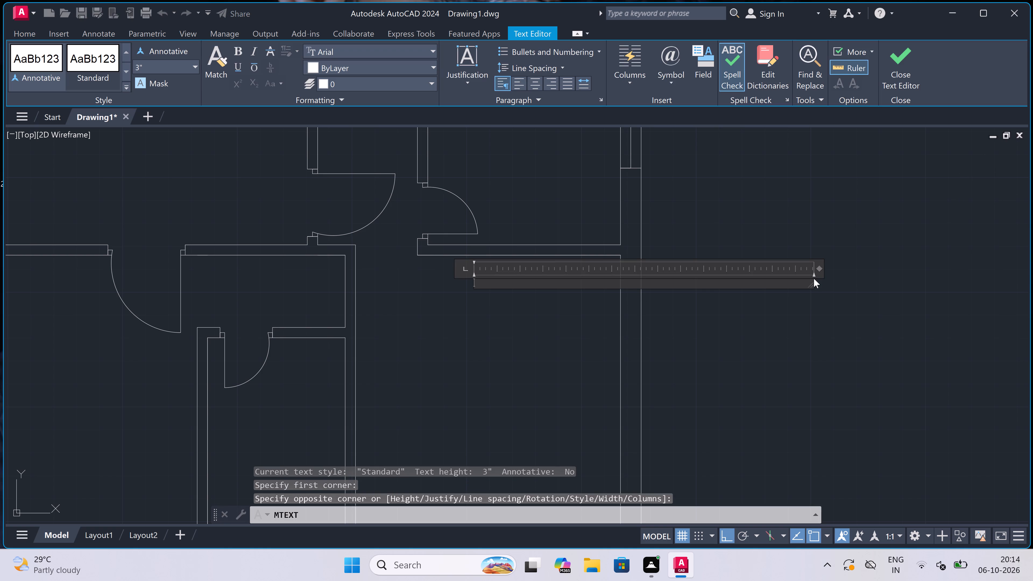
{"action": "type", "text": "BES"}
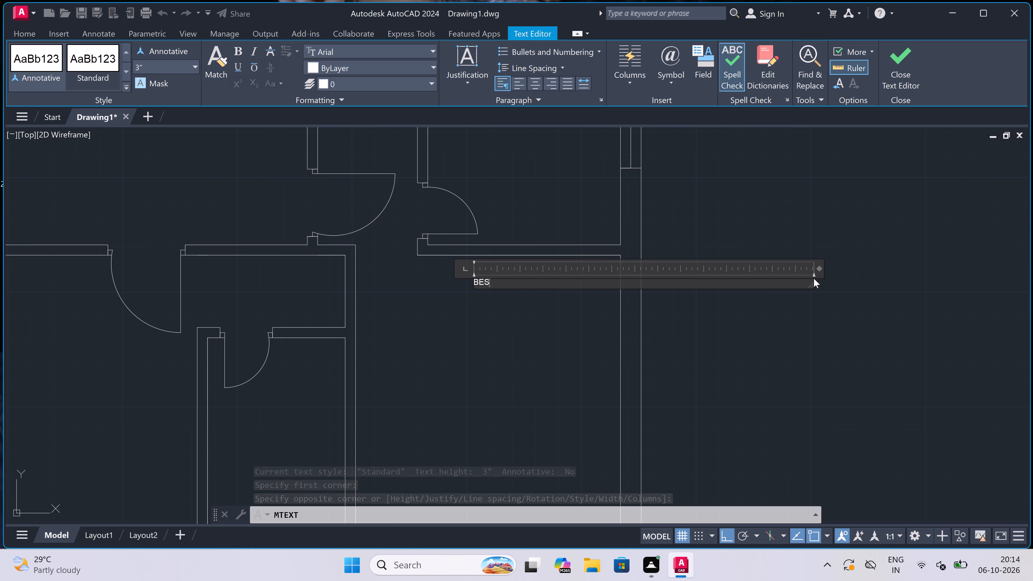
{"action": "key", "text": "BackSpace"}
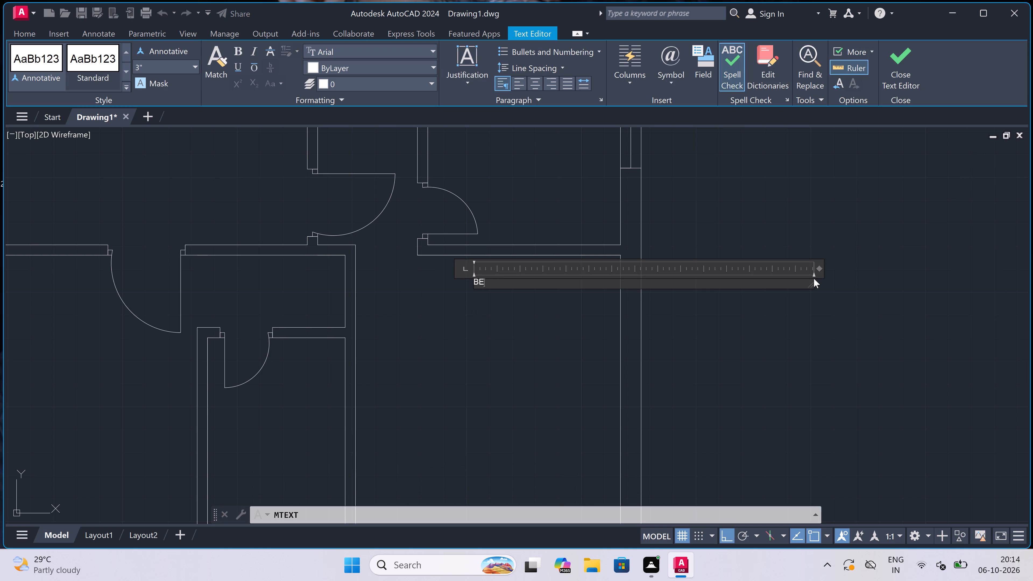
{"action": "type", "text": "DROOM"}
{"action": "key", "text": "Return"}
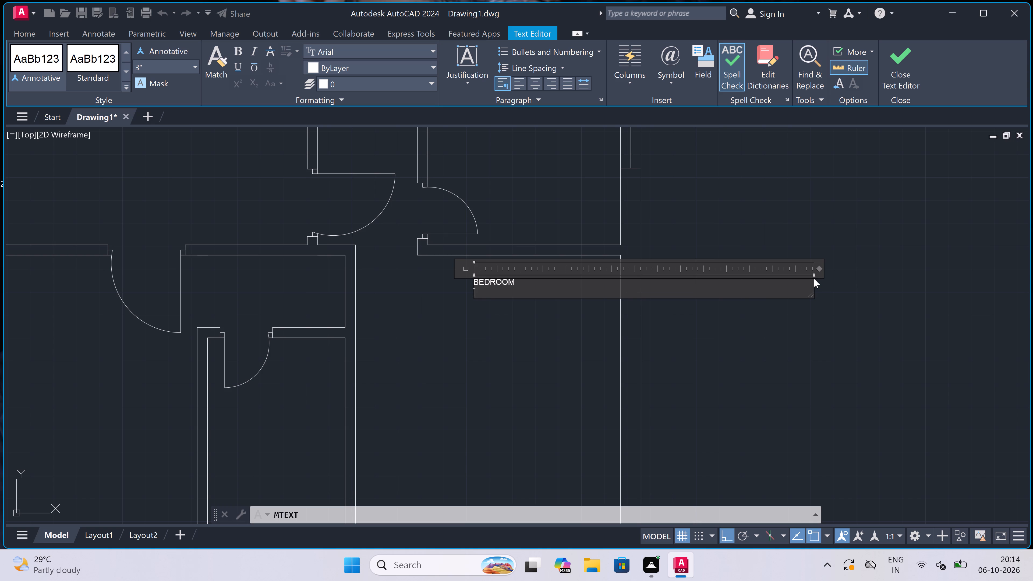
{"action": "type", "text": "11'6"}
{"action": "type", "text": "\"x"}
{"action": "type", "text": "10'0\""}
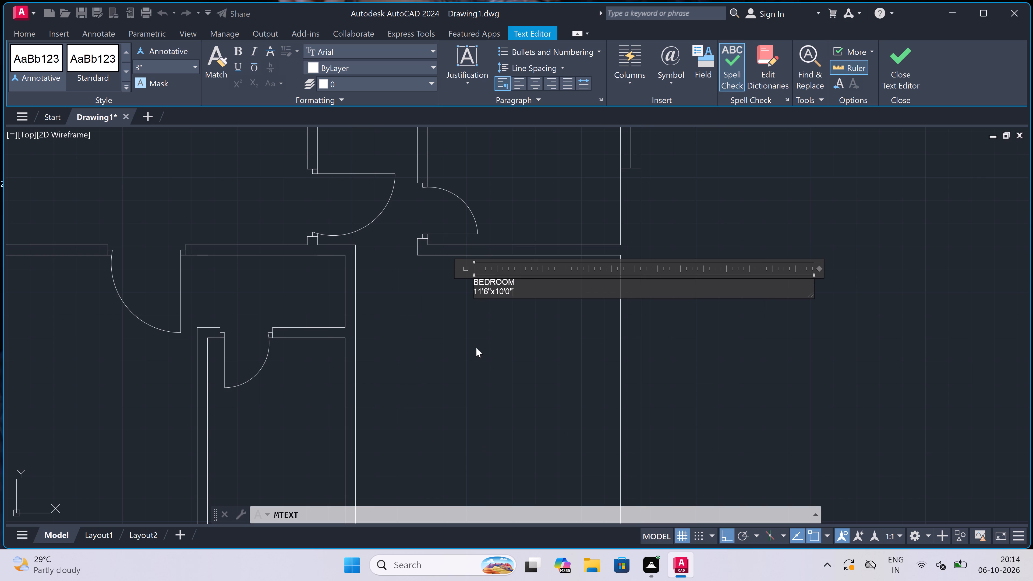
{"action": "left_click", "coordinate": [476, 348]}
{"action": "scroll", "coordinate": [476, 342], "scroll_direction": "down", "scroll_amount": 2}
Add the multiline text label "TOILET" with 5'0"x7'0" on a second line in the second plan's south toilet, below its door.
{"action": "key", "text": "space"}
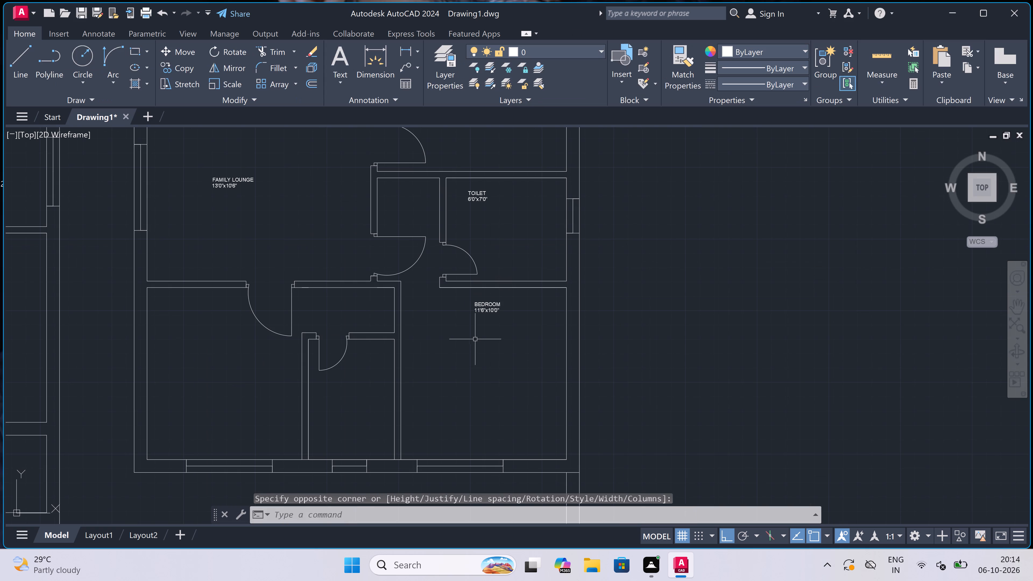
{"action": "scroll", "coordinate": [331, 379], "scroll_direction": "up", "scroll_amount": 2}
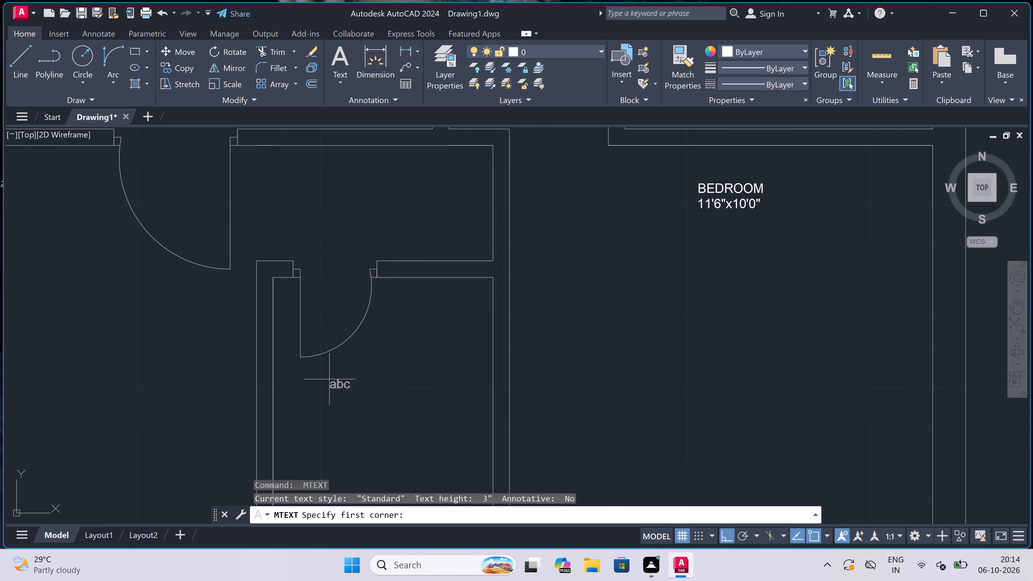
{"action": "scroll", "coordinate": [296, 400], "scroll_direction": "up", "scroll_amount": 2}
{"action": "left_click_drag", "start_coordinate": [297, 400], "coordinate": [300, 400]}
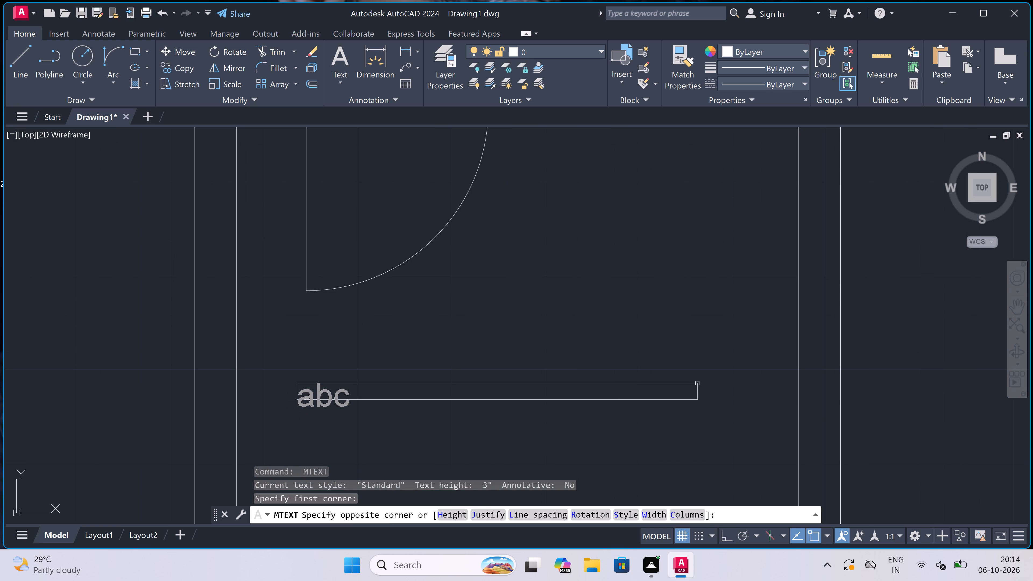
{"action": "double_click", "coordinate": [955, 373]}
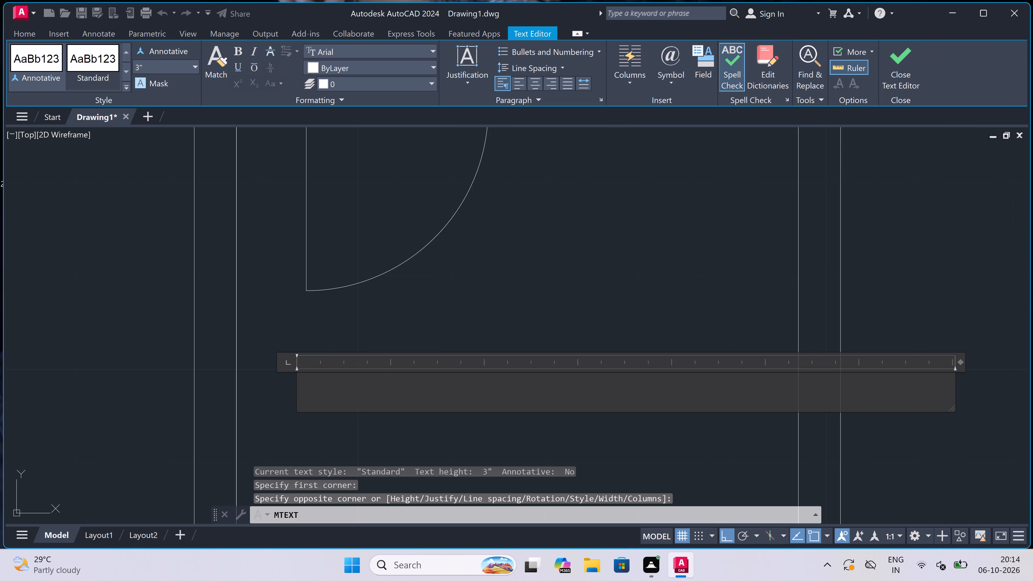
{"action": "key", "text": "t"}
{"action": "type", "text": "oilet"}
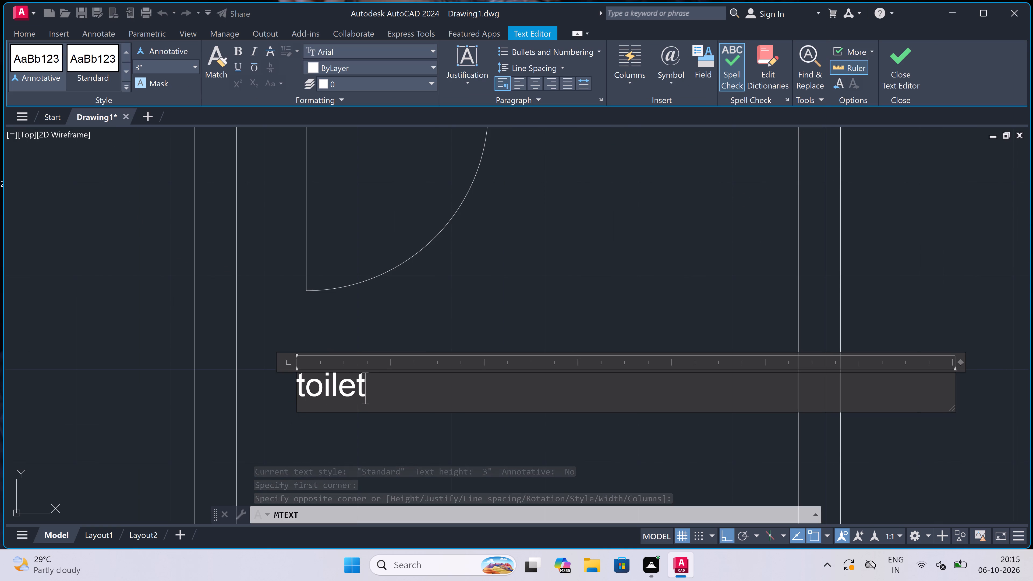
{"action": "key", "text": "Return"}
{"action": "key", "text": "BackSpace"}
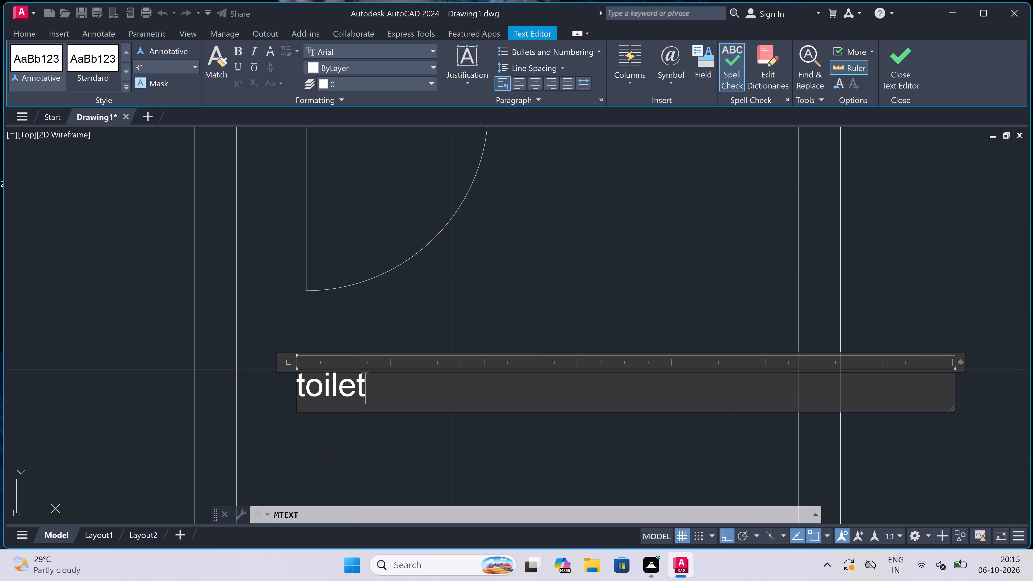
{"action": "key", "text": "BackSpace"}
{"action": "key", "text": "BackSpace"}
{"action": "key", "text": "BackSpace"}
{"action": "key", "text": "BackSpace"}
{"action": "key", "text": "BackSpace"}
{"action": "key", "text": "BackSpace"}
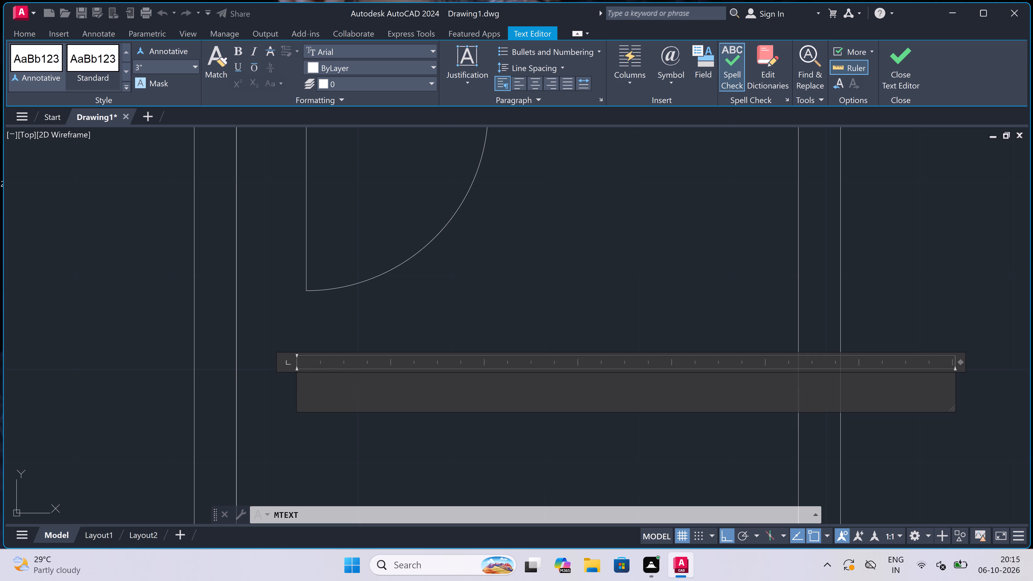
{"action": "type", "text": "TOILET"}
{"action": "key", "text": "Return"}
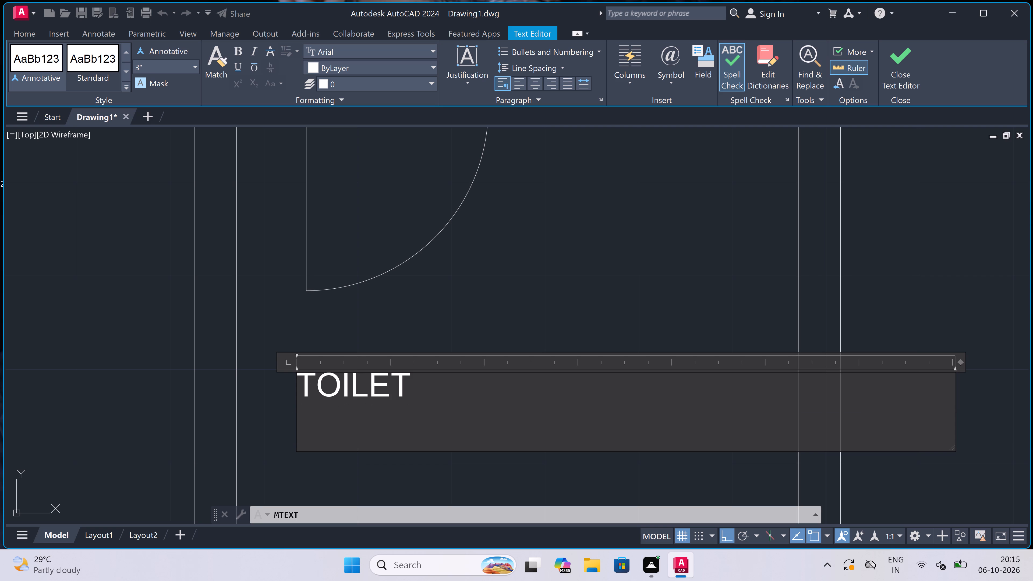
{"action": "type", "text": "5'0"}
{"action": "type", "text": "\"x"}
{"action": "type", "text": "7'0\""}
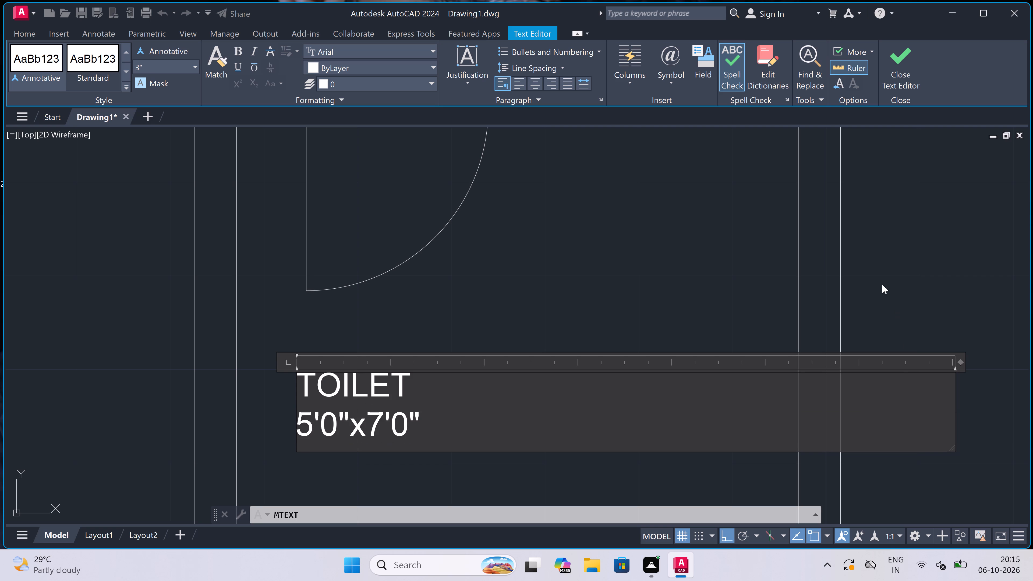
{"action": "left_click", "coordinate": [417, 303]}
Change the second line of the southeast room's BEDROOM label to 10'0"x11'6".
{"action": "scroll", "coordinate": [418, 303], "scroll_direction": "down", "scroll_amount": 6}
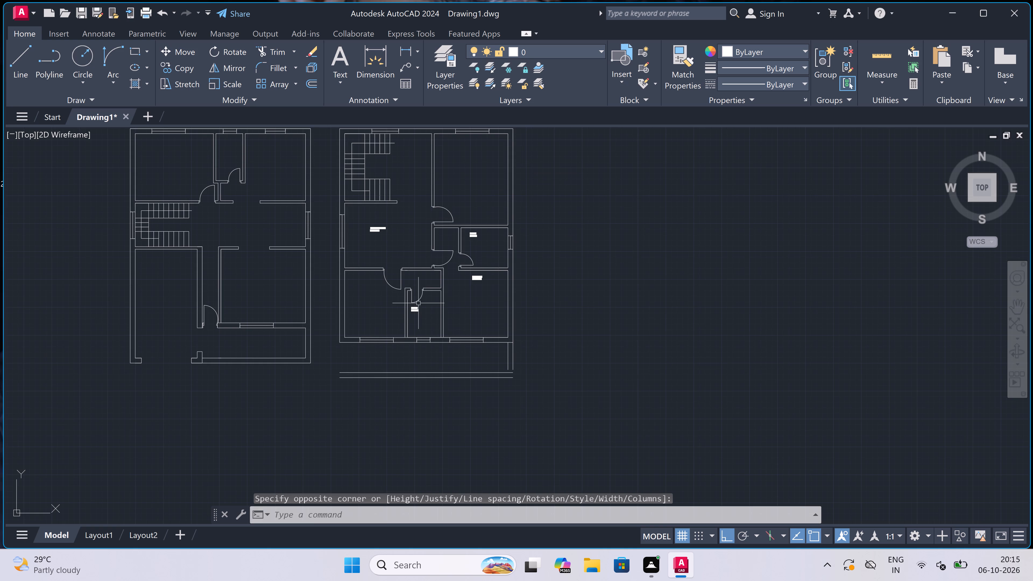
{"action": "scroll", "coordinate": [485, 272], "scroll_direction": "up", "scroll_amount": 3}
{"action": "scroll", "coordinate": [455, 294], "scroll_direction": "down", "scroll_amount": 2}
{"action": "scroll", "coordinate": [455, 294], "scroll_direction": "up", "scroll_amount": 4}
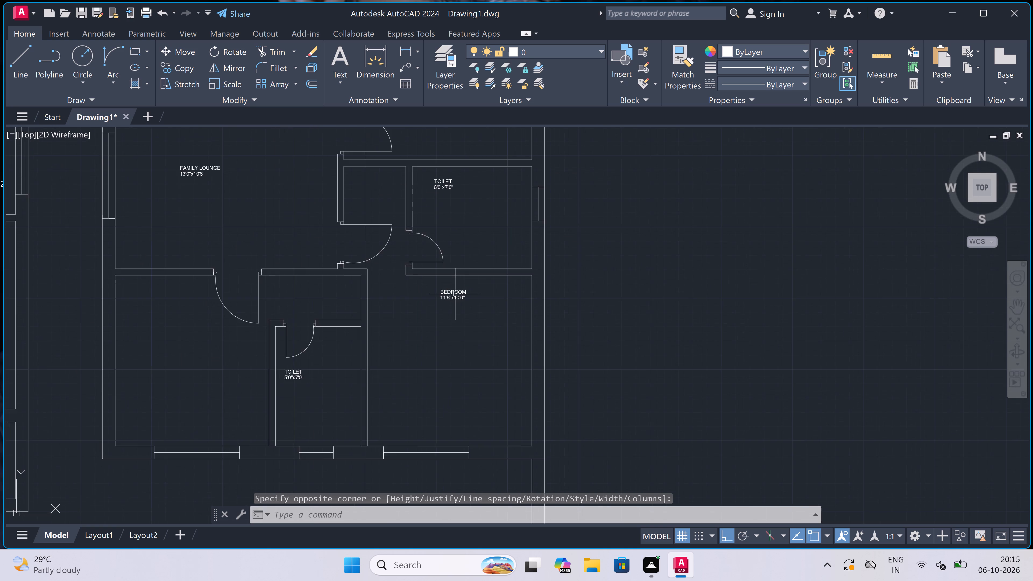
{"action": "scroll", "coordinate": [441, 309], "scroll_direction": "up", "scroll_amount": 1}
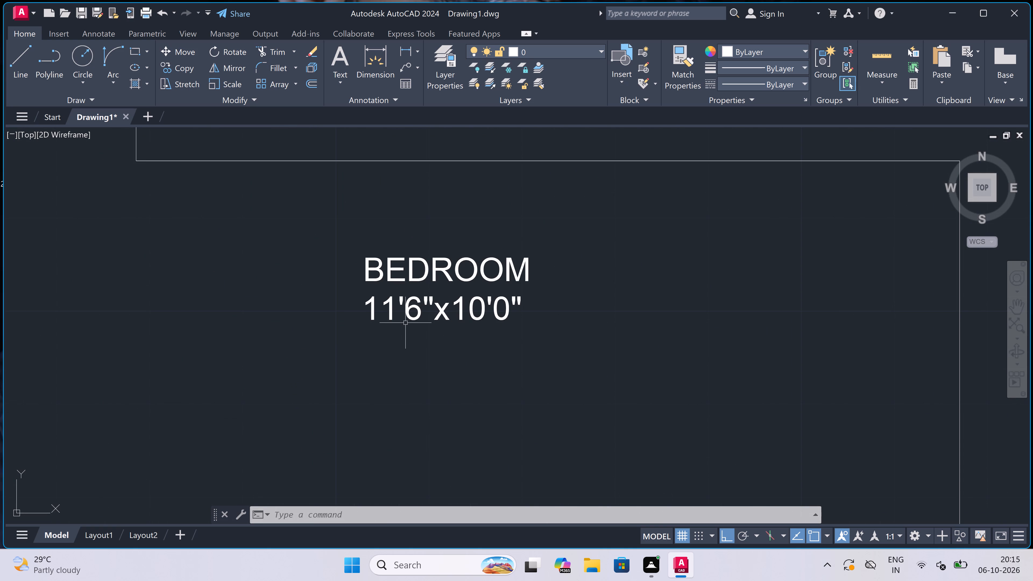
{"action": "scroll", "coordinate": [405, 323], "scroll_direction": "up", "scroll_amount": 1}
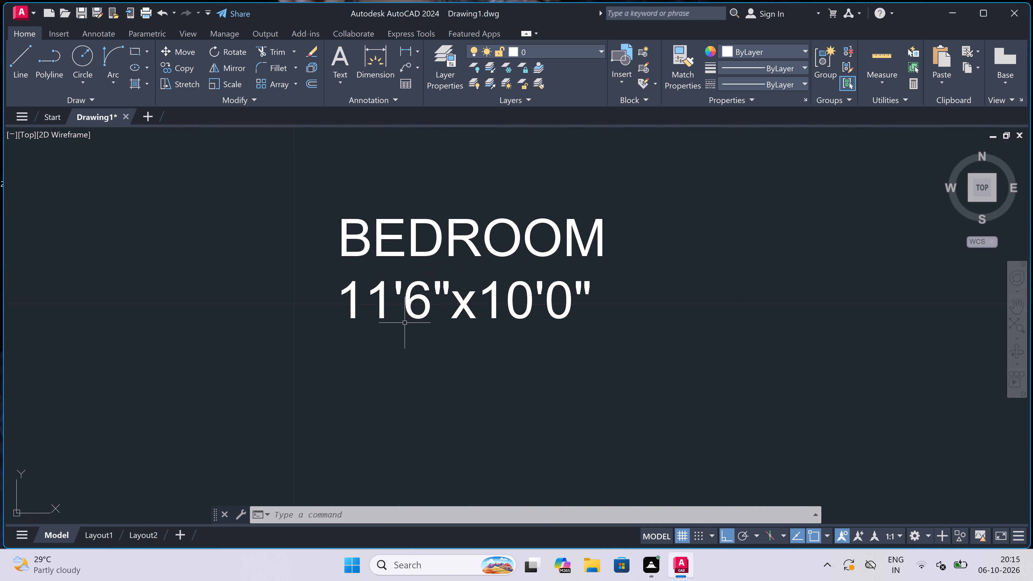
{"action": "triple_click", "coordinate": [420, 295]}
{"action": "double_click", "coordinate": [420, 295]}
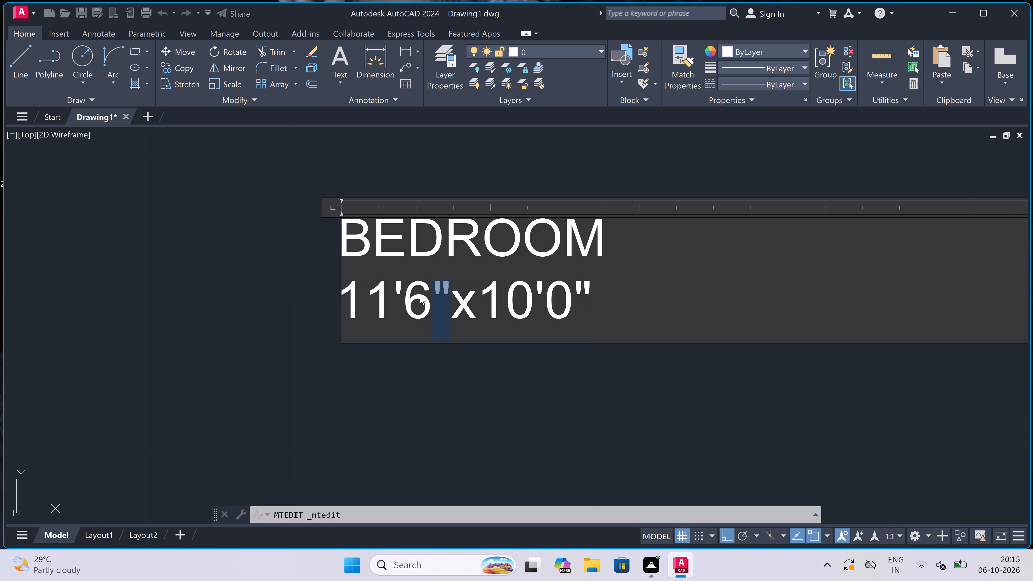
{"action": "left_click", "coordinate": [645, 286]}
{"action": "key", "text": "BackSpace"}
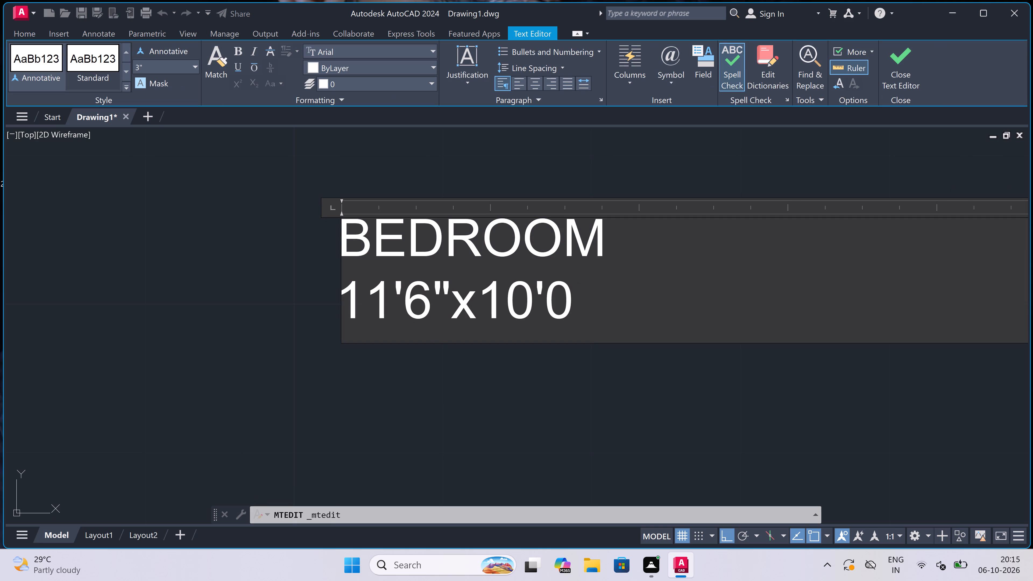
{"action": "key", "text": "BackSpace"}
{"action": "key", "text": "BackSpace"}
{"action": "key", "text": "BackSpace"}
{"action": "key", "text": "BackSpace"}
{"action": "key", "text": "BackSpace"}
{"action": "key", "text": "BackSpace"}
{"action": "key", "text": "BackSpace"}
{"action": "key", "text": "BackSpace"}
{"action": "key", "text": "BackSpace"}
{"action": "key", "text": "BackSpace"}
{"action": "key", "text": "BackSpace"}
{"action": "key", "text": "BackSpace"}
{"action": "key", "text": "BackSpace"}
{"action": "key", "text": "BackSpace"}
{"action": "key", "text": "BackSpace"}
{"action": "key", "text": "BackSpace"}
{"action": "key", "text": "BackSpace"}
{"action": "key", "text": "BackSpace"}
{"action": "key", "text": "BackSpace"}
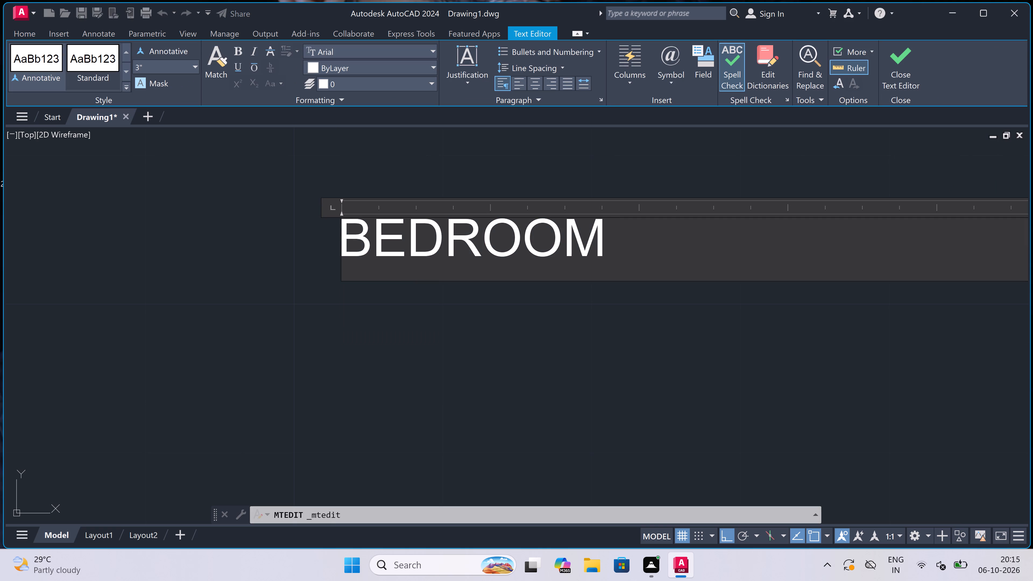
{"action": "key", "text": "Return"}
{"action": "type", "text": "10'0"}
{"action": "key", "text": "shift+quotedbl"}
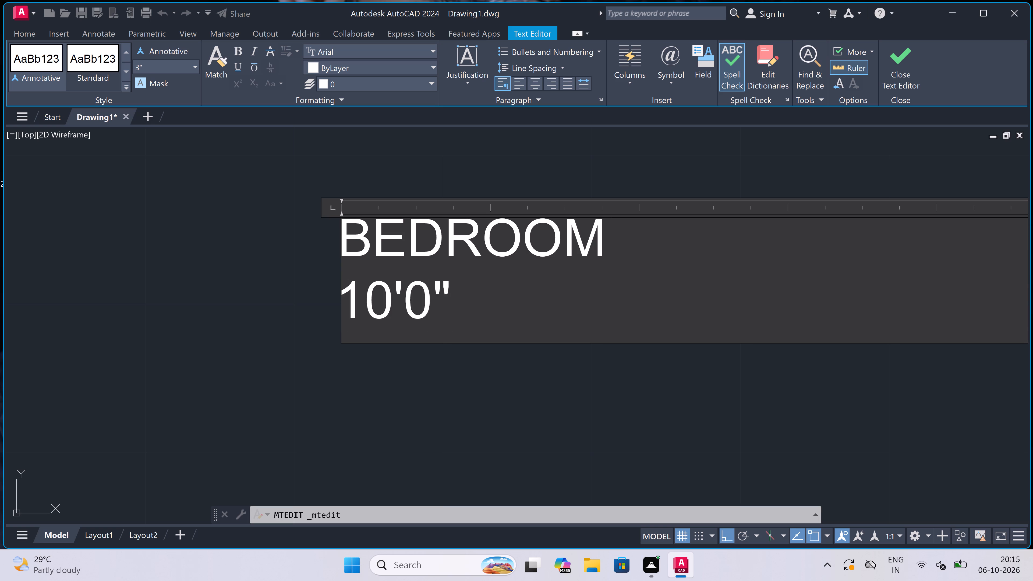
{"action": "type", "text": "x16'"}
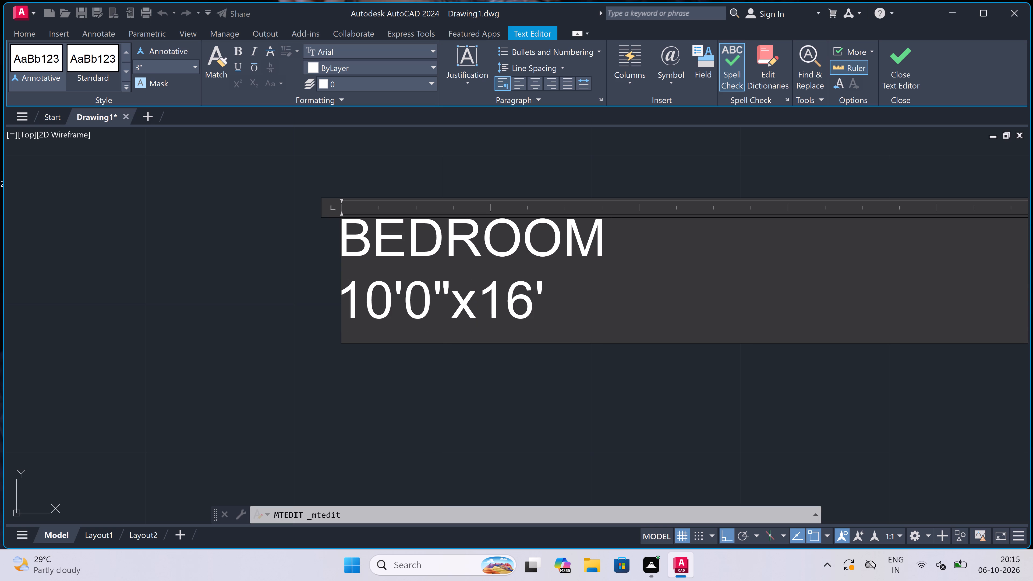
{"action": "key", "text": "BackSpace"}
{"action": "key", "text": "BackSpace"}
{"action": "type", "text": "1'6\""}
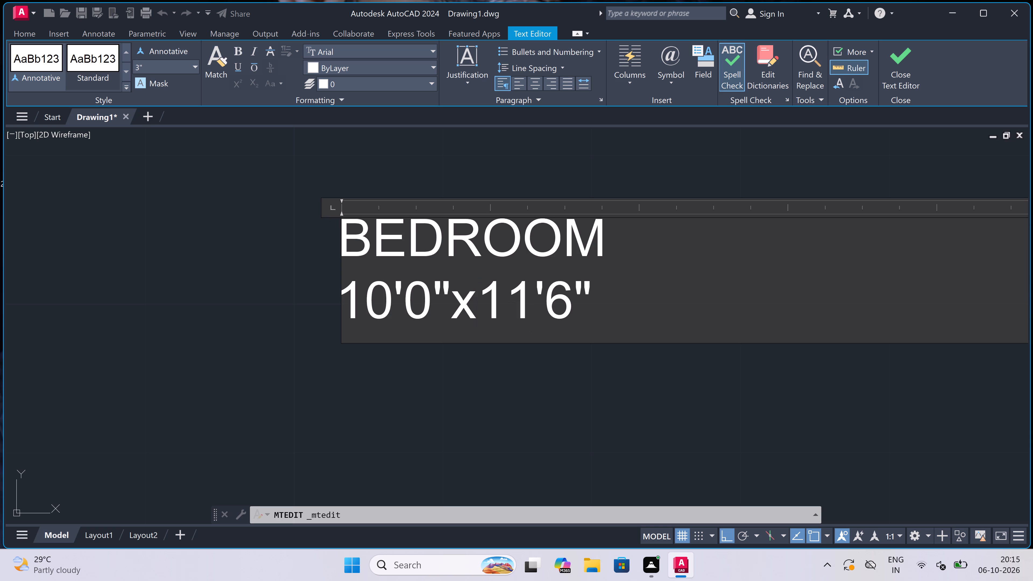
{"action": "left_click", "coordinate": [285, 356]}
Add the multiline text label "BEDROOM" with 10'0"x16'0" on a second line in the second plan's southwest room.
{"action": "scroll", "coordinate": [441, 328], "scroll_direction": "down", "scroll_amount": 3}
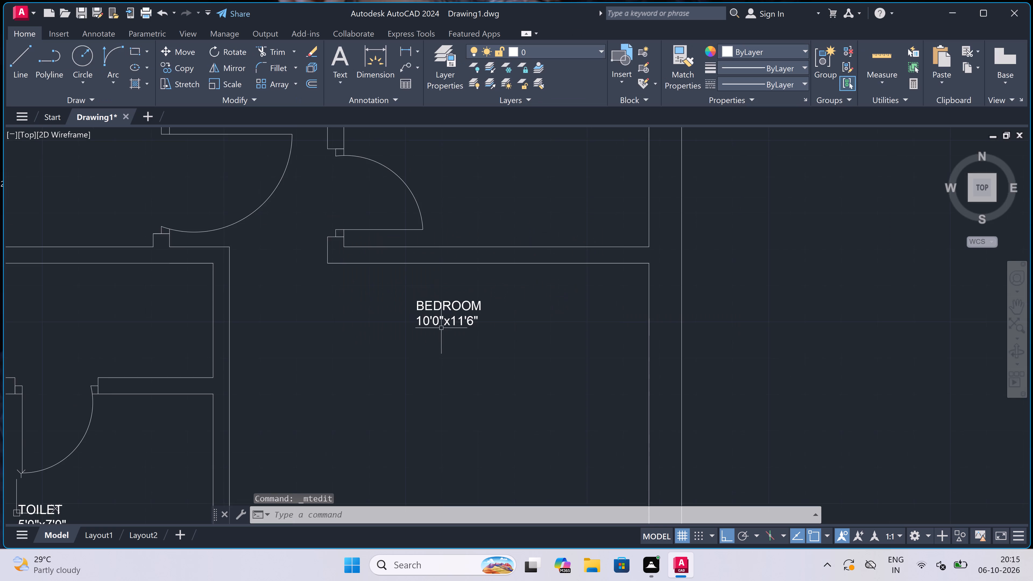
{"action": "scroll", "coordinate": [441, 328], "scroll_direction": "down", "scroll_amount": 5}
{"action": "scroll", "coordinate": [375, 349], "scroll_direction": "up", "scroll_amount": 2}
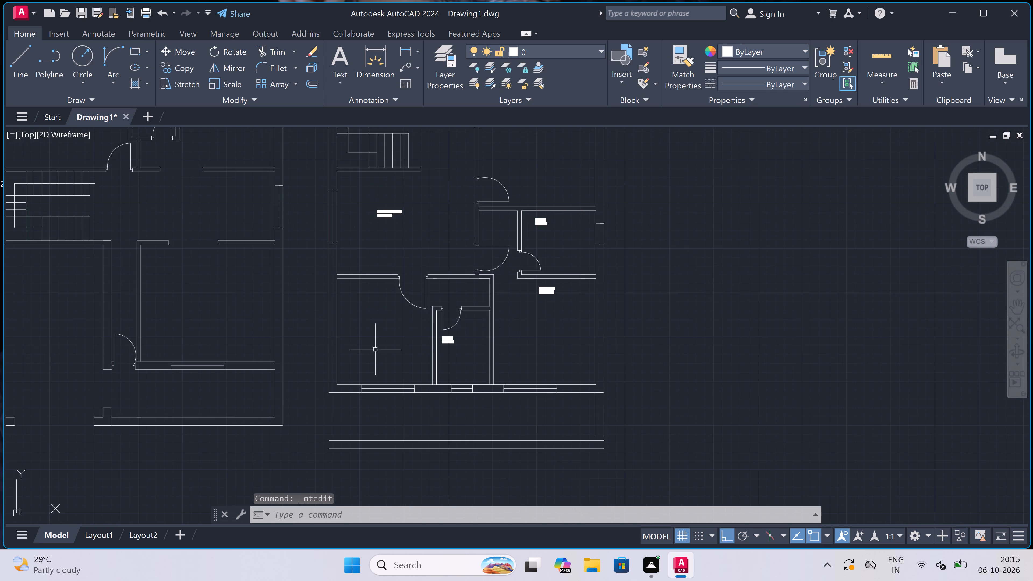
{"action": "scroll", "coordinate": [352, 334], "scroll_direction": "up", "scroll_amount": 2}
{"action": "key", "text": "space"}
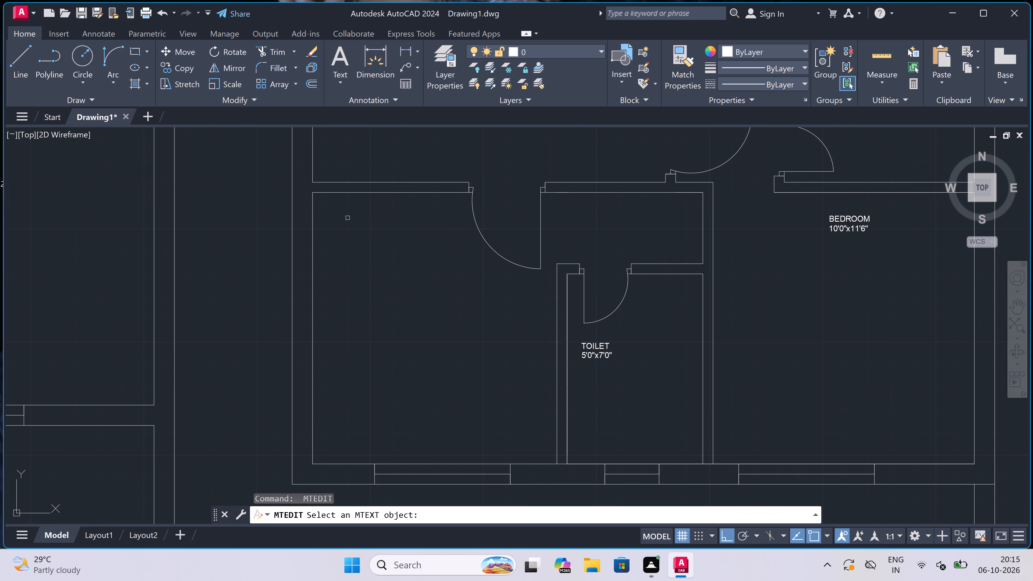
{"action": "key", "text": "Escape"}
{"action": "type", "text": "mt"}
{"action": "key", "text": "space"}
{"action": "scroll", "coordinate": [339, 227], "scroll_direction": "up", "scroll_amount": 1}
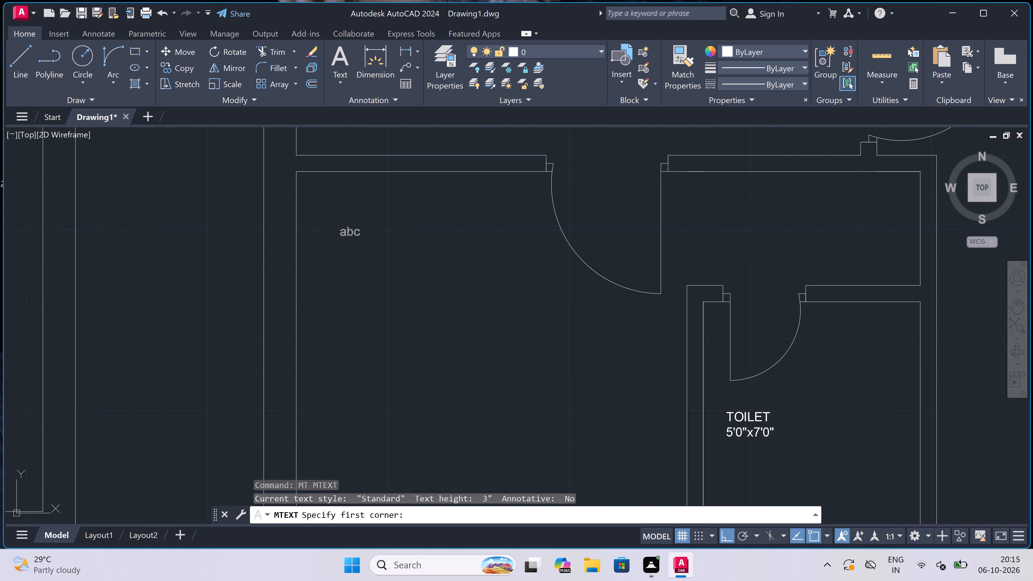
{"action": "left_click_drag", "start_coordinate": [337, 229], "coordinate": [341, 233]}
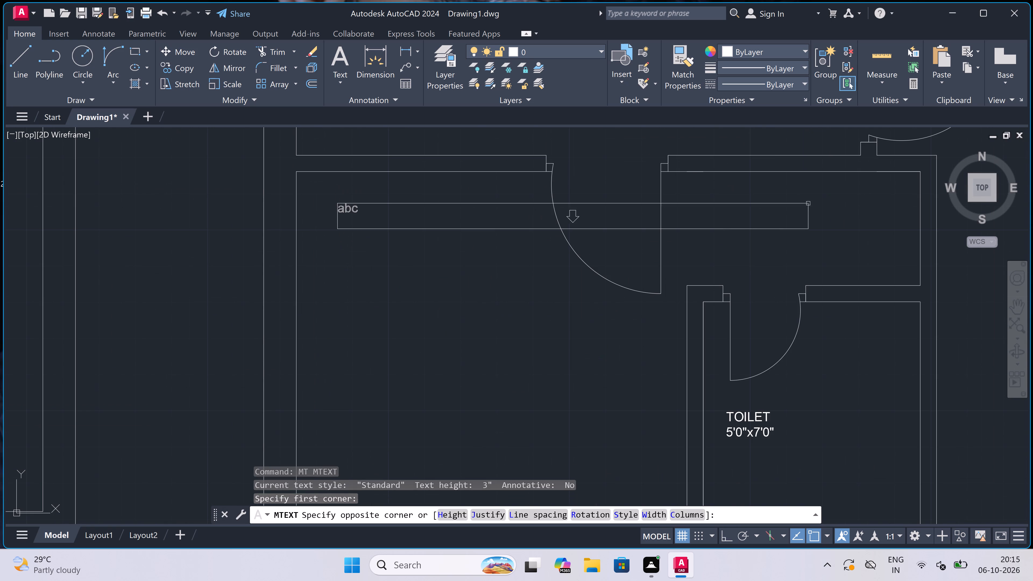
{"action": "left_click", "coordinate": [829, 205]}
{"action": "scroll", "coordinate": [477, 330], "scroll_direction": "down", "scroll_amount": 3}
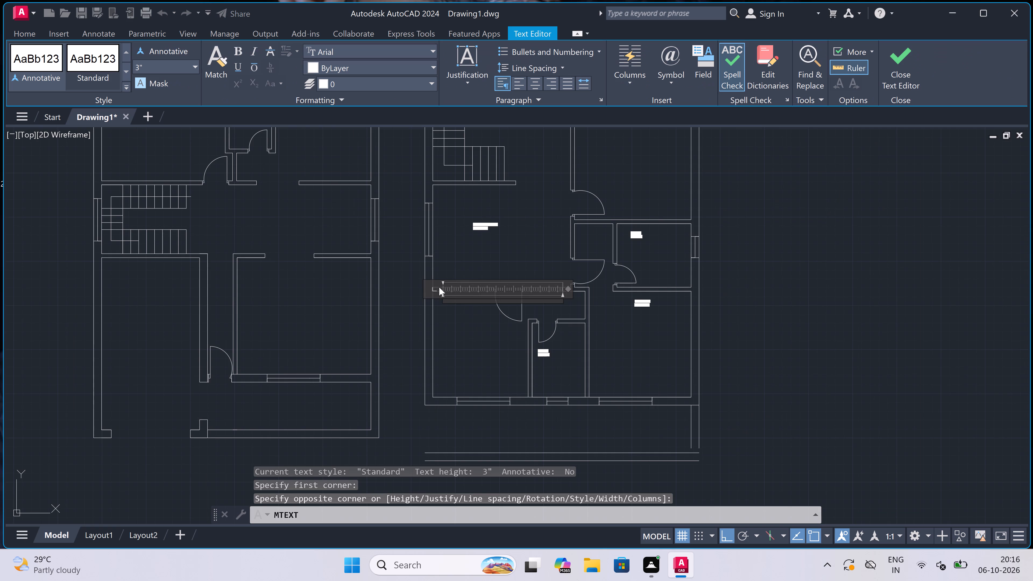
{"action": "scroll", "coordinate": [437, 279], "scroll_direction": "up", "scroll_amount": 4}
{"action": "scroll", "coordinate": [443, 286], "scroll_direction": "down", "scroll_amount": 2}
{"action": "scroll", "coordinate": [464, 319], "scroll_direction": "up", "scroll_amount": 2}
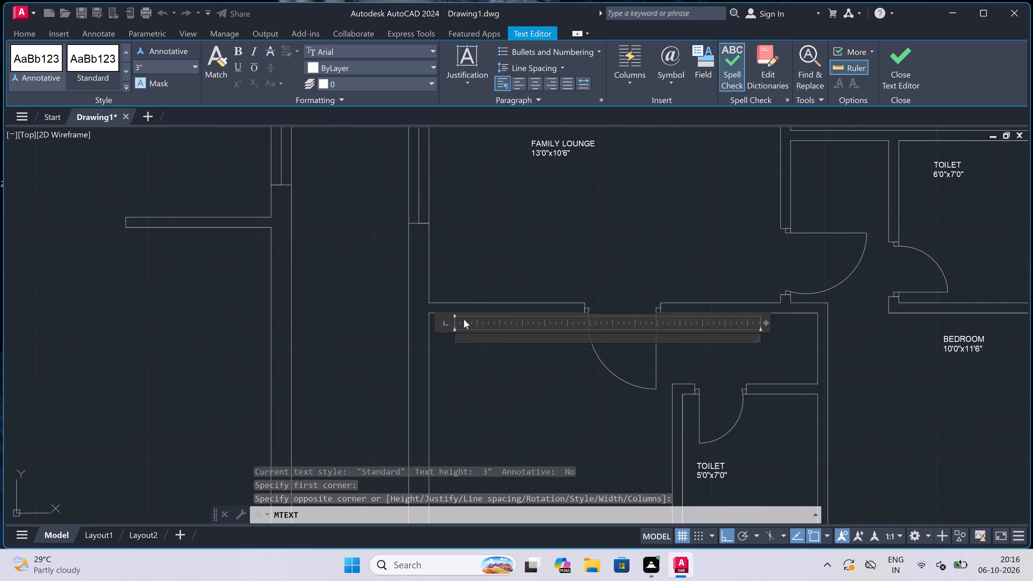
{"action": "scroll", "coordinate": [464, 319], "scroll_direction": "up", "scroll_amount": 2}
{"action": "scroll", "coordinate": [464, 319], "scroll_direction": "down", "scroll_amount": 2}
{"action": "scroll", "coordinate": [466, 321], "scroll_direction": "up", "scroll_amount": 2}
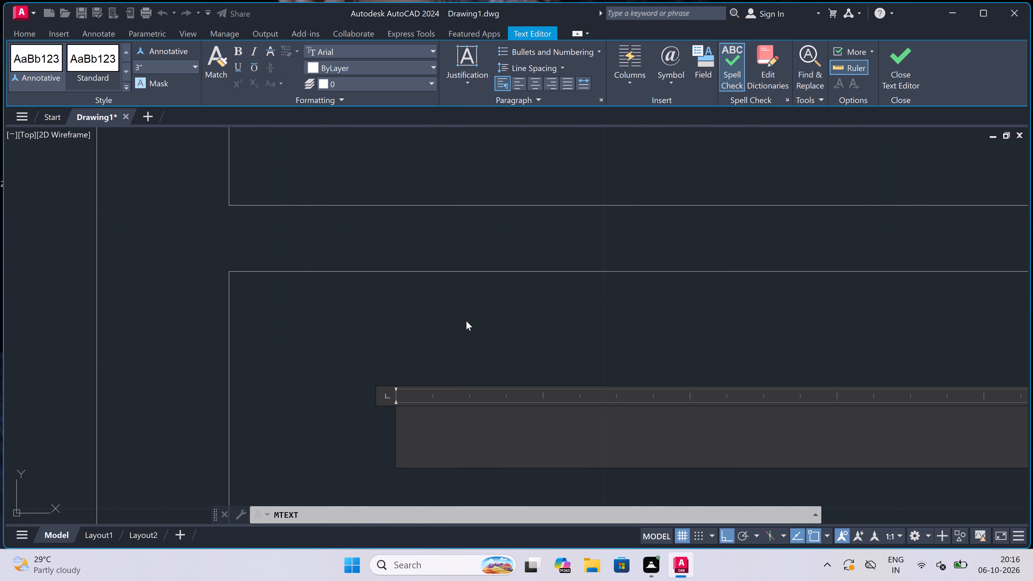
{"action": "type", "text": "BEDROOM"}
{"action": "key", "text": "Return"}
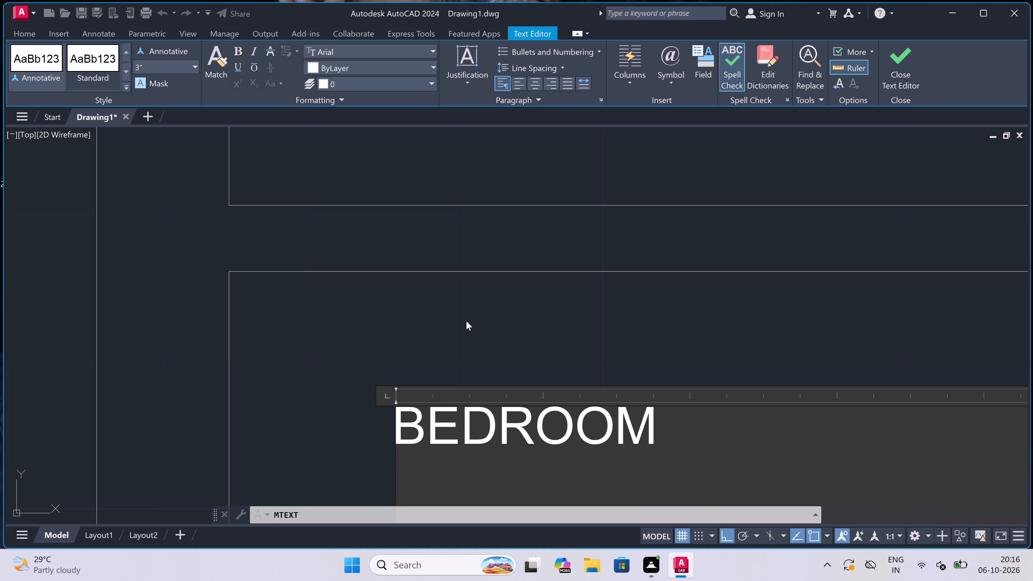
{"action": "type", "text": "10'0"}
{"action": "type", "text": "\"x"}
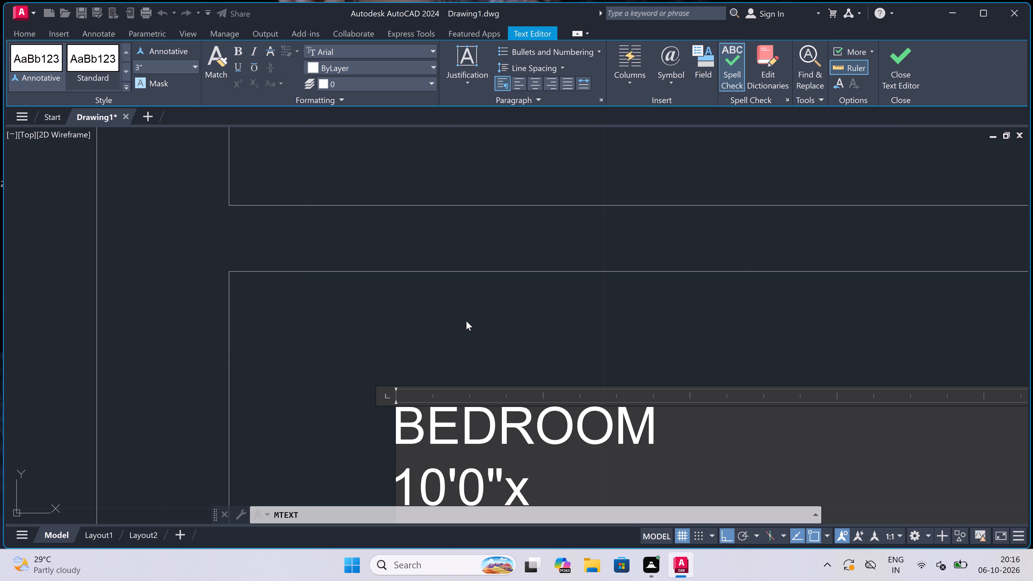
{"action": "type", "text": "16'0\""}
Correct the second line of the southwest room's BEDROOM label to 10'0"x11'6".
{"action": "scroll", "coordinate": [237, 231], "scroll_direction": "down", "scroll_amount": 2}
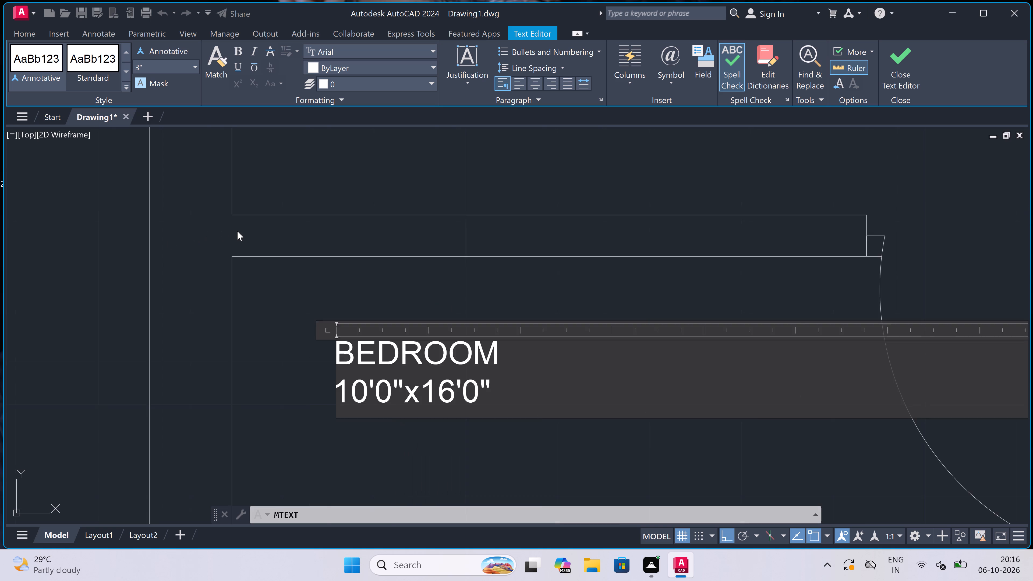
{"action": "scroll", "coordinate": [237, 231], "scroll_direction": "down", "scroll_amount": 1}
{"action": "scroll", "coordinate": [289, 275], "scroll_direction": "up", "scroll_amount": 1}
{"action": "scroll", "coordinate": [337, 299], "scroll_direction": "up", "scroll_amount": 1}
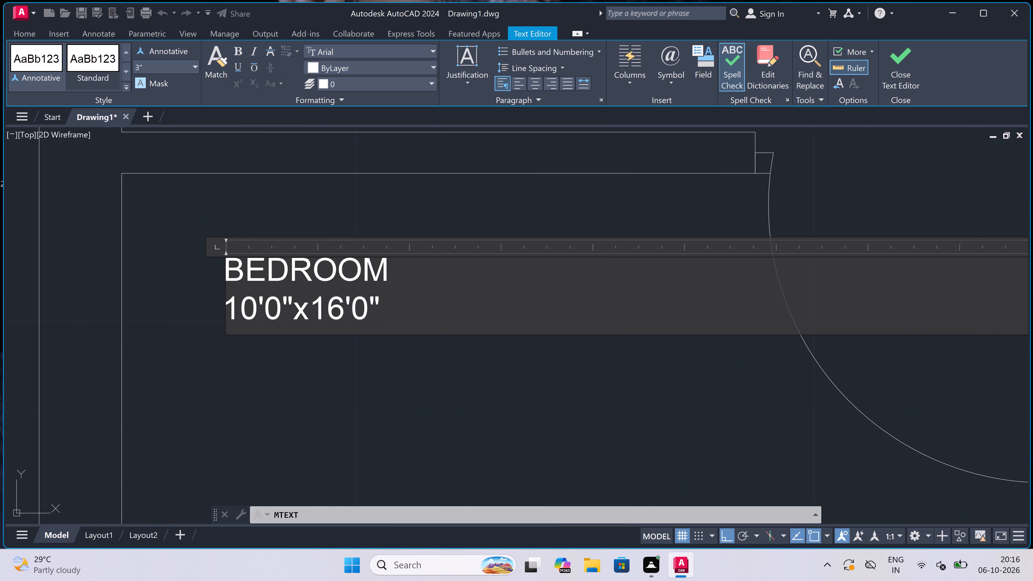
{"action": "key", "text": "BackSpace"}
{"action": "key", "text": "BackSpace"}
{"action": "key", "text": "BackSpace"}
{"action": "key", "text": "BackSpace"}
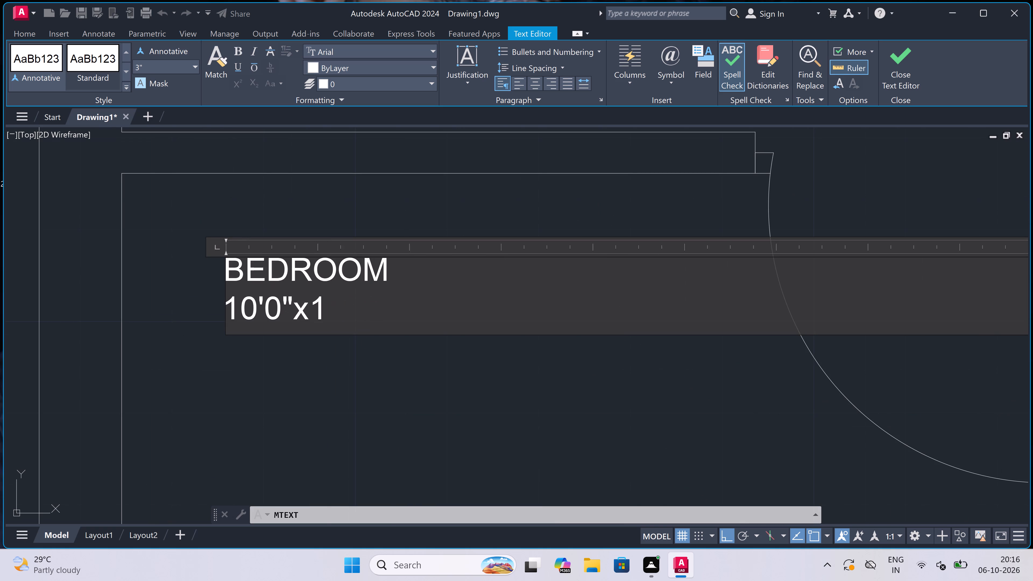
{"action": "type", "text": "1'6"}
{"action": "key", "text": "shift+quotedbl"}
{"action": "left_click_drag", "start_coordinate": [298, 349], "coordinate": [299, 352]}
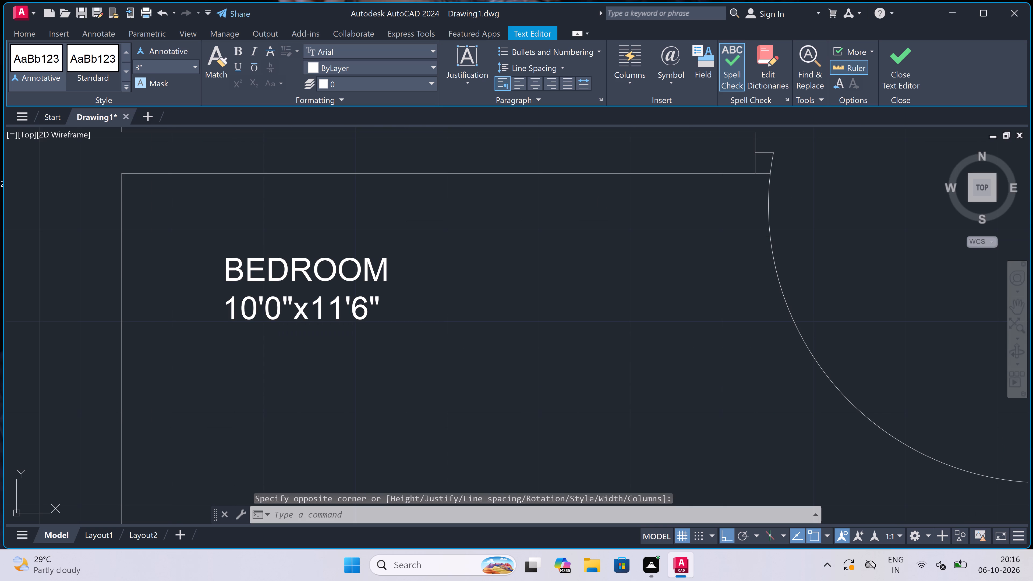
Add the multiline text label "BEDROOM" with 11'0"x13'8" on a second line in the second plan's northeast room, above the toilet.
{"action": "scroll", "coordinate": [322, 332], "scroll_direction": "down", "scroll_amount": 6}
{"action": "key", "text": "space"}
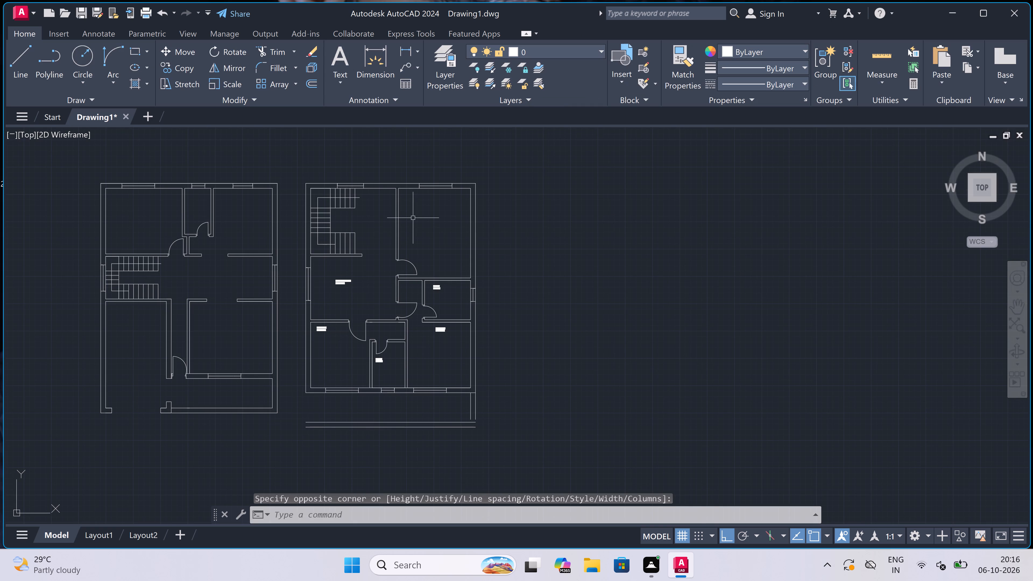
{"action": "scroll", "coordinate": [433, 192], "scroll_direction": "up", "scroll_amount": 3}
{"action": "scroll", "coordinate": [433, 192], "scroll_direction": "down", "scroll_amount": 2}
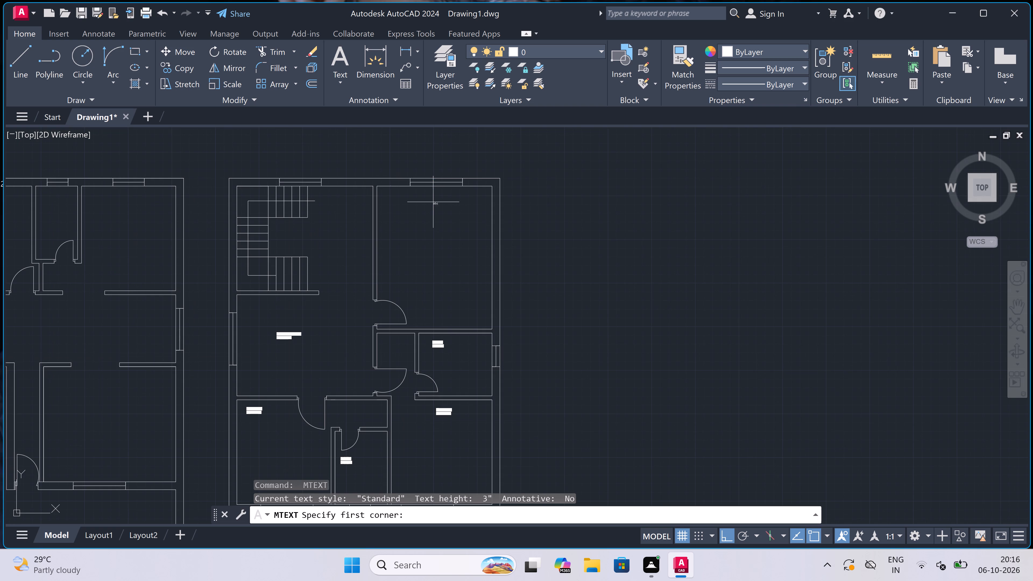
{"action": "scroll", "coordinate": [446, 328], "scroll_direction": "up", "scroll_amount": 4}
{"action": "scroll", "coordinate": [334, 276], "scroll_direction": "down", "scroll_amount": 3}
{"action": "scroll", "coordinate": [329, 263], "scroll_direction": "up", "scroll_amount": 3}
{"action": "left_click", "coordinate": [330, 263]}
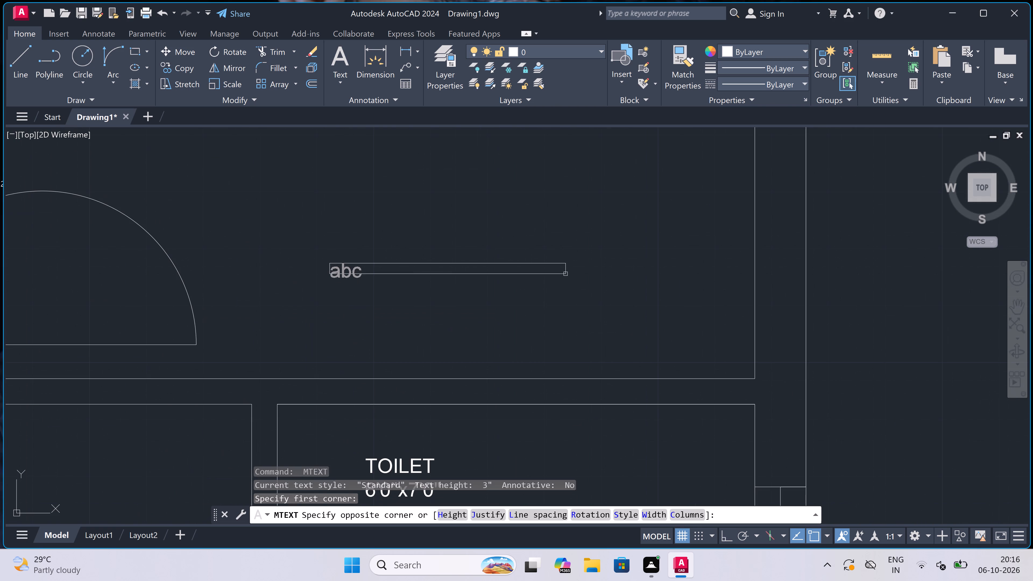
{"action": "left_click", "coordinate": [901, 271]}
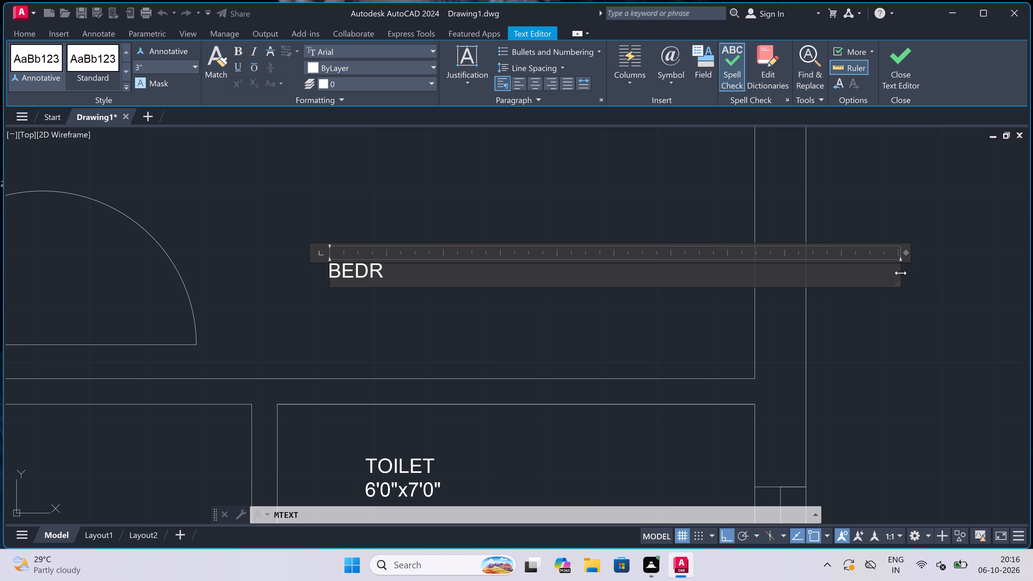
{"action": "type", "text": "OOM"}
{"action": "key", "text": "Return"}
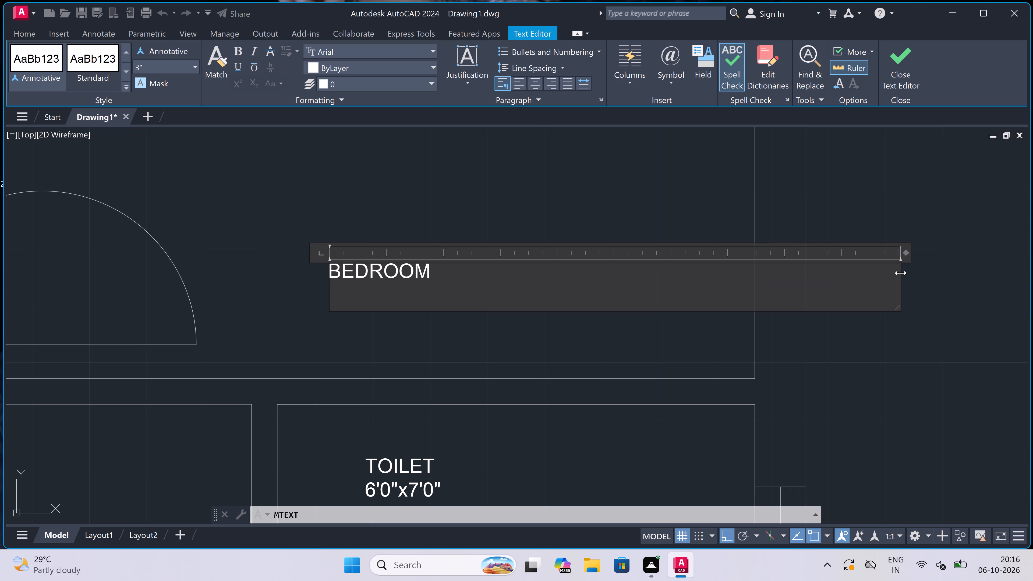
{"action": "type", "text": "11"}
{"action": "type", "text": "'0"}
{"action": "key", "text": "shift+quotedbl"}
{"action": "key", "text": "x"}
{"action": "key", "text": "1"}
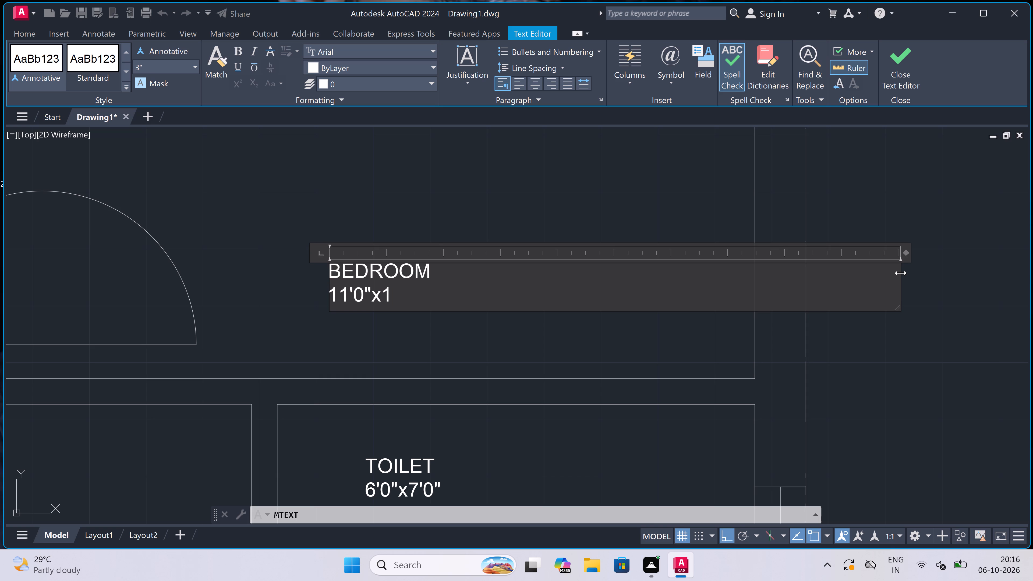
{"action": "key", "text": "3"}
{"action": "key", "text": "apostrophe"}
{"action": "type", "text": "8\""}
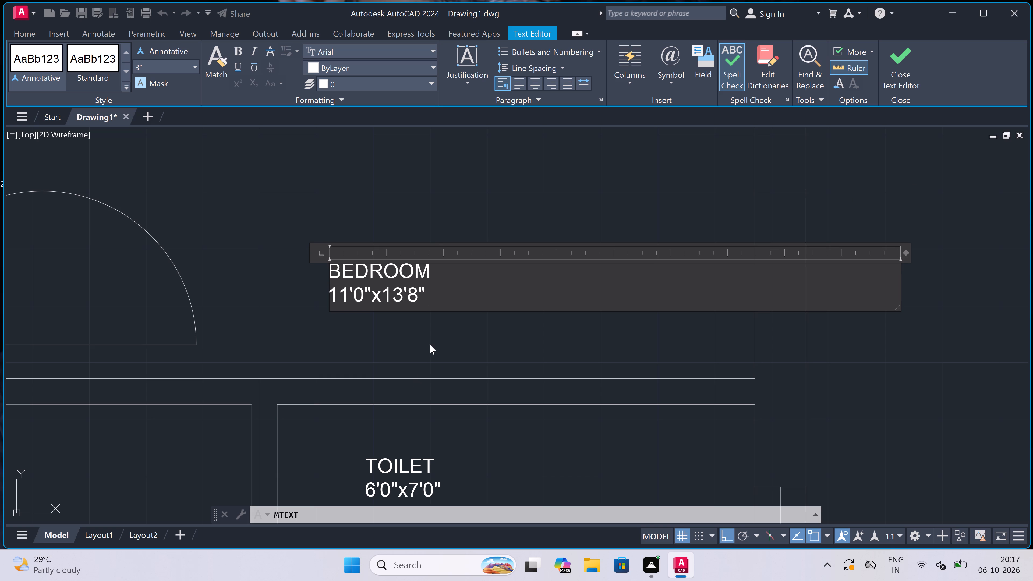
{"action": "left_click", "coordinate": [430, 345]}
Add the multiline text label "STAIR CASE" with "UP" on a second line beside the second plan's staircase.
{"action": "scroll", "coordinate": [439, 315], "scroll_direction": "down", "scroll_amount": 8}
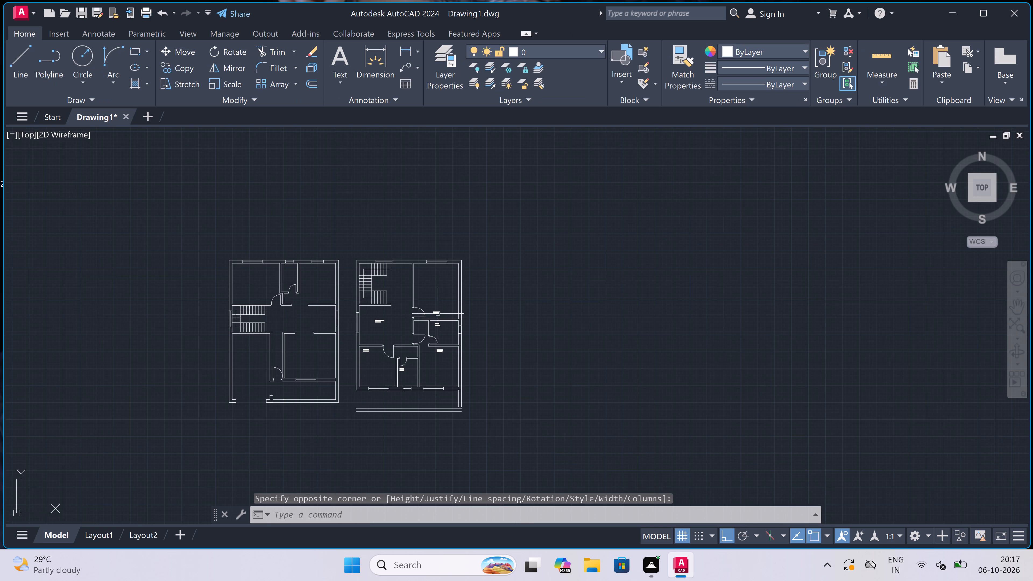
{"action": "scroll", "coordinate": [370, 281], "scroll_direction": "up", "scroll_amount": 4}
{"action": "scroll", "coordinate": [454, 269], "scroll_direction": "up", "scroll_amount": 1}
{"action": "key", "text": "space"}
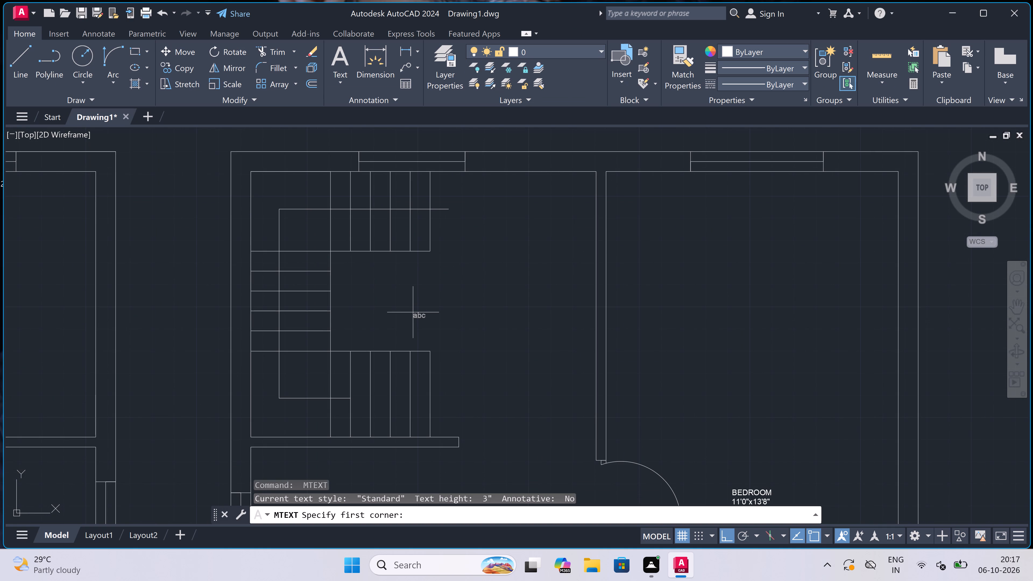
{"action": "scroll", "coordinate": [442, 336], "scroll_direction": "up", "scroll_amount": 2}
{"action": "scroll", "coordinate": [442, 336], "scroll_direction": "down", "scroll_amount": 3}
{"action": "scroll", "coordinate": [470, 353], "scroll_direction": "up", "scroll_amount": 3}
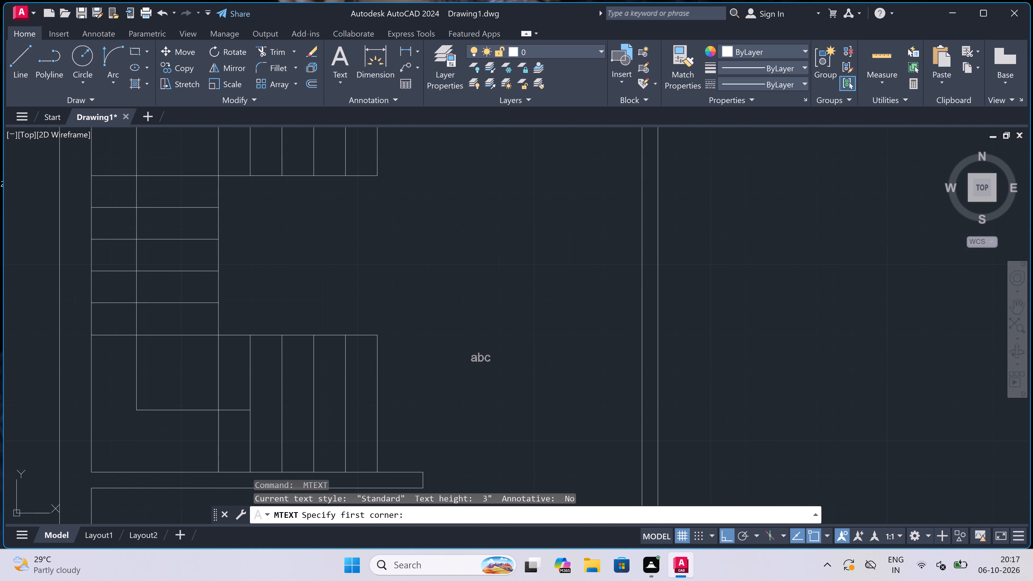
{"action": "scroll", "coordinate": [432, 368], "scroll_direction": "down", "scroll_amount": 4}
{"action": "scroll", "coordinate": [451, 388], "scroll_direction": "up", "scroll_amount": 3}
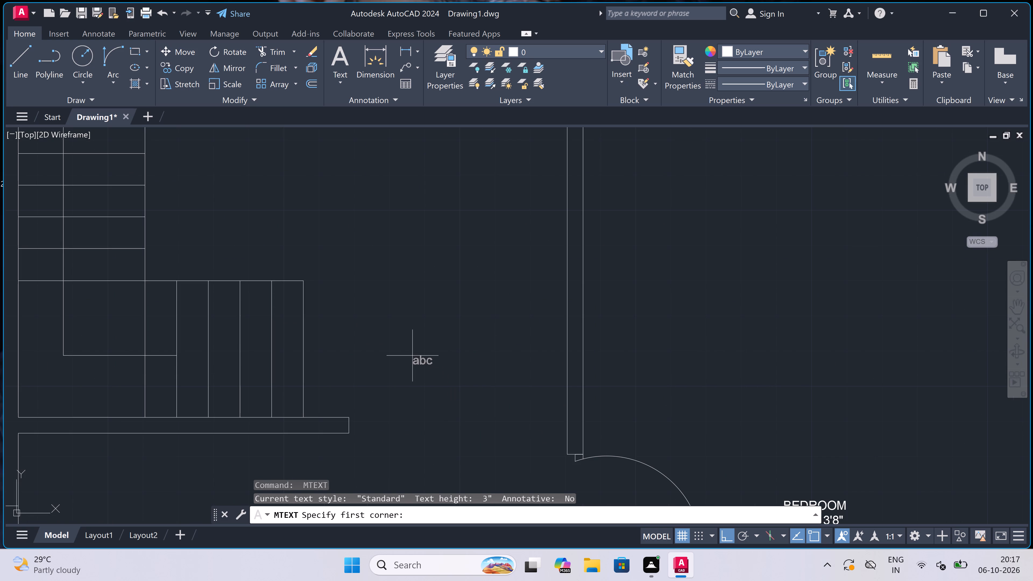
{"action": "scroll", "coordinate": [411, 353], "scroll_direction": "down", "scroll_amount": 2}
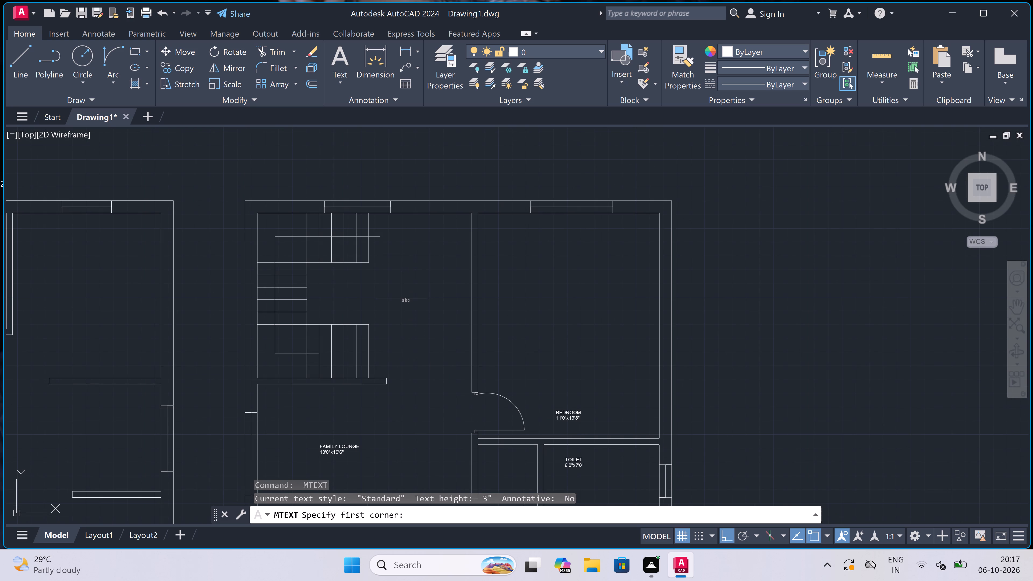
{"action": "scroll", "coordinate": [402, 298], "scroll_direction": "up", "scroll_amount": 1}
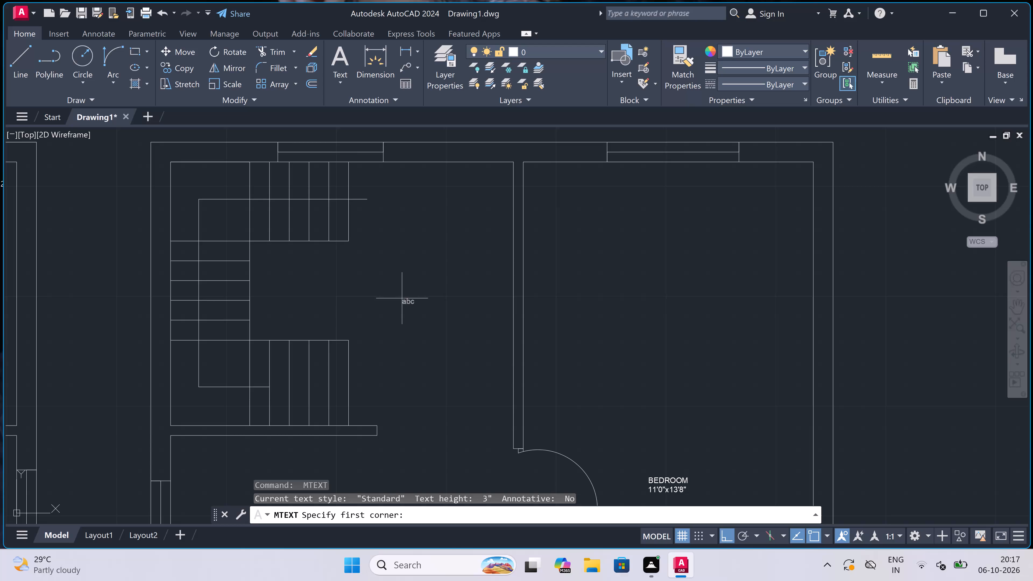
{"action": "scroll", "coordinate": [369, 383], "scroll_direction": "up", "scroll_amount": 2}
{"action": "left_click_drag", "start_coordinate": [393, 340], "coordinate": [397, 342]}
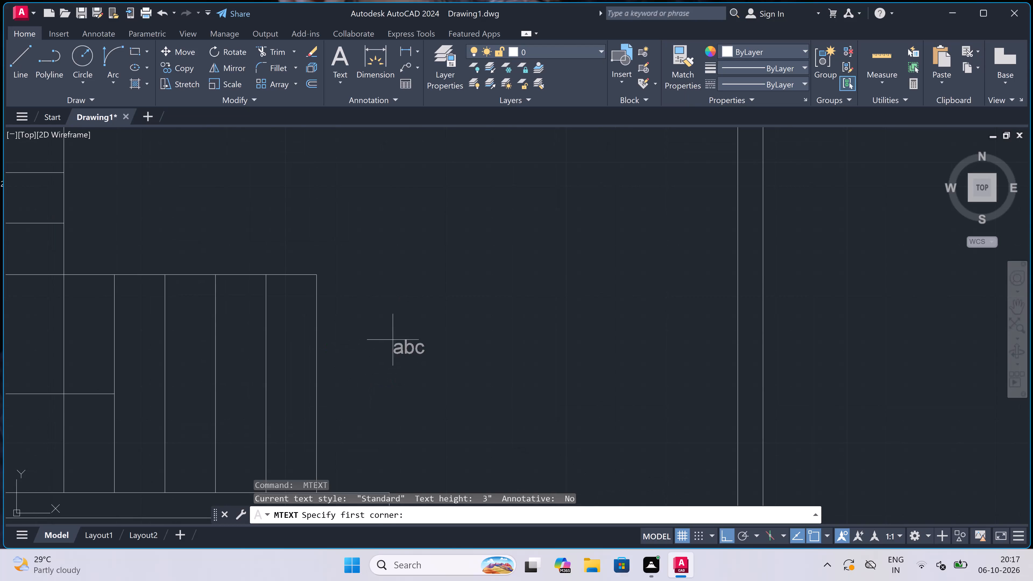
{"action": "left_click_drag", "start_coordinate": [397, 342], "coordinate": [405, 343]}
{"action": "left_click", "coordinate": [909, 338]}
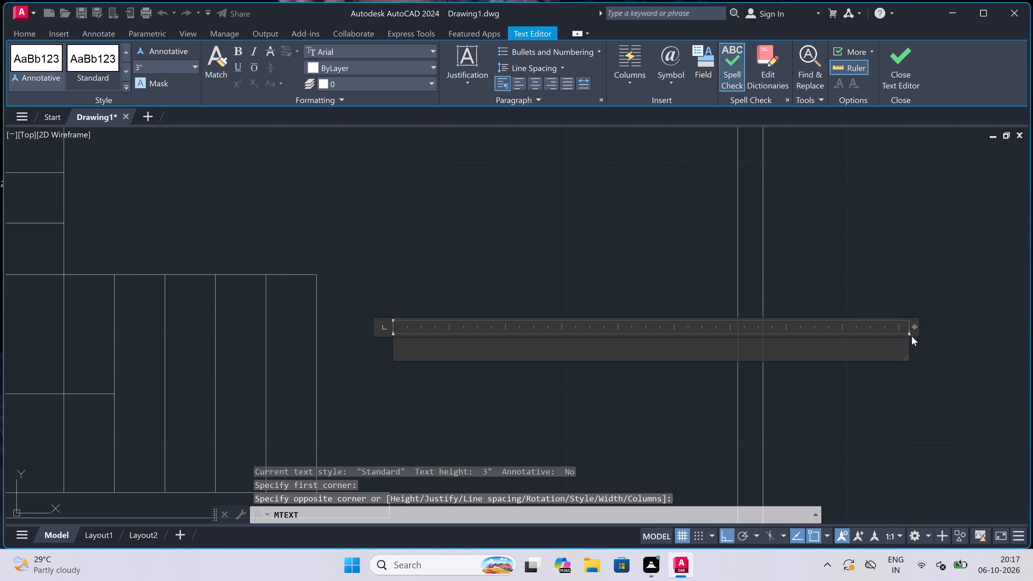
{"action": "key", "text": "s"}
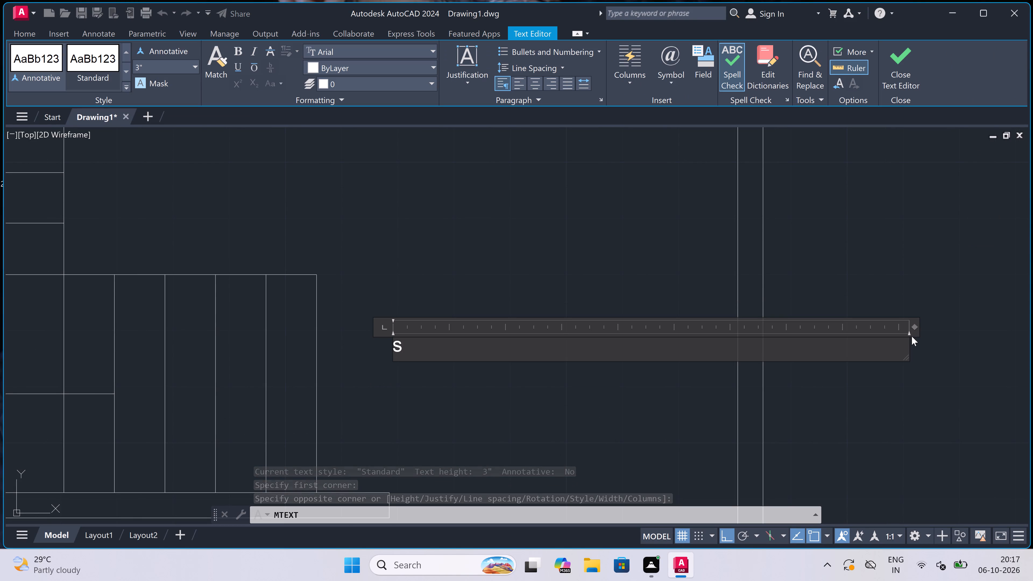
{"action": "key", "text": "BackSpace"}
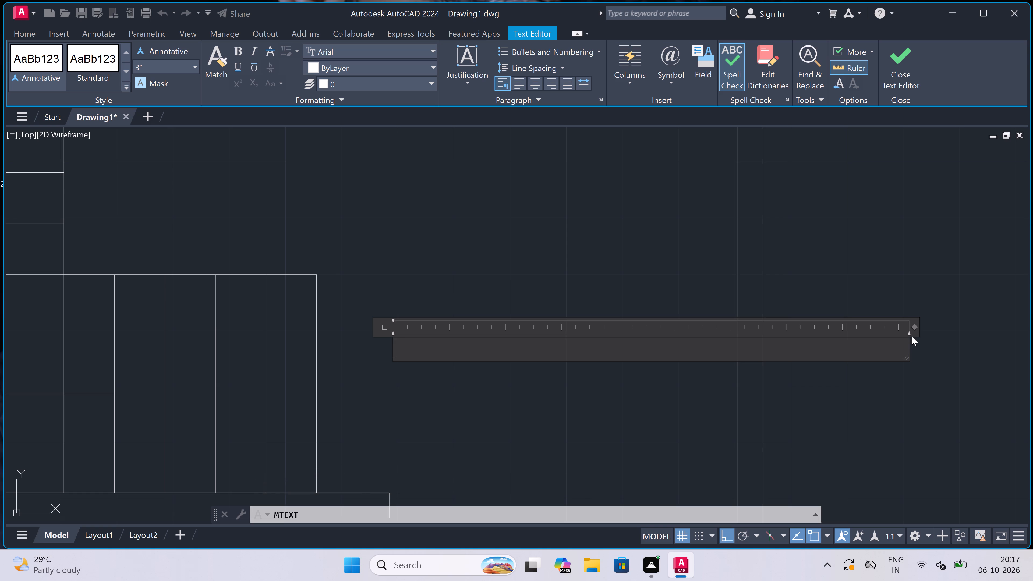
{"action": "type", "text": "STAIR"}
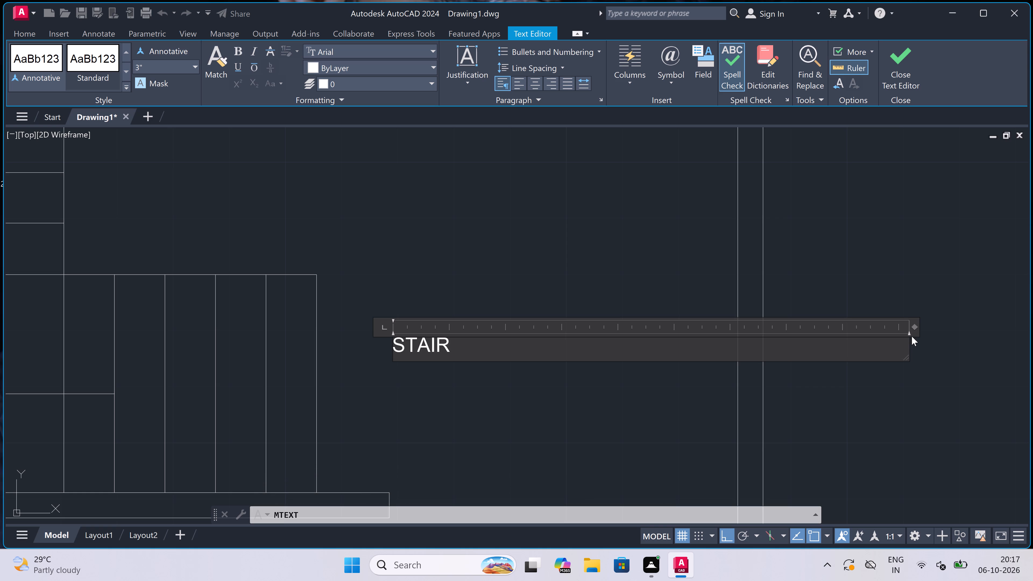
{"action": "key", "text": "space"}
{"action": "type", "text": "CASE"}
{"action": "key", "text": "Return"}
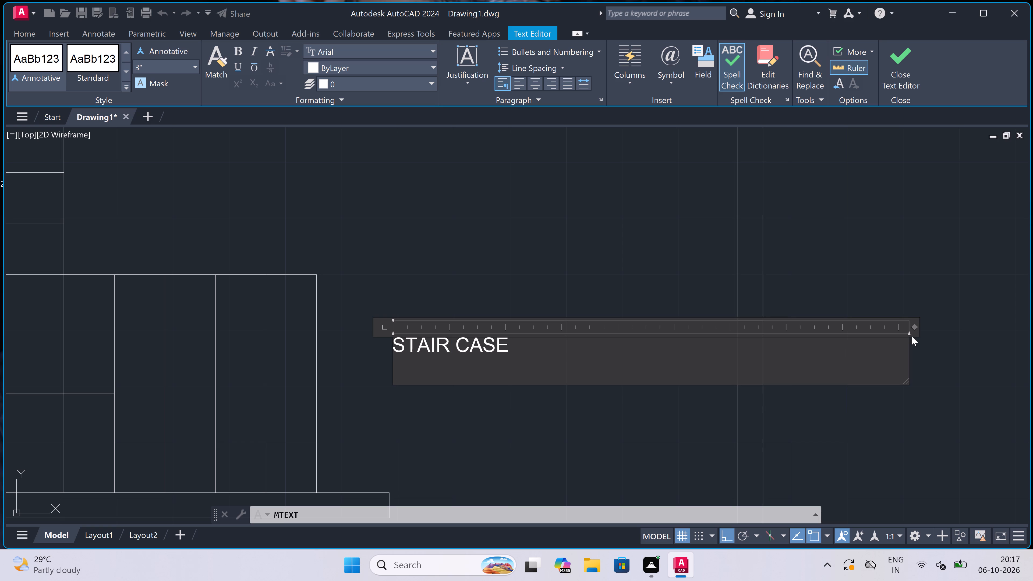
{"action": "type", "text": "UP"}
{"action": "left_click", "coordinate": [399, 430]}
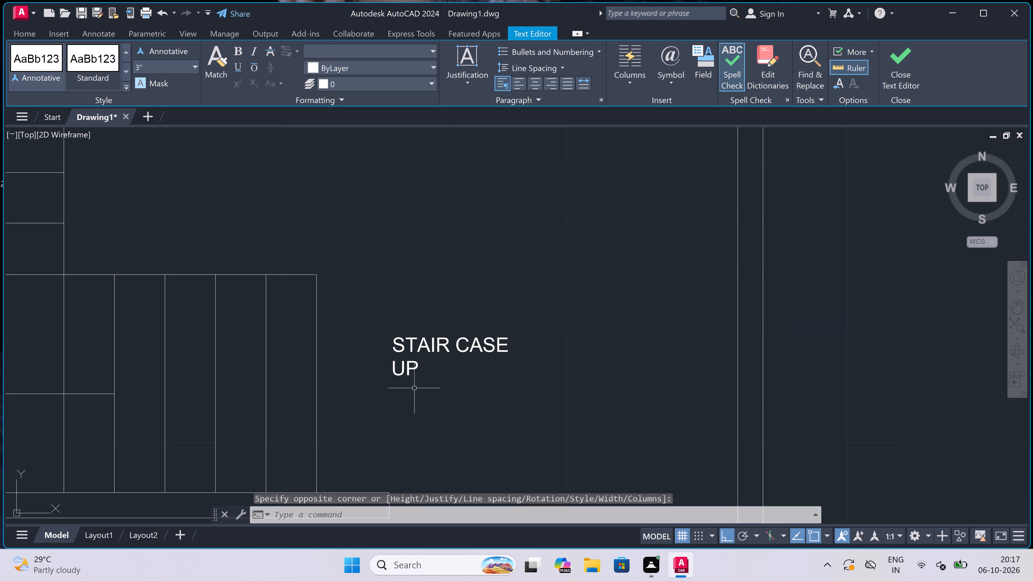
Add the multiline text label "KITCHEN" with 9'0"x8'0" on a second line in the first plan's northeast room.
{"action": "scroll", "coordinate": [422, 364], "scroll_direction": "down", "scroll_amount": 5}
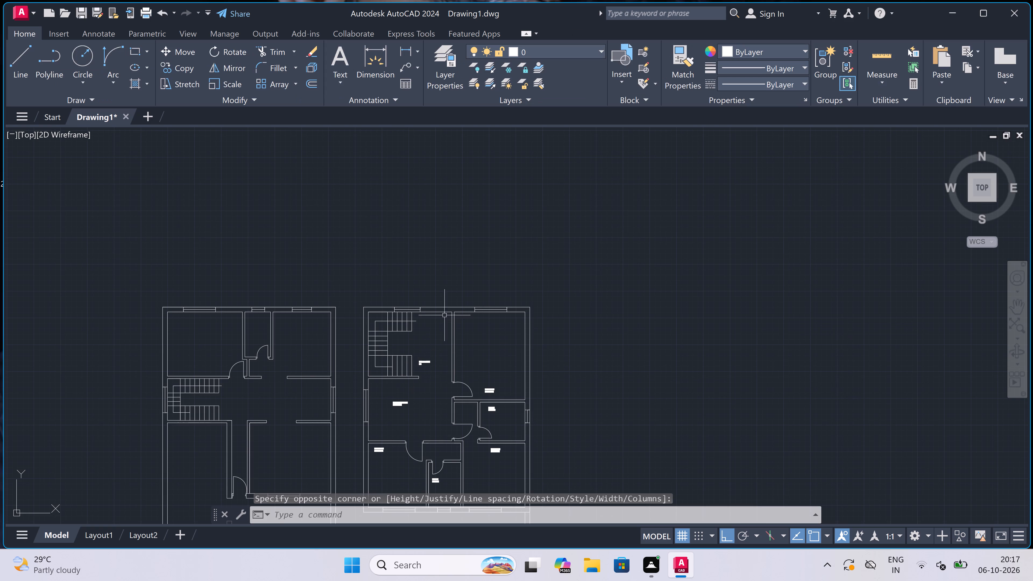
{"action": "scroll", "coordinate": [288, 325], "scroll_direction": "up", "scroll_amount": 4}
{"action": "scroll", "coordinate": [287, 324], "scroll_direction": "down", "scroll_amount": 3}
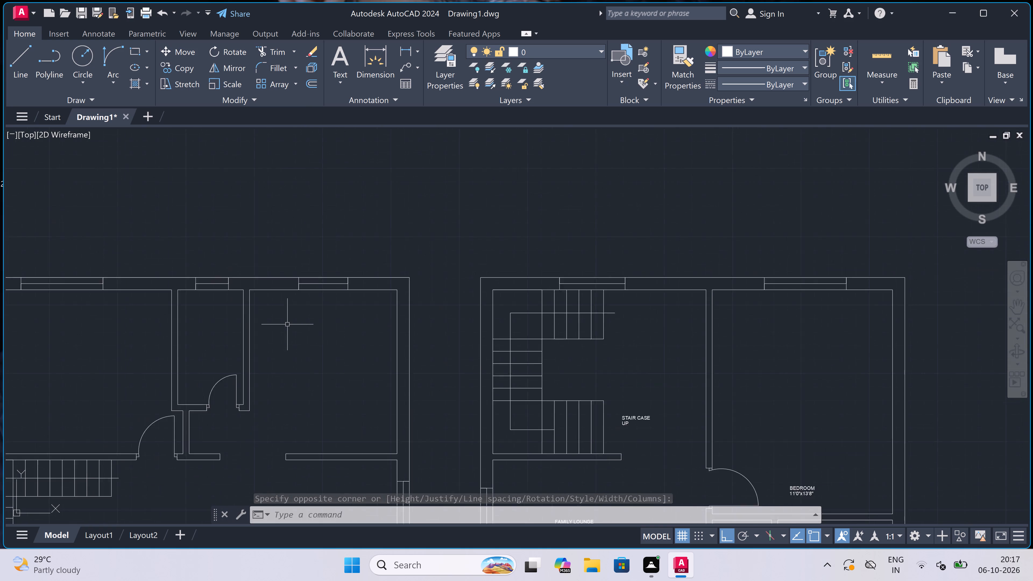
{"action": "scroll", "coordinate": [282, 367], "scroll_direction": "up", "scroll_amount": 3}
{"action": "key", "text": "space"}
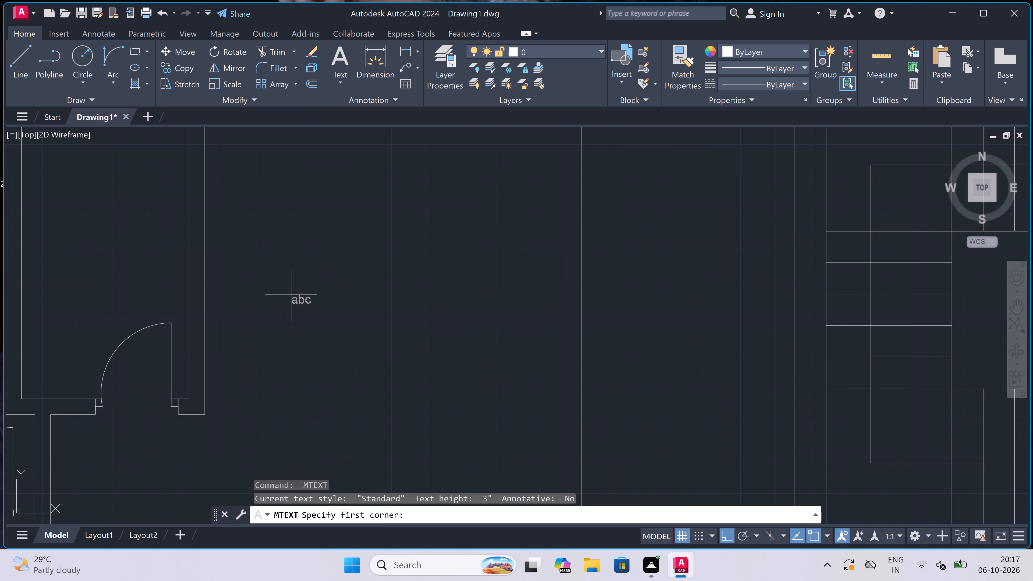
{"action": "left_click", "coordinate": [291, 295]}
{"action": "left_click", "coordinate": [892, 242]}
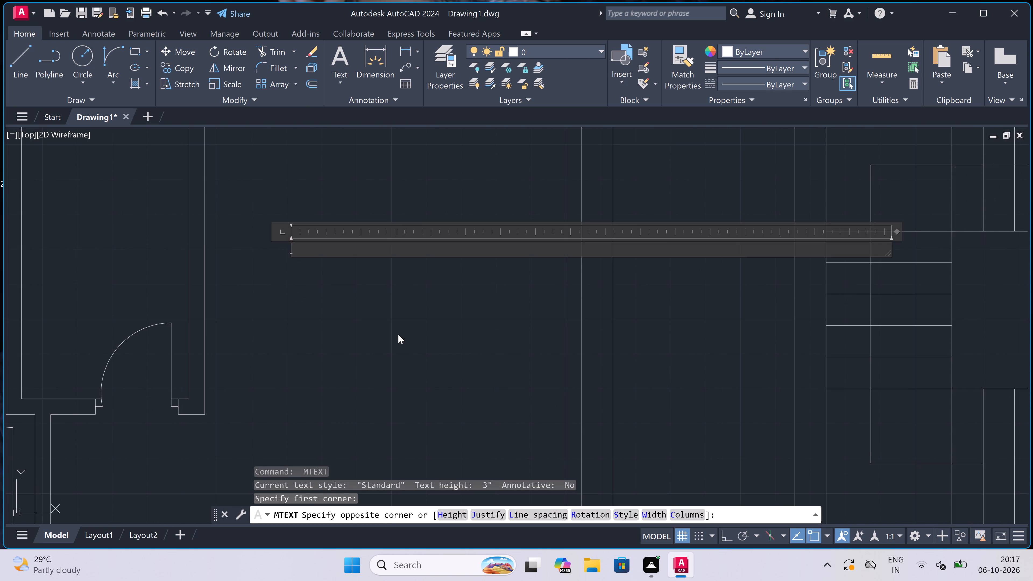
{"action": "scroll", "coordinate": [398, 334], "scroll_direction": "down", "scroll_amount": 2}
{"action": "scroll", "coordinate": [332, 301], "scroll_direction": "up", "scroll_amount": 2}
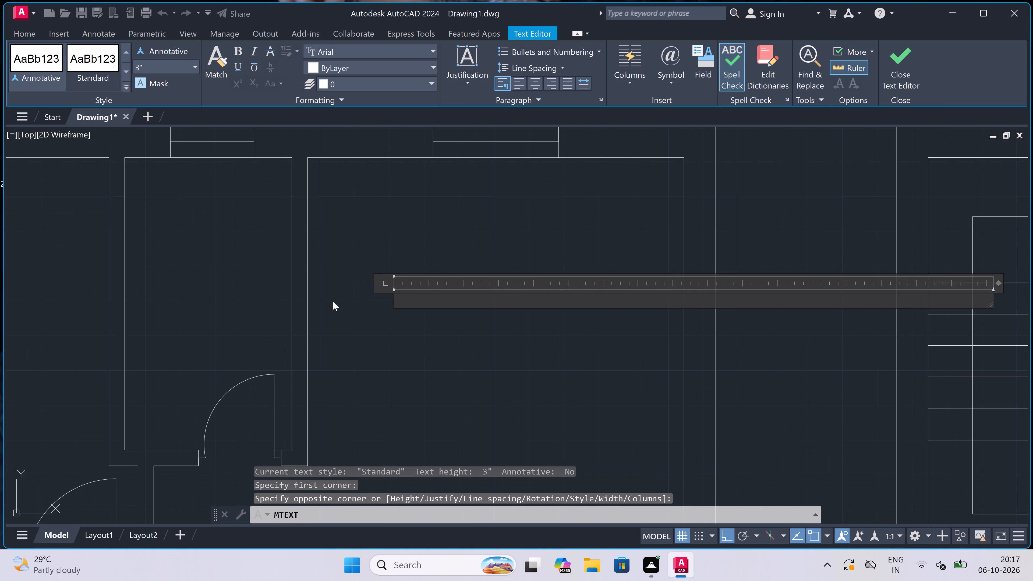
{"action": "type", "text": "KITCHEN"}
{"action": "key", "text": "Return"}
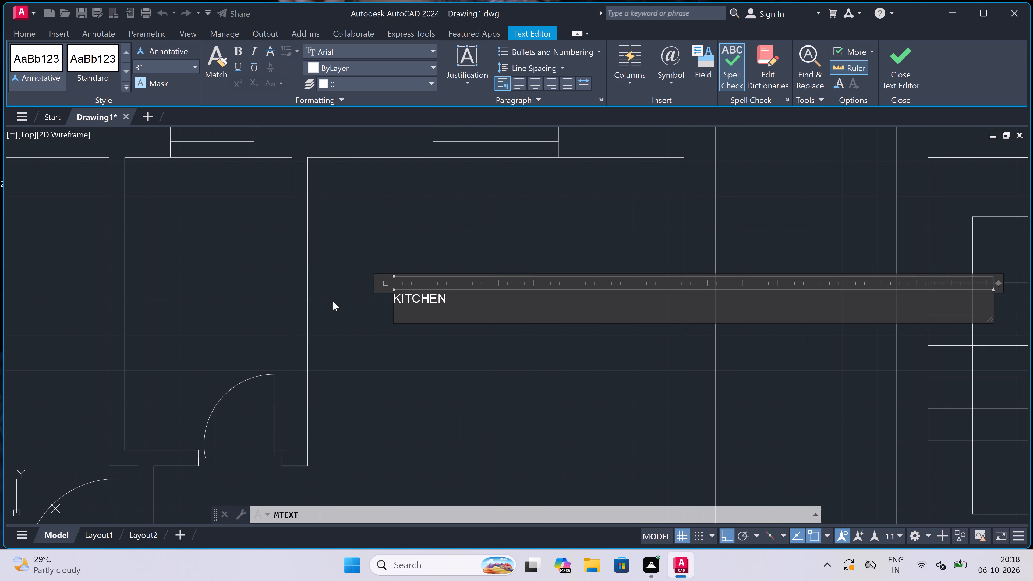
{"action": "type", "text": "9'-"}
{"action": "key", "text": "BackSpace"}
{"action": "key", "text": "0"}
{"action": "key", "text": "shift+quotedbl"}
{"action": "key", "text": "x"}
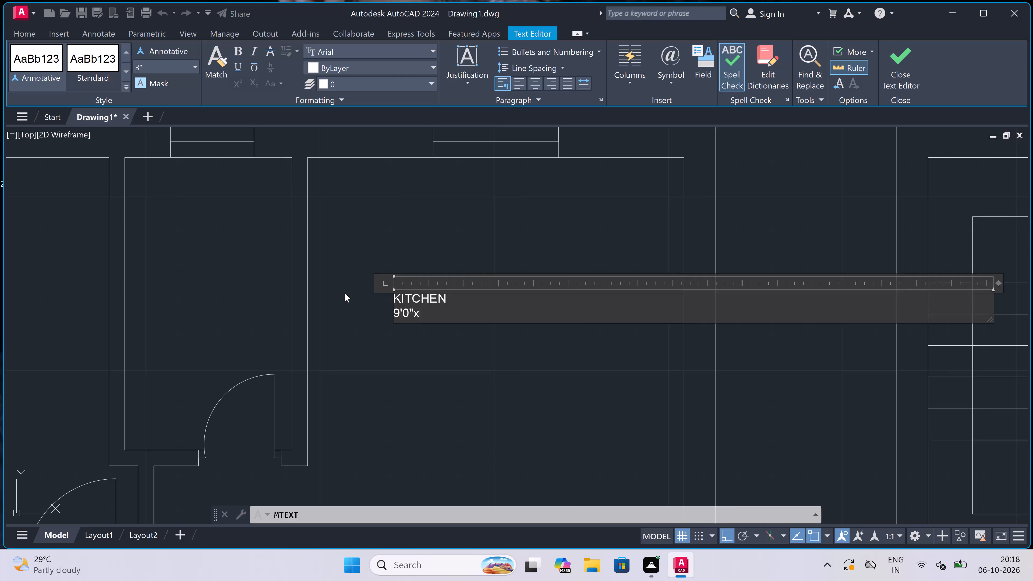
{"action": "scroll", "coordinate": [345, 290], "scroll_direction": "down", "scroll_amount": 3}
{"action": "scroll", "coordinate": [345, 290], "scroll_direction": "up", "scroll_amount": 3}
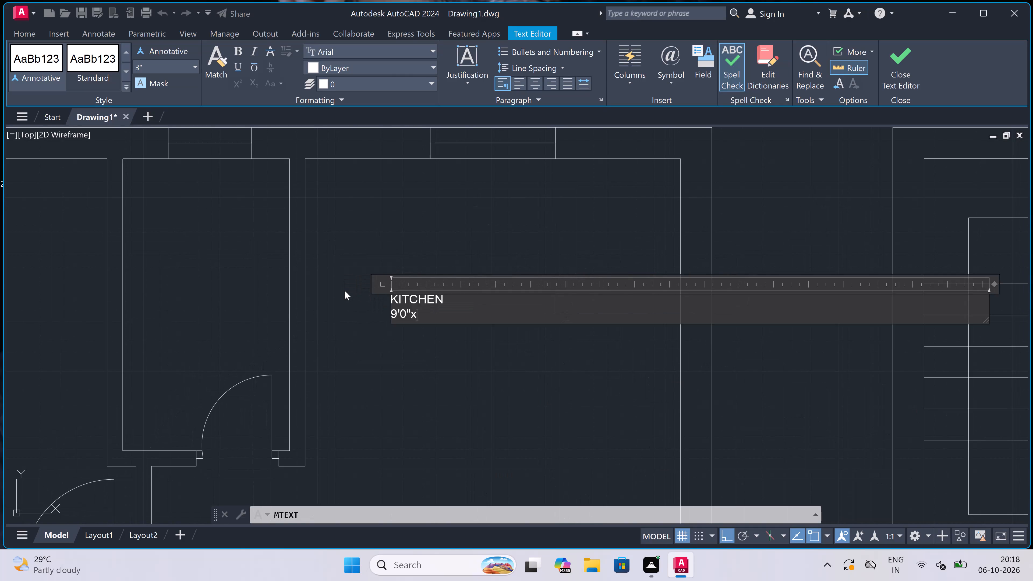
{"action": "type", "text": "8'0\""}
{"action": "double_click", "coordinate": [345, 321]}
{"action": "scroll", "coordinate": [383, 276], "scroll_direction": "down", "scroll_amount": 6}
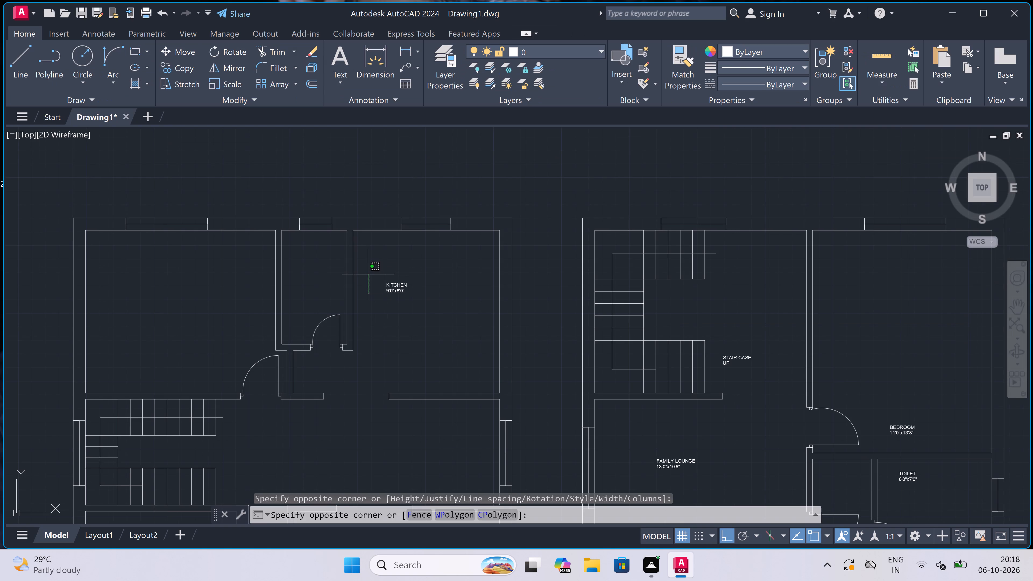
{"action": "key", "text": "Escape"}
Add the multiline text label "TOILET" with 4'0"x7'0" on a second line in the small room west of the first plan's kitchen.
{"action": "scroll", "coordinate": [292, 268], "scroll_direction": "up", "scroll_amount": 2}
{"action": "key", "text": "space"}
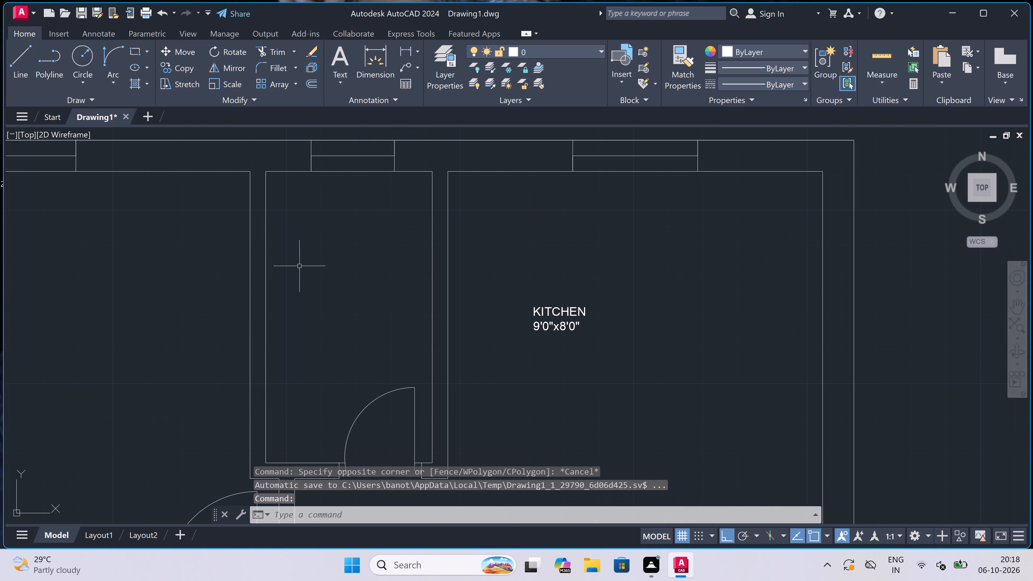
{"action": "left_click_drag", "start_coordinate": [305, 262], "coordinate": [320, 262]}
{"action": "left_click", "coordinate": [668, 247]}
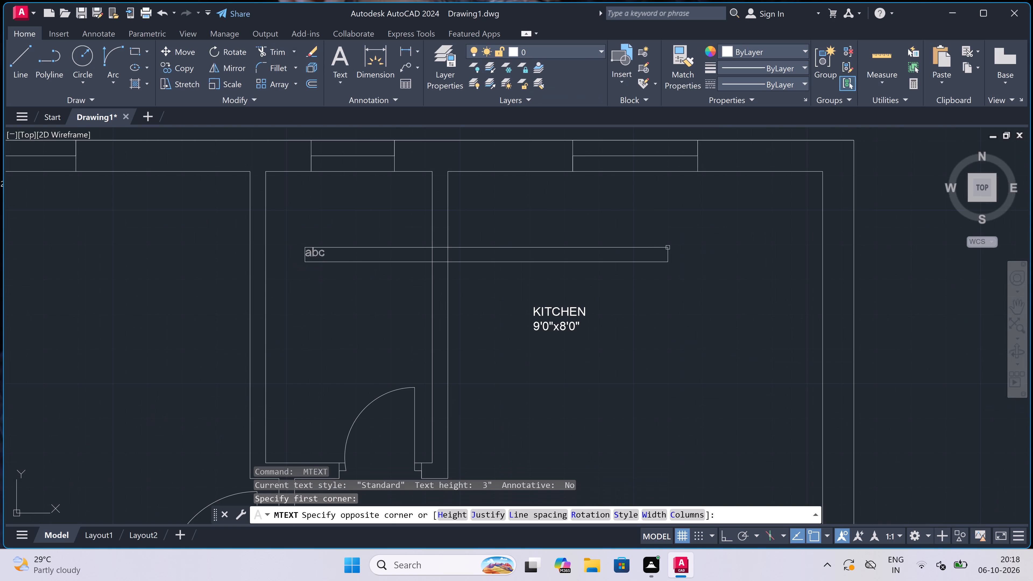
{"action": "type", "text": "toilet"}
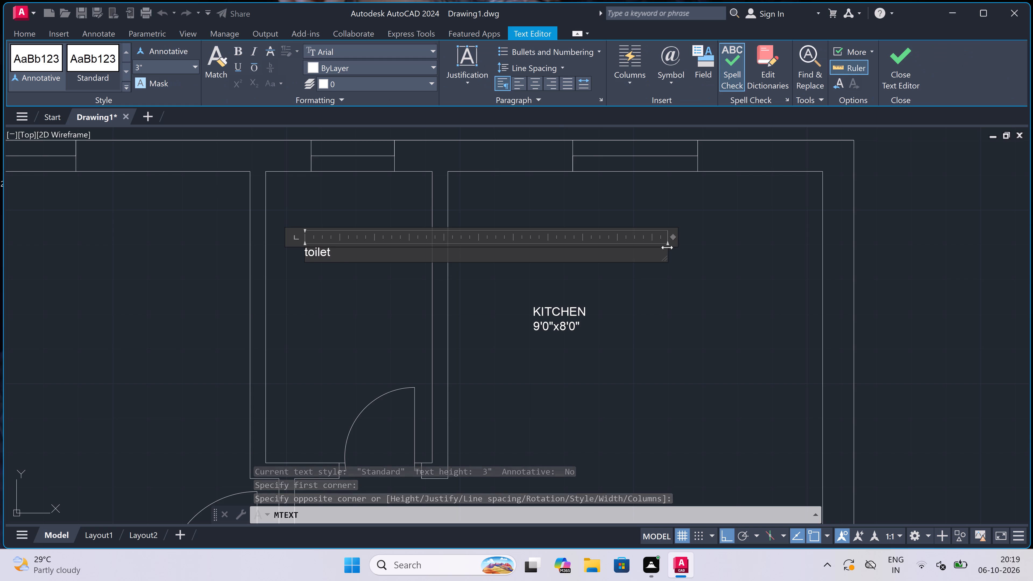
{"action": "key", "text": "BackSpace"}
{"action": "key", "text": "BackSpace"}
{"action": "key", "text": "BackSpace"}
{"action": "key", "text": "BackSpace"}
{"action": "key", "text": "BackSpace"}
{"action": "key", "text": "BackSpace"}
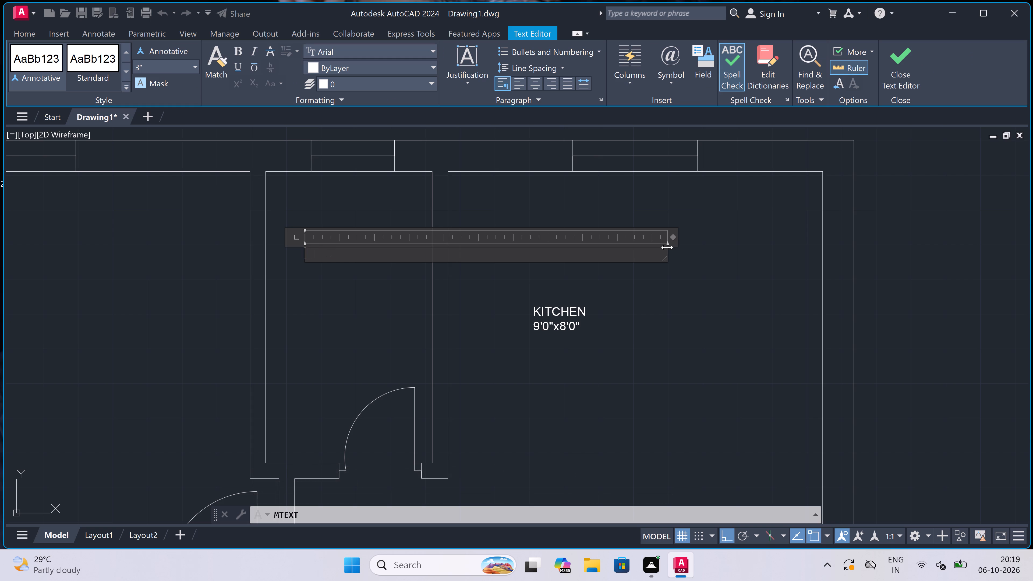
{"action": "type", "text": "TOILET"}
{"action": "key", "text": "Return"}
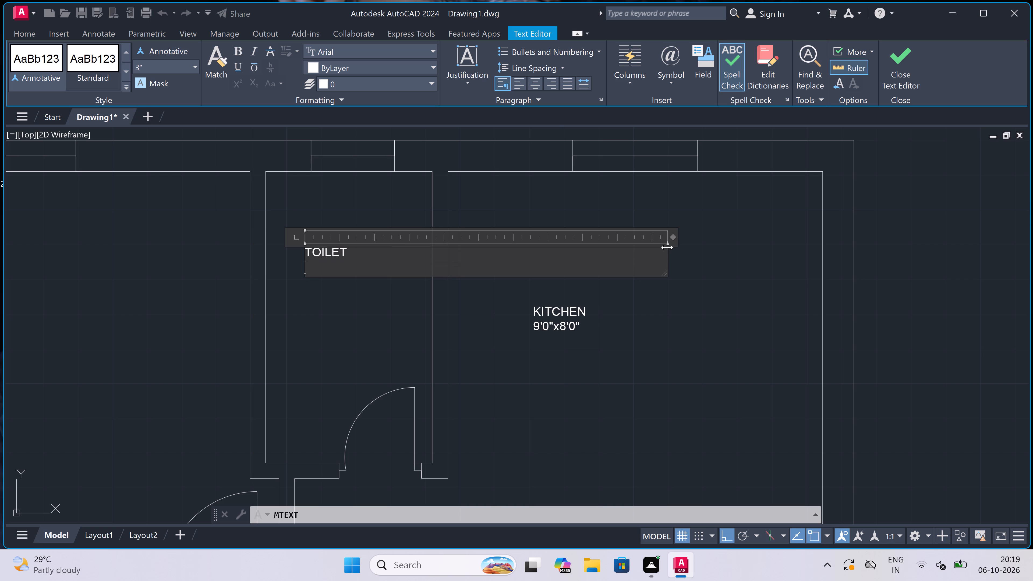
{"action": "type", "text": "4'0"}
{"action": "type", "text": "\"x7'0\""}
{"action": "left_click", "coordinate": [351, 312]}
Add the multiline text label "BEDROOM" with 11'6"x10'0" on a second line in the first plan's northwest room, above the staircase.
{"action": "scroll", "coordinate": [373, 284], "scroll_direction": "down", "scroll_amount": 4}
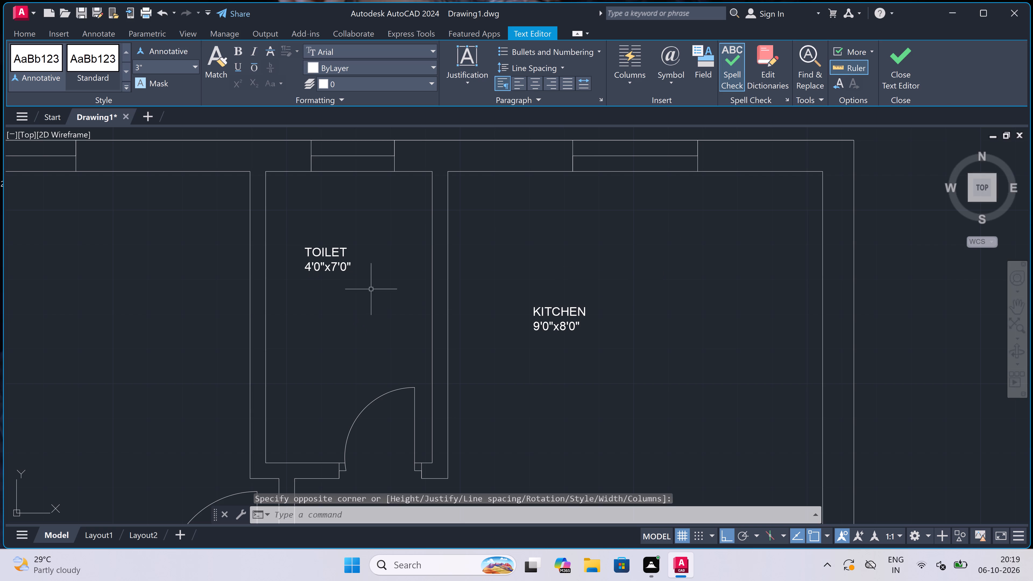
{"action": "scroll", "coordinate": [373, 284], "scroll_direction": "down", "scroll_amount": 2}
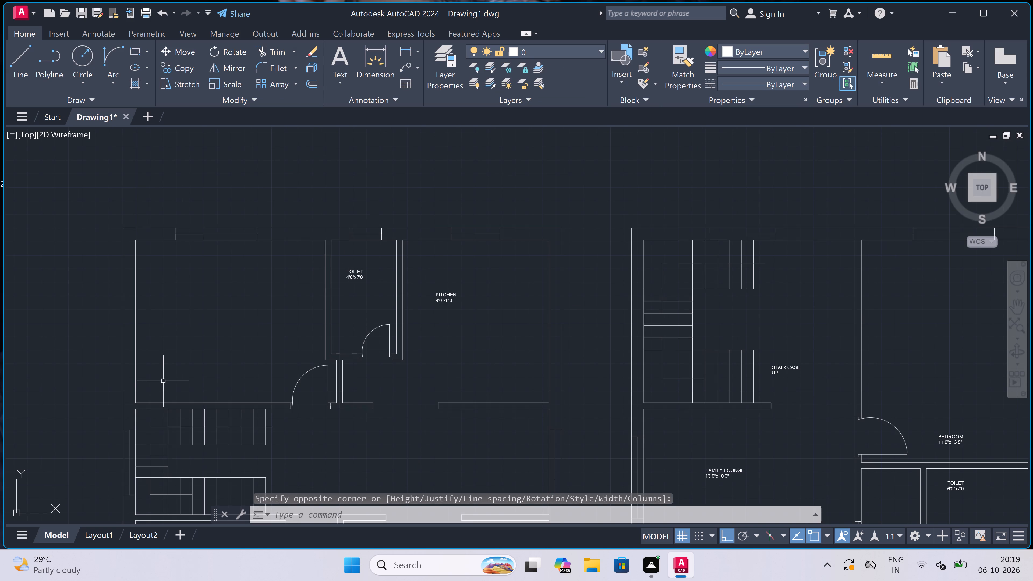
{"action": "scroll", "coordinate": [143, 410], "scroll_direction": "up", "scroll_amount": 3}
{"action": "key", "text": "space"}
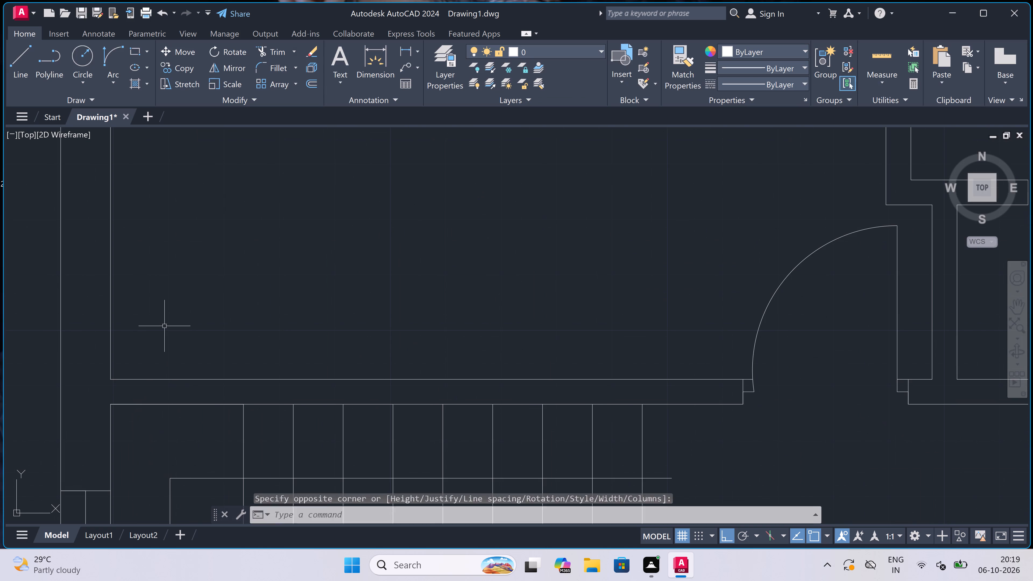
{"action": "left_click", "coordinate": [170, 319]}
{"action": "left_click", "coordinate": [785, 284]}
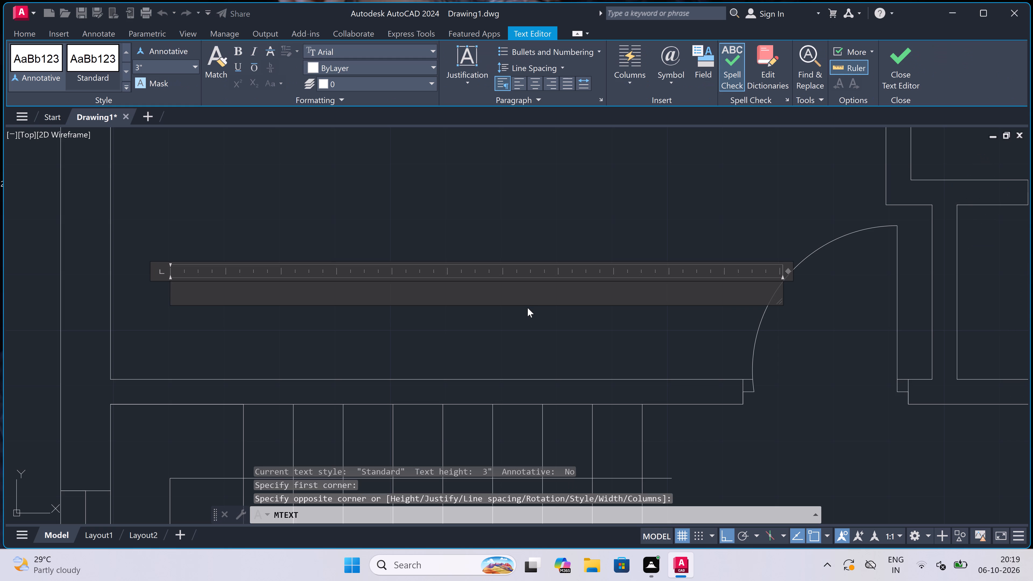
{"action": "type", "text": "bedr"}
{"action": "key", "text": "BackSpace"}
{"action": "key", "text": "BackSpace"}
{"action": "key", "text": "BackSpace"}
{"action": "key", "text": "BackSpace"}
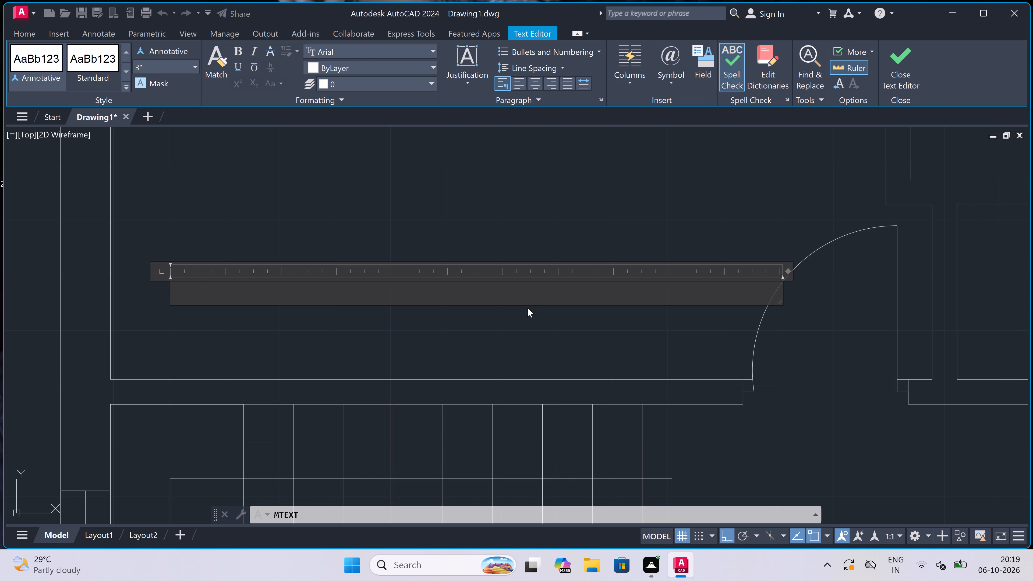
{"action": "type", "text": "BEDROOM"}
{"action": "key", "text": "Return"}
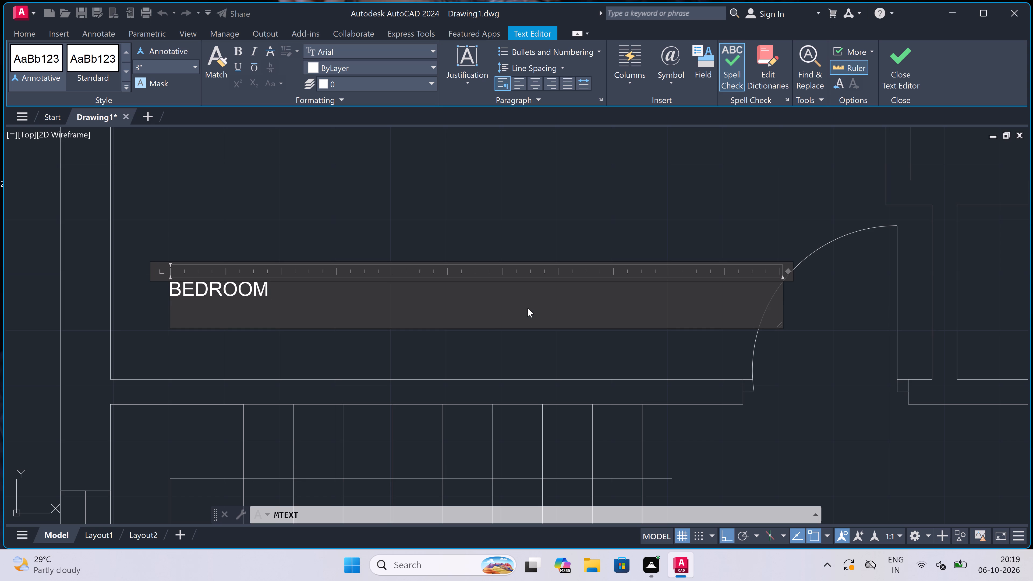
{"action": "key", "text": "1"}
{"action": "type", "text": "1'6"}
{"action": "key", "text": "shift+quotedbl"}
{"action": "key", "text": "x"}
{"action": "type", "text": "10'0\""}
{"action": "left_click", "coordinate": [332, 216]}
Add the multiline text label "STAIR CASE" with 6'6"x10'6" on a second line beside the first plan's staircase.
{"action": "scroll", "coordinate": [336, 217], "scroll_direction": "down", "scroll_amount": 4}
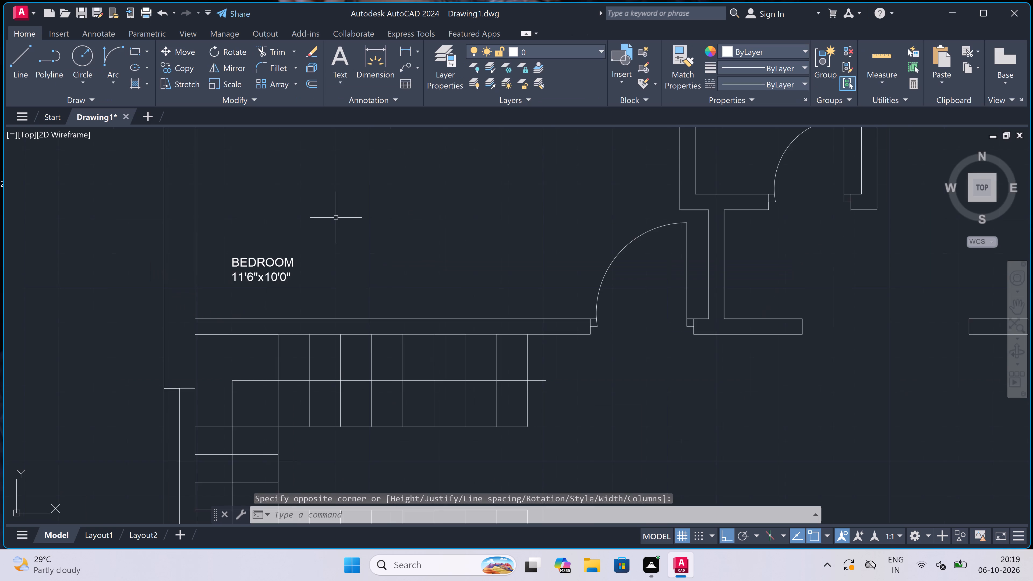
{"action": "scroll", "coordinate": [336, 218], "scroll_direction": "down", "scroll_amount": 2}
{"action": "scroll", "coordinate": [390, 310], "scroll_direction": "up", "scroll_amount": 2}
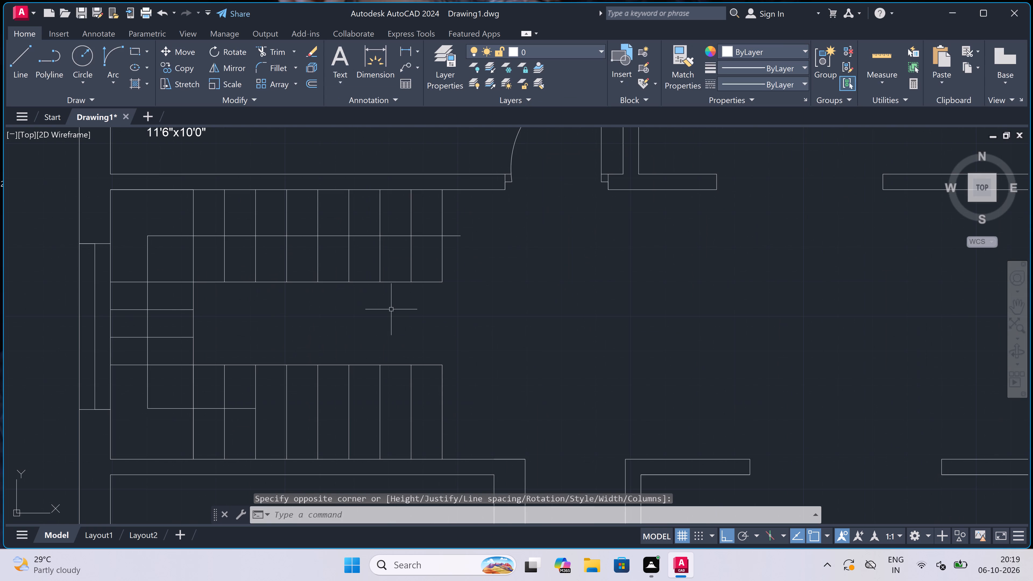
{"action": "key", "text": "space"}
{"action": "scroll", "coordinate": [399, 311], "scroll_direction": "down", "scroll_amount": 2}
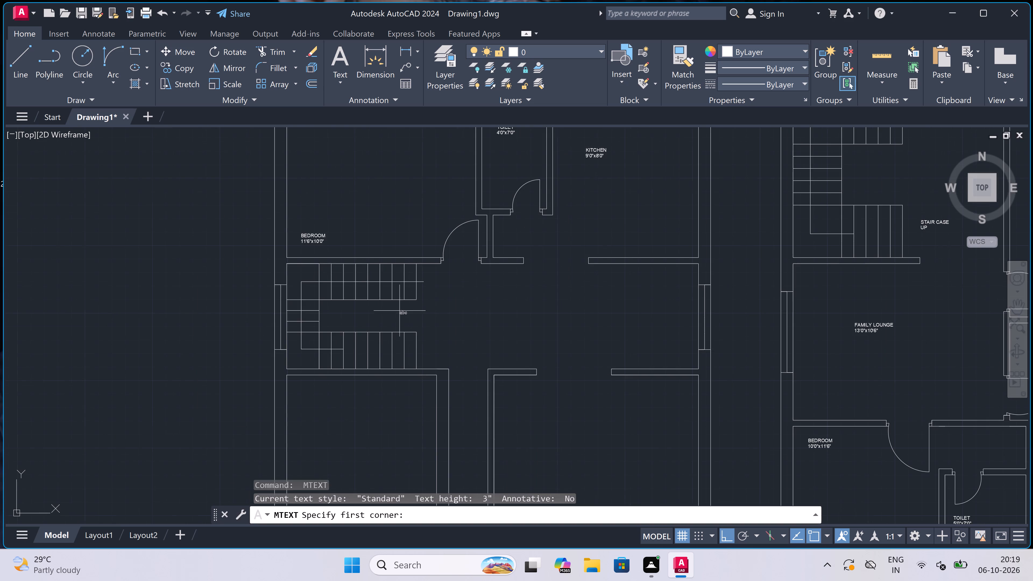
{"action": "scroll", "coordinate": [435, 327], "scroll_direction": "up", "scroll_amount": 3}
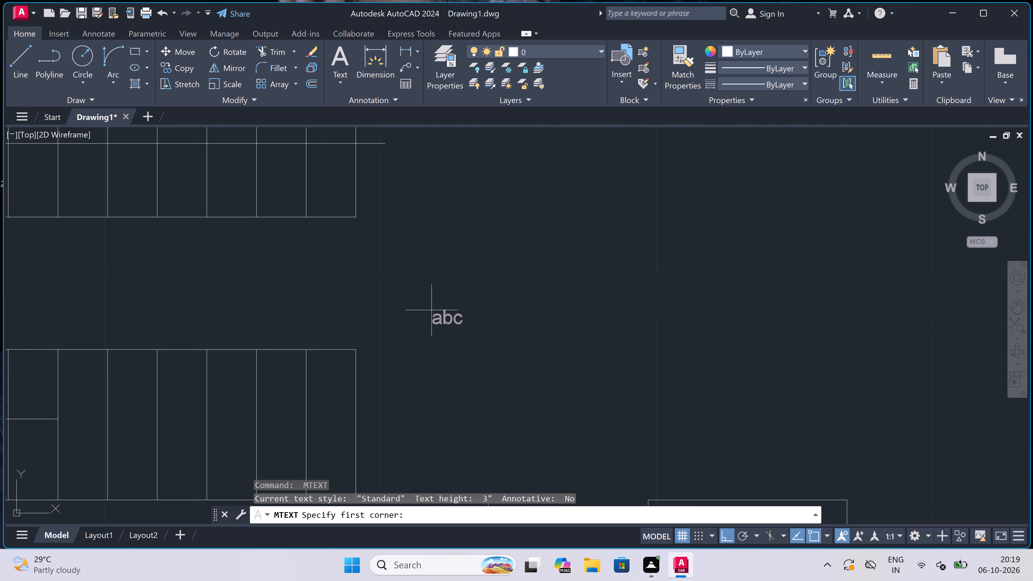
{"action": "left_click_drag", "start_coordinate": [330, 271], "coordinate": [342, 274]}
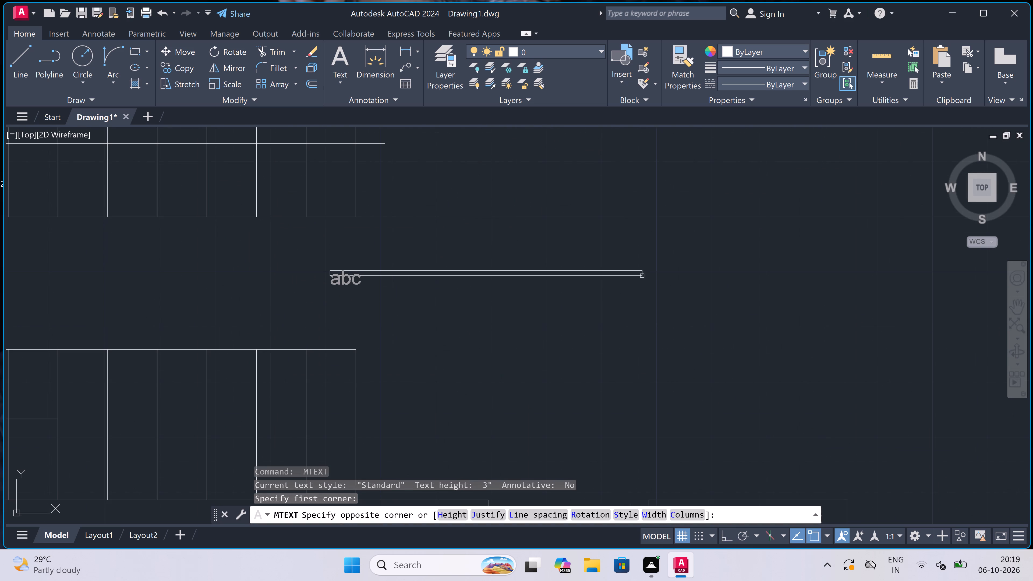
{"action": "left_click", "coordinate": [787, 280]}
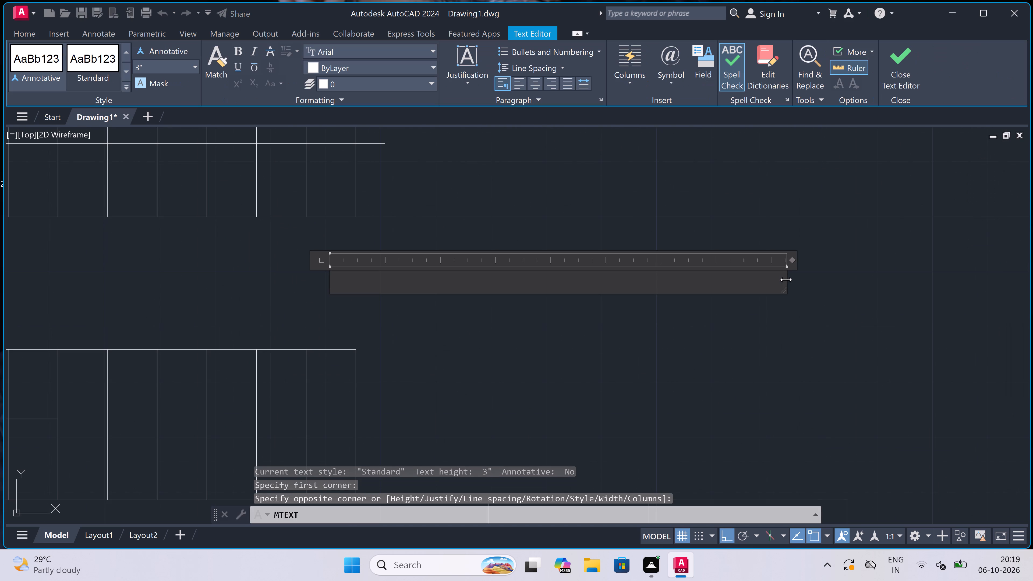
{"action": "type", "text": "ST"}
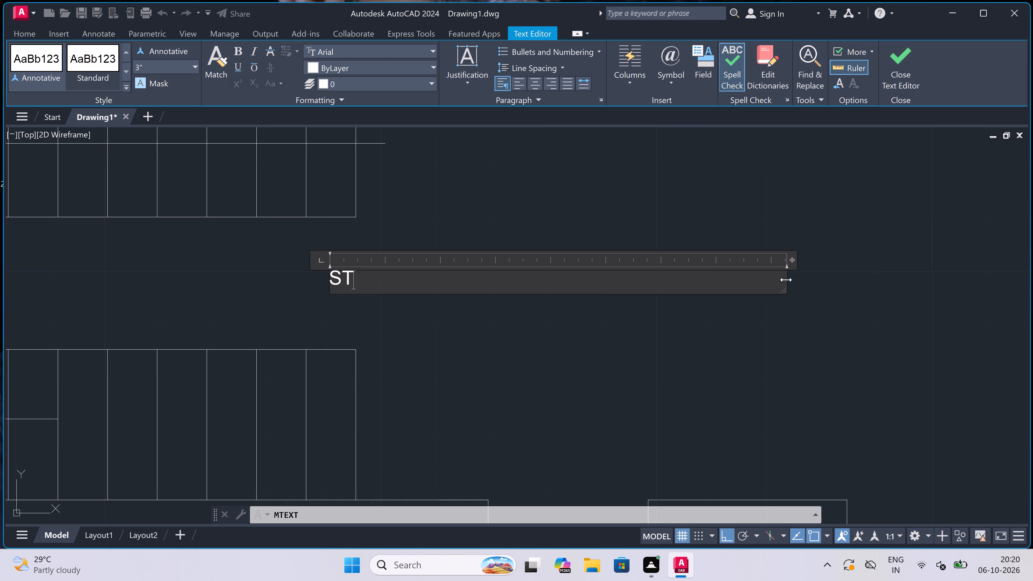
{"action": "type", "text": "AIR"}
{"action": "key", "text": "space"}
{"action": "type", "text": "CASE"}
{"action": "key", "text": "Return"}
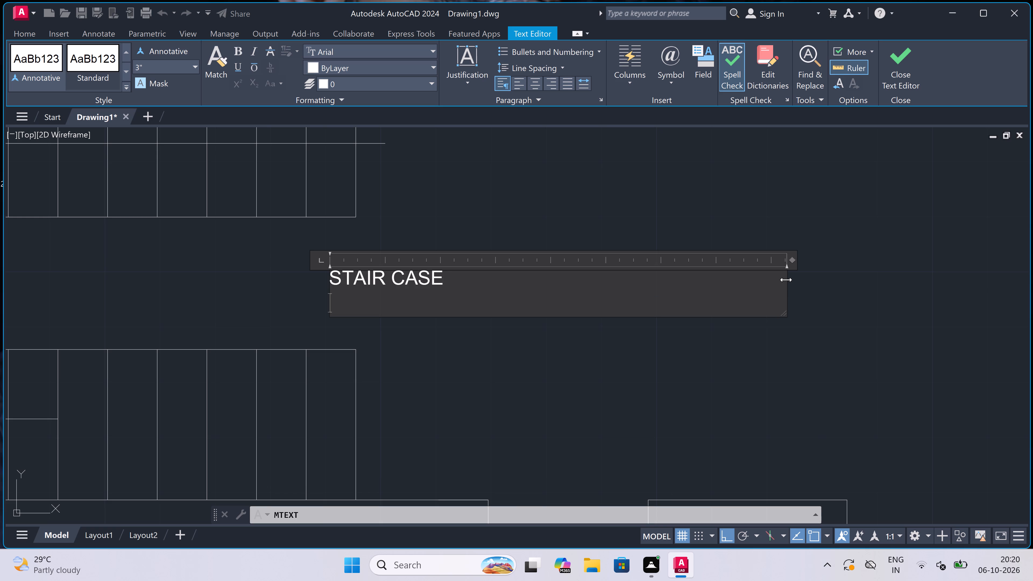
{"action": "type", "text": "6'6"}
{"action": "key", "text": "shift+quotedbl"}
{"action": "key", "text": "x"}
{"action": "type", "text": "10'6"}
{"action": "key", "text": "shift+quotedbl"}
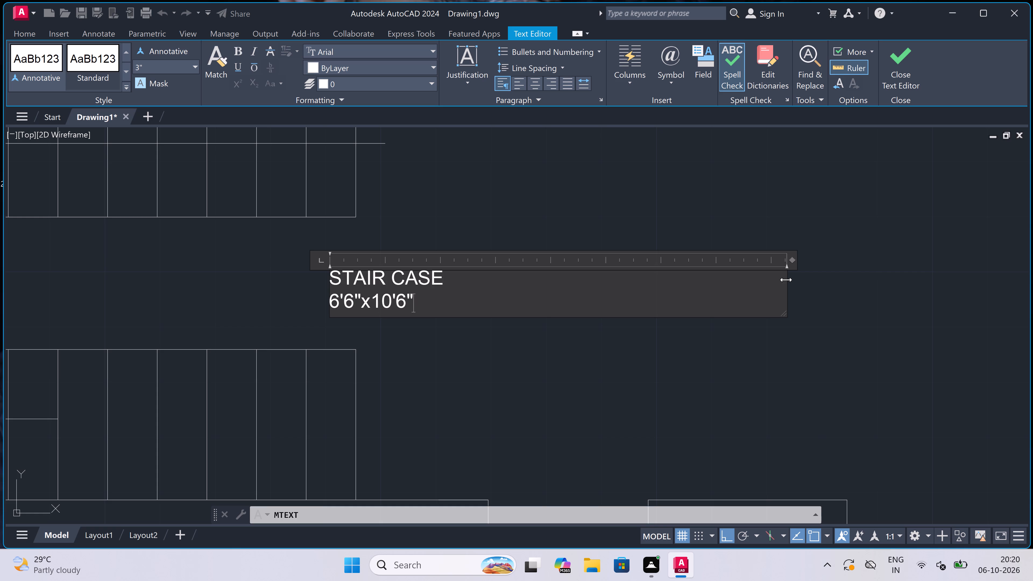
{"action": "left_click", "coordinate": [418, 350]}
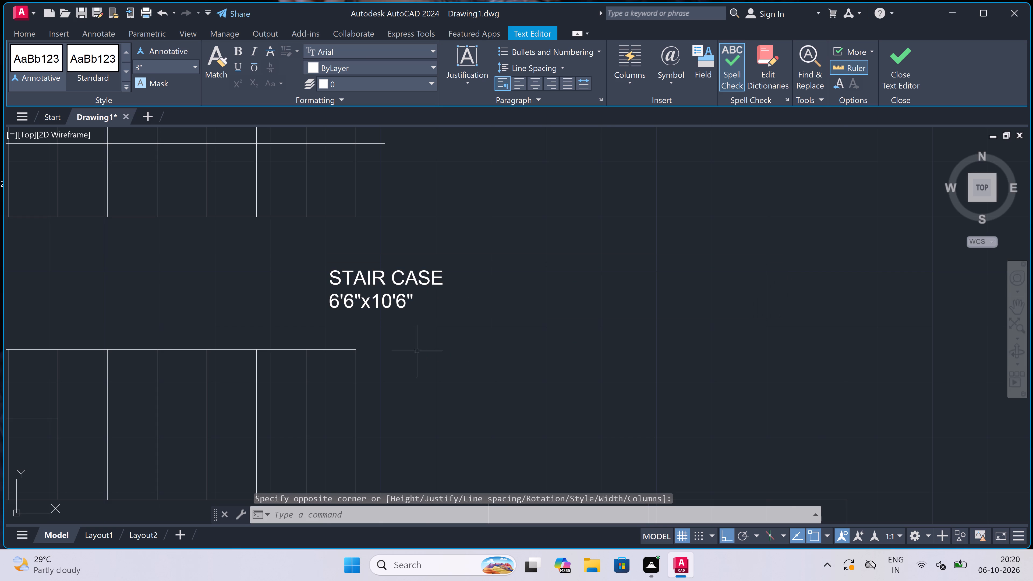
Save the drawing in Documents under the name "ground floor plan -1 06-10-26" as an AutoCAD 2018 drawing.
{"action": "scroll", "coordinate": [417, 351], "scroll_direction": "down", "scroll_amount": 6}
{"action": "scroll", "coordinate": [428, 377], "scroll_direction": "up", "scroll_amount": 2}
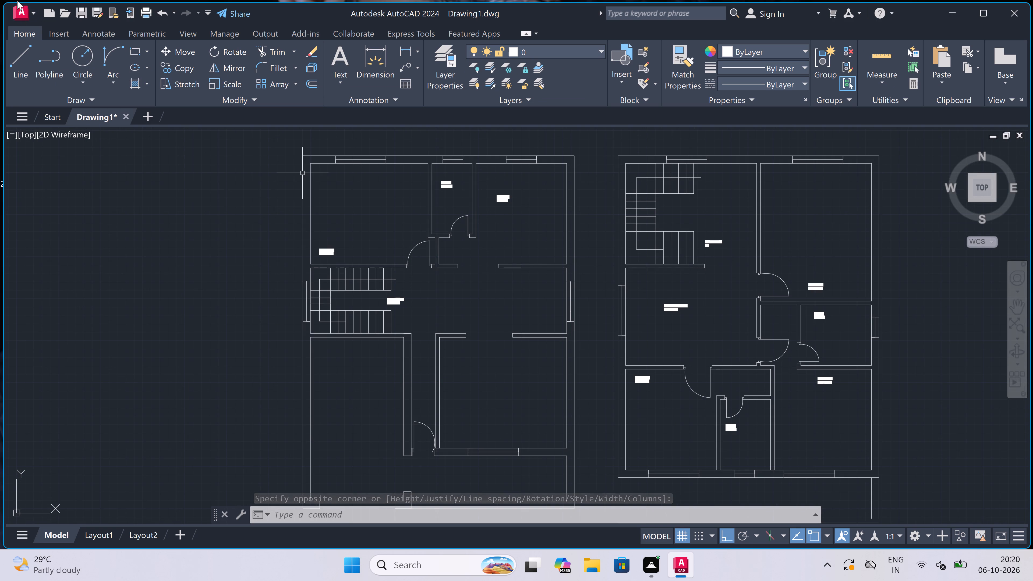
{"action": "left_click", "coordinate": [19, 9]}
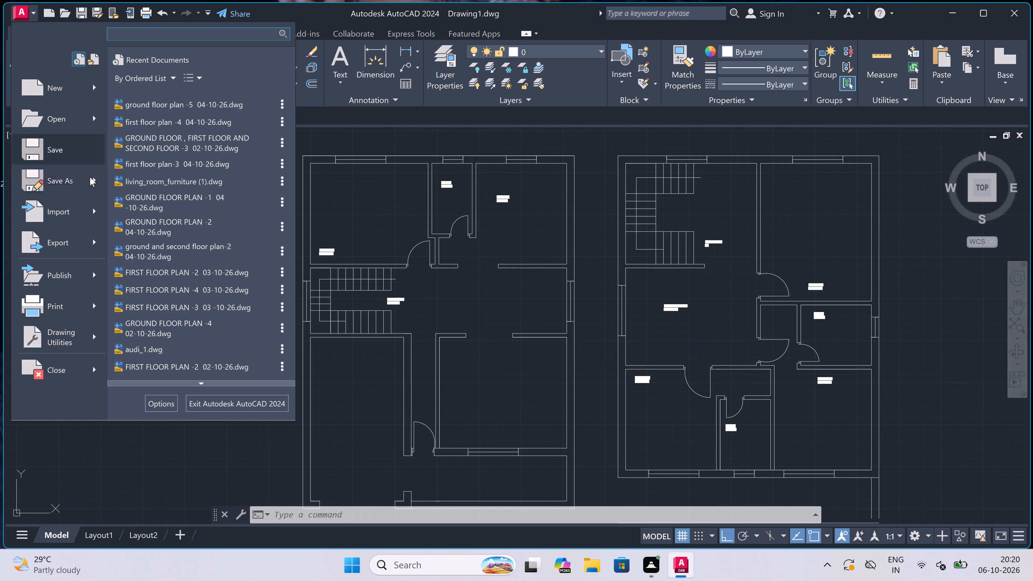
{"action": "left_click", "coordinate": [90, 179]}
{"action": "left_click", "coordinate": [73, 176]}
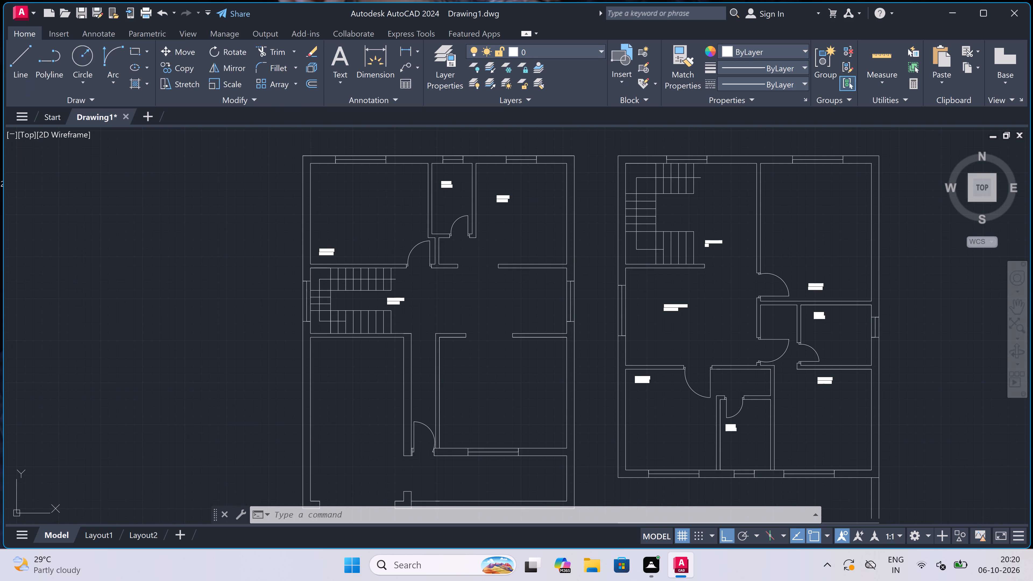
{"action": "key", "text": "BackSpace"}
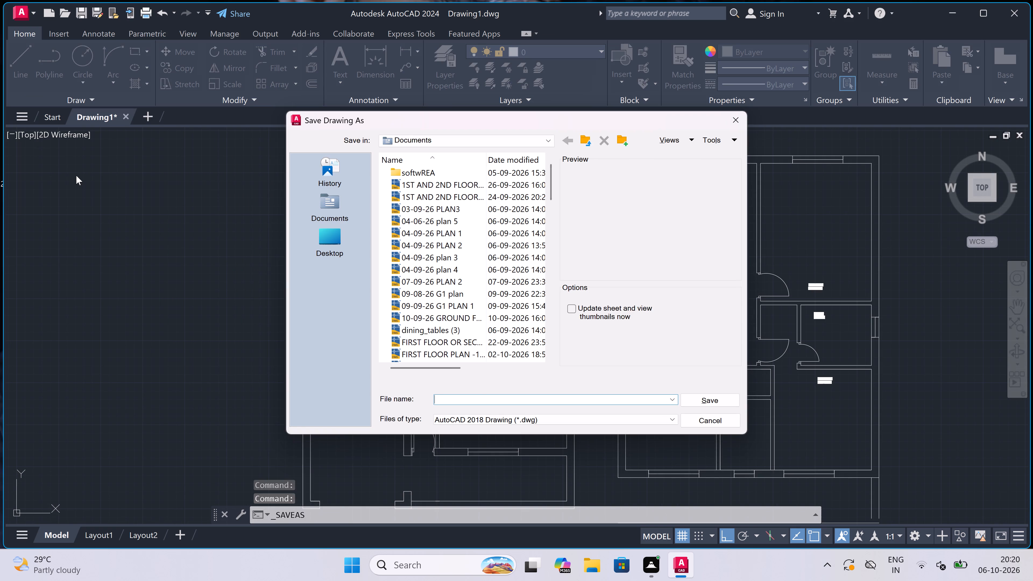
{"action": "type", "text": "ground floor"}
{"action": "key", "text": "space"}
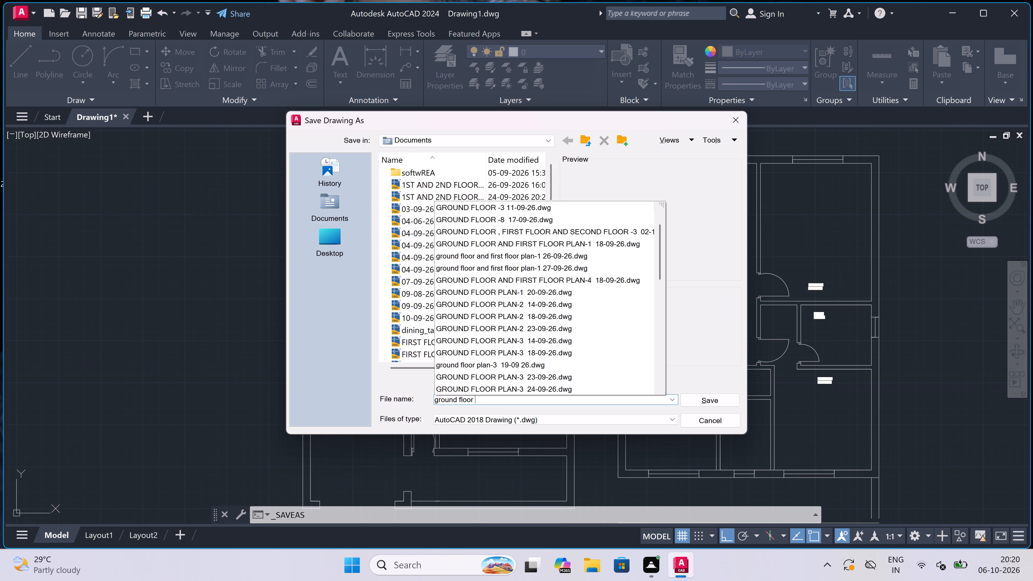
{"action": "type", "text": "plan -1"}
{"action": "key", "text": "space"}
{"action": "key", "text": "space"}
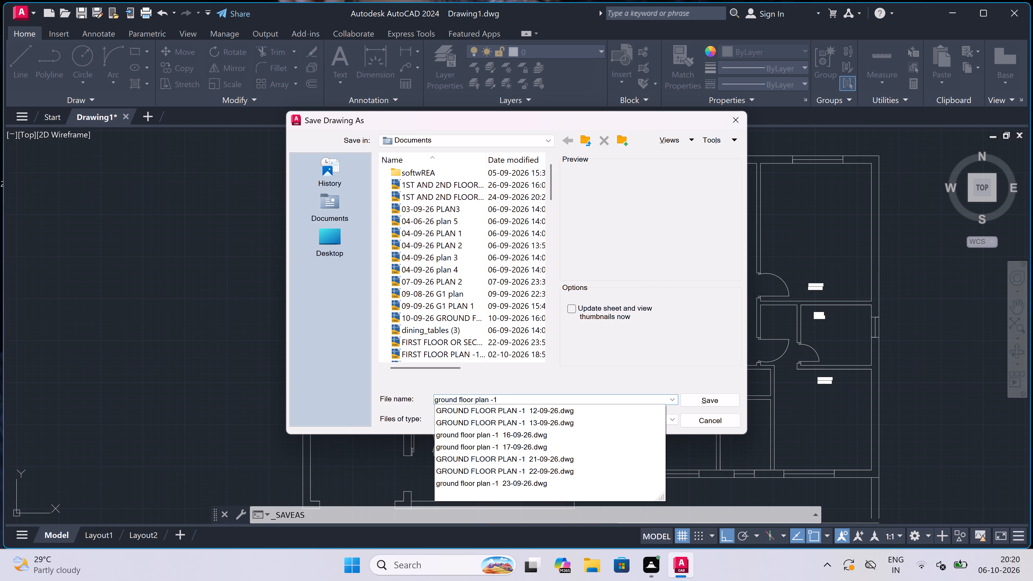
{"action": "key", "text": "0"}
{"action": "type", "text": "6-10-"}
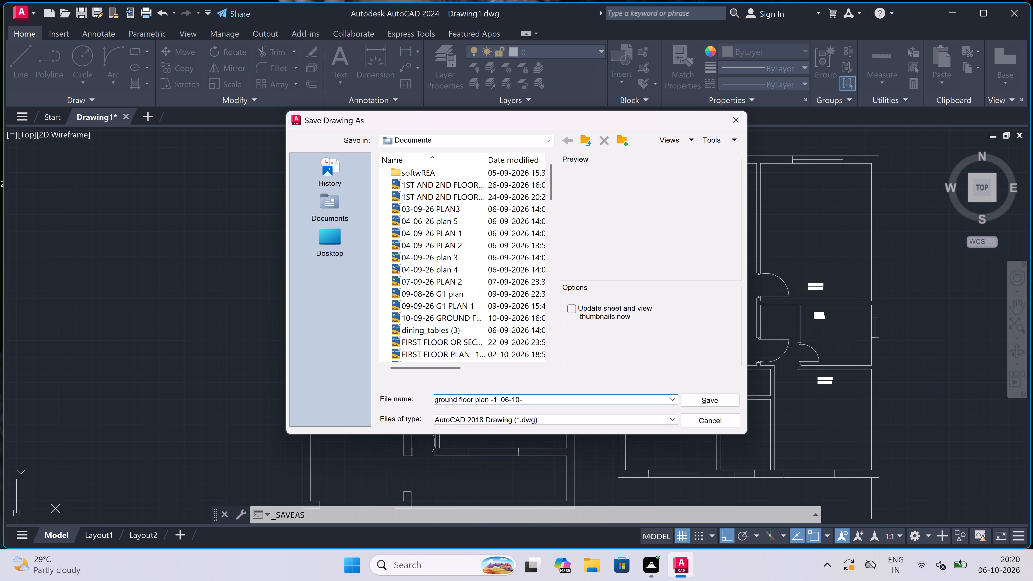
{"action": "type", "text": "26"}
{"action": "left_click", "coordinate": [712, 396]}
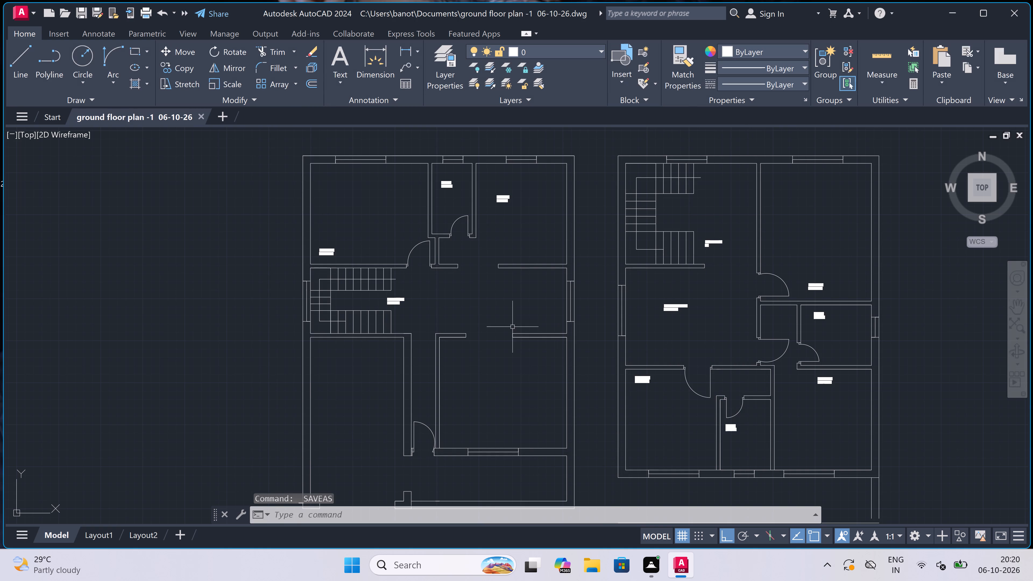
Add the multiline text label "DRAWING" with 13'0"x11'0" on a second line in the first plan's southeast room.
{"action": "scroll", "coordinate": [503, 330], "scroll_direction": "down", "scroll_amount": 2}
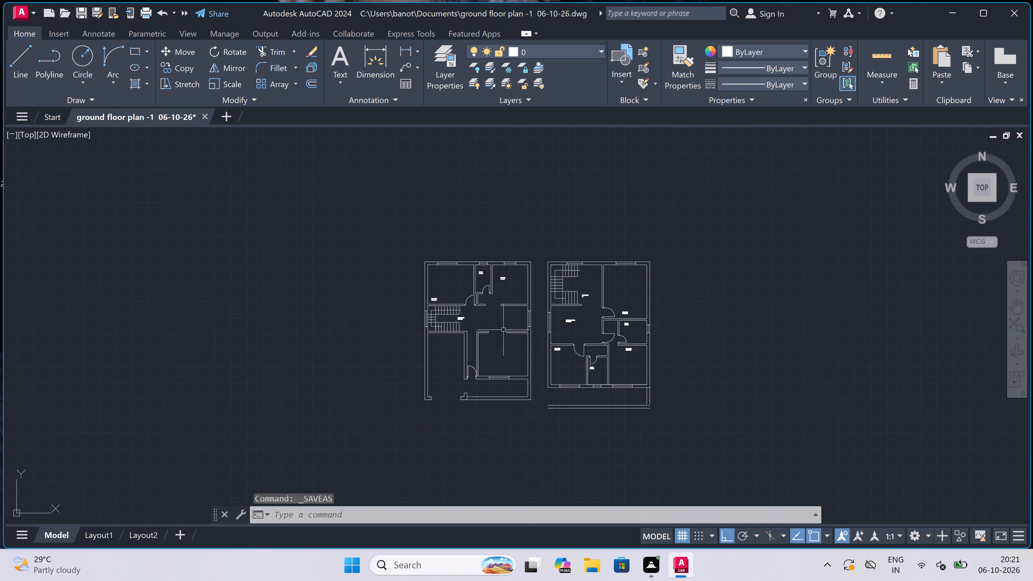
{"action": "scroll", "coordinate": [515, 358], "scroll_direction": "up", "scroll_amount": 3}
{"action": "type", "text": "mt"}
{"action": "key", "text": "space"}
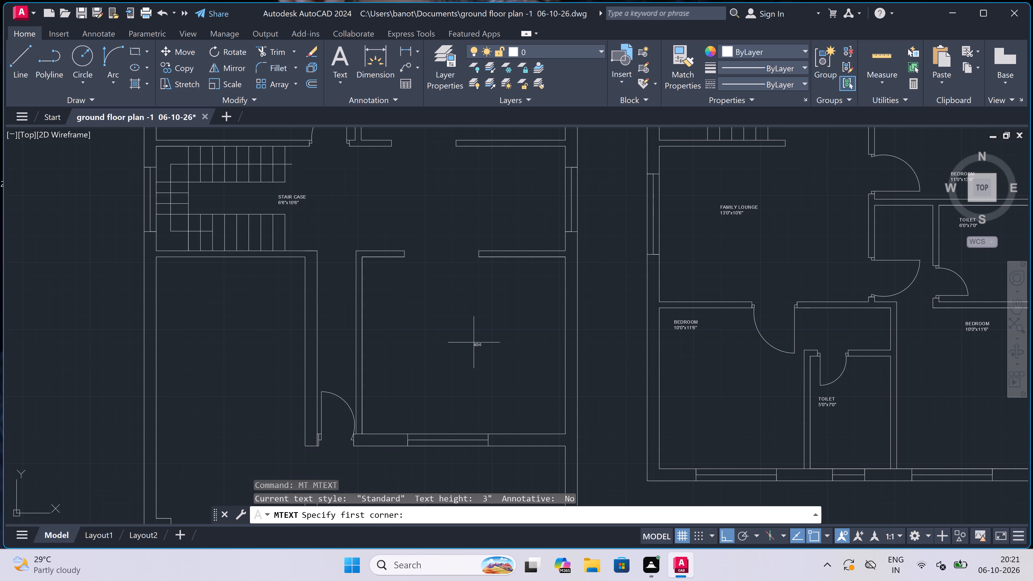
{"action": "scroll", "coordinate": [455, 326], "scroll_direction": "up", "scroll_amount": 1}
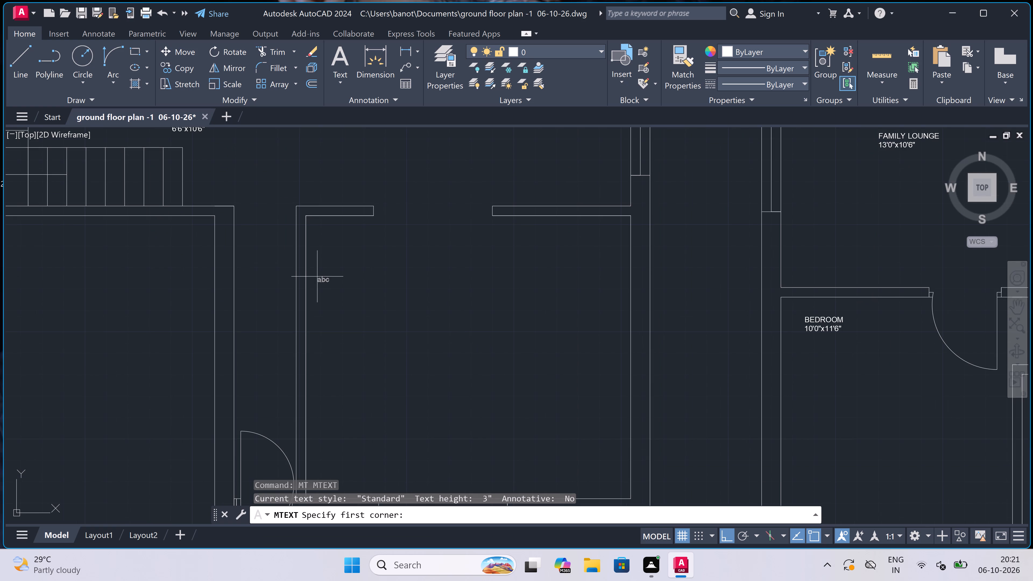
{"action": "left_click", "coordinate": [328, 270]}
{"action": "left_click", "coordinate": [914, 277]}
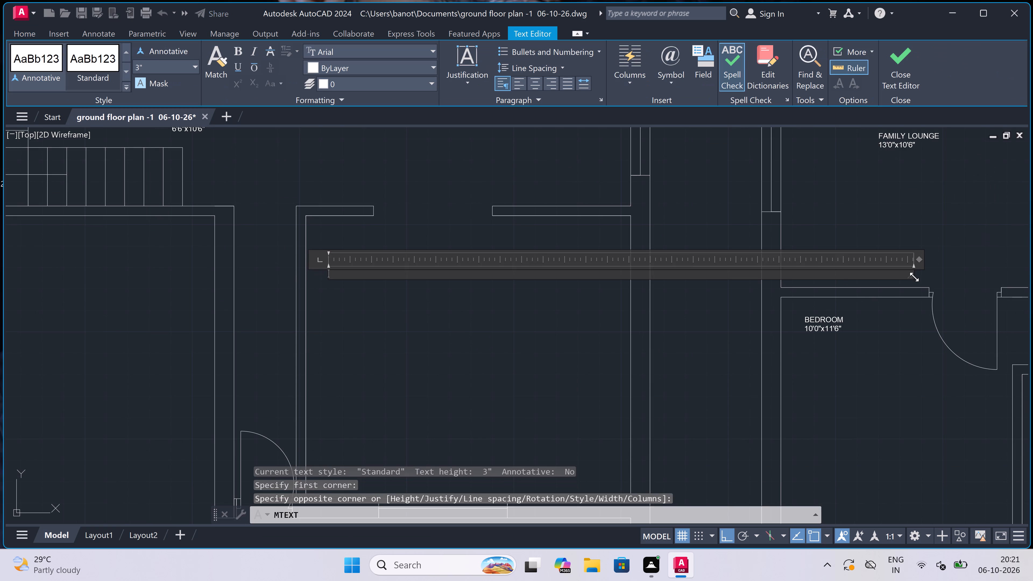
{"action": "type", "text": "DRAWING"}
{"action": "key", "text": "Return"}
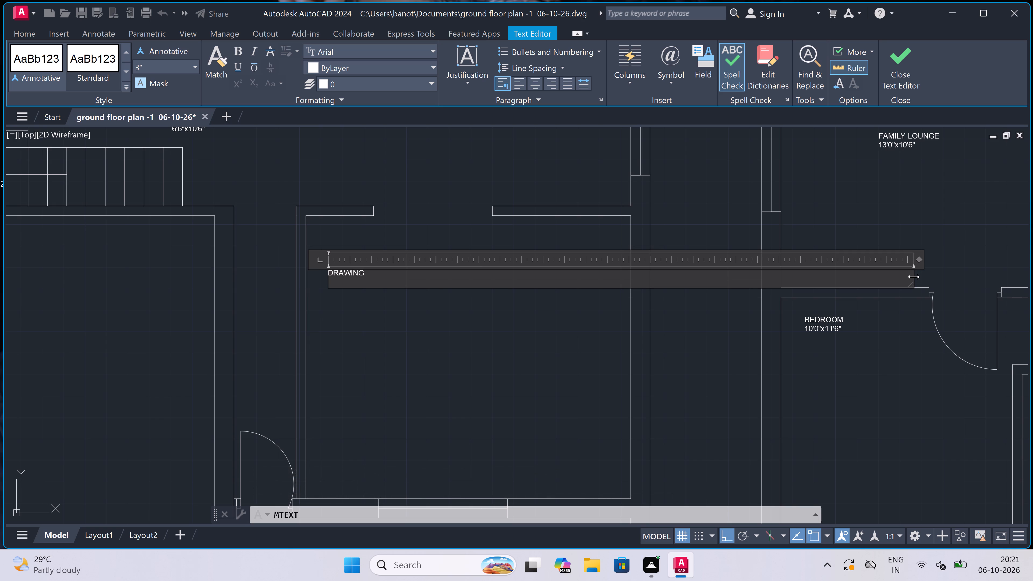
{"action": "type", "text": "13'0"}
{"action": "type", "text": "\"x"}
{"action": "type", "text": "11'0\""}
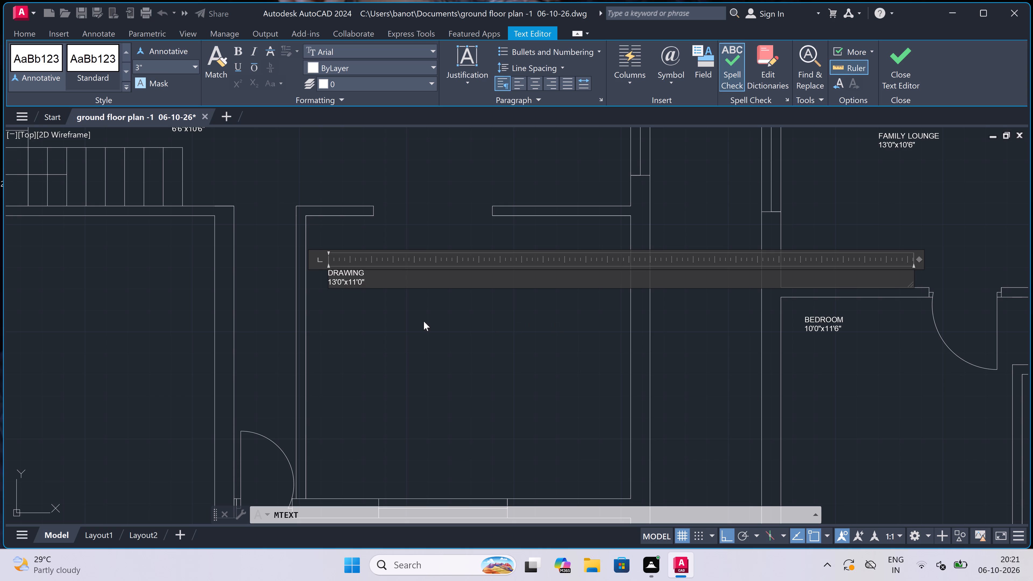
{"action": "left_click", "coordinate": [424, 321]}
{"action": "scroll", "coordinate": [426, 297], "scroll_direction": "down", "scroll_amount": 3}
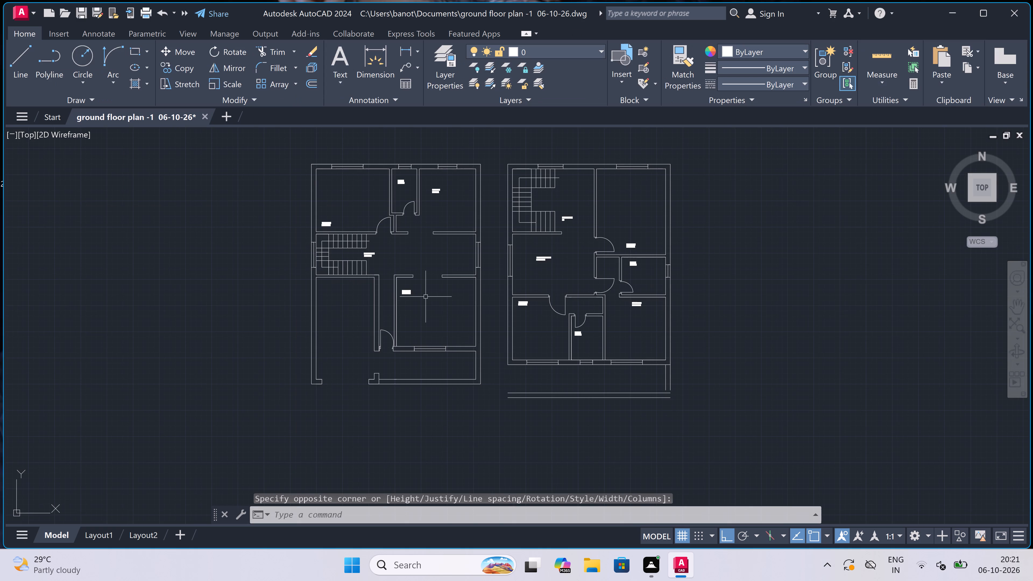
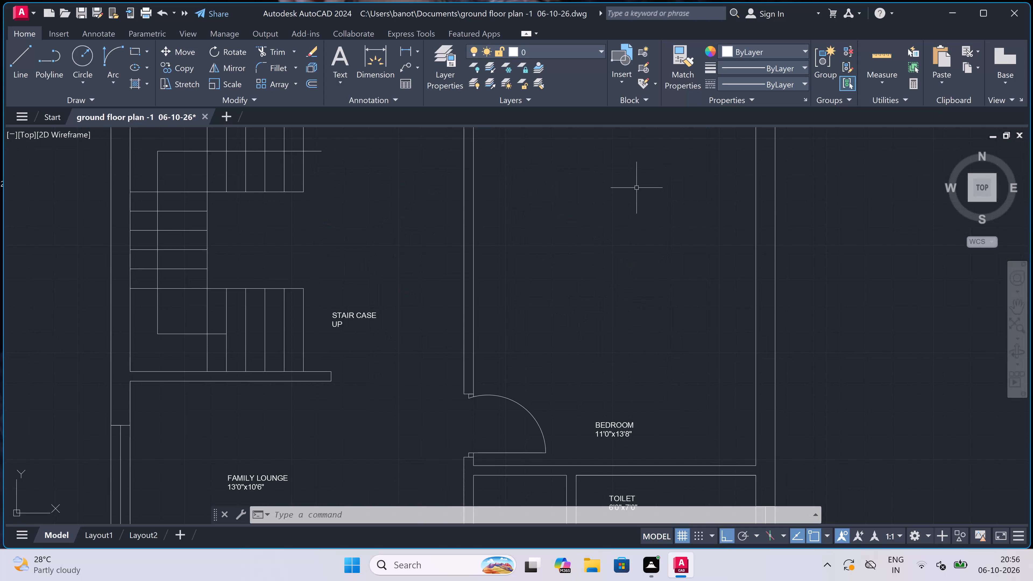
Select the KITCHEN label and all similar room labels in both floor plans, and set their text height to 6".
{"action": "scroll", "coordinate": [636, 188], "scroll_direction": "down", "scroll_amount": 4}
{"action": "scroll", "coordinate": [582, 325], "scroll_direction": "up", "scroll_amount": 3}
{"action": "scroll", "coordinate": [582, 324], "scroll_direction": "down", "scroll_amount": 4}
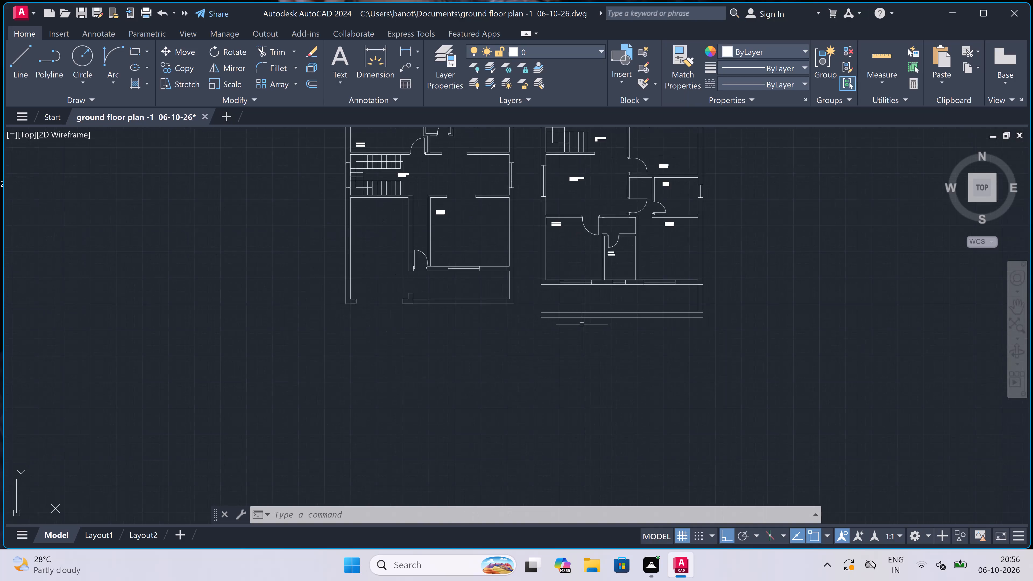
{"action": "scroll", "coordinate": [544, 306], "scroll_direction": "up", "scroll_amount": 2}
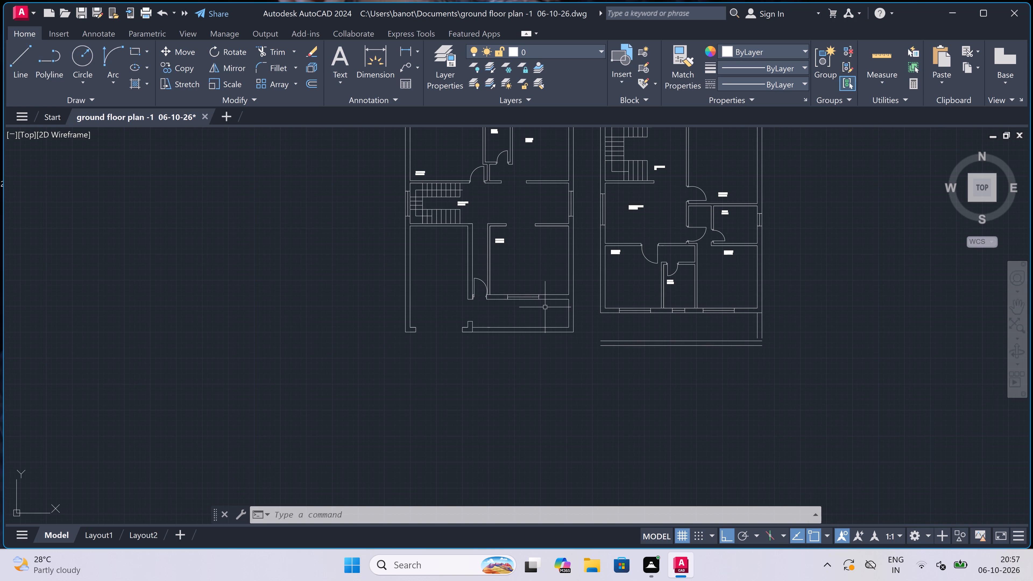
{"action": "scroll", "coordinate": [545, 308], "scroll_direction": "down", "scroll_amount": 1}
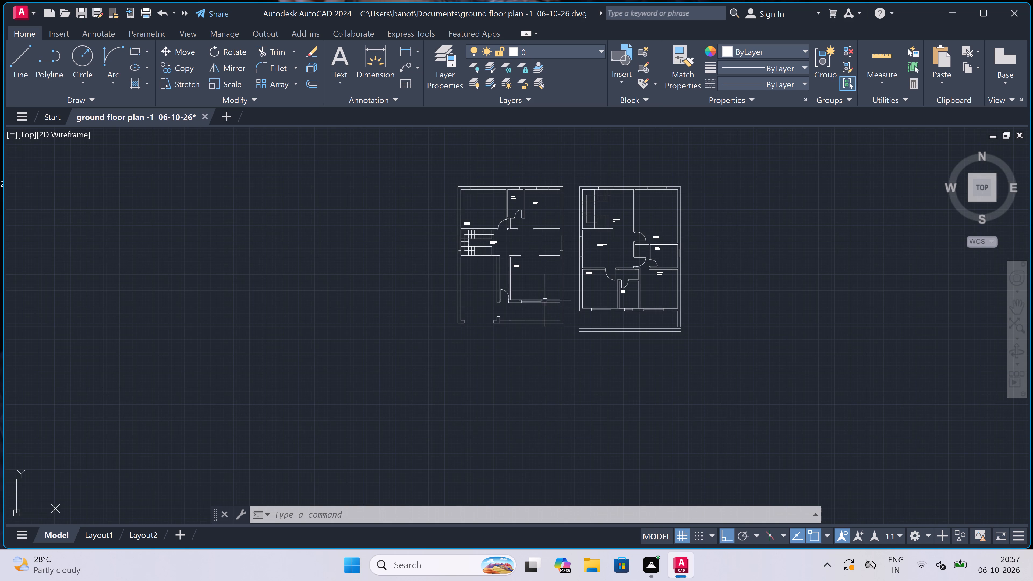
{"action": "scroll", "coordinate": [527, 200], "scroll_direction": "up", "scroll_amount": 2}
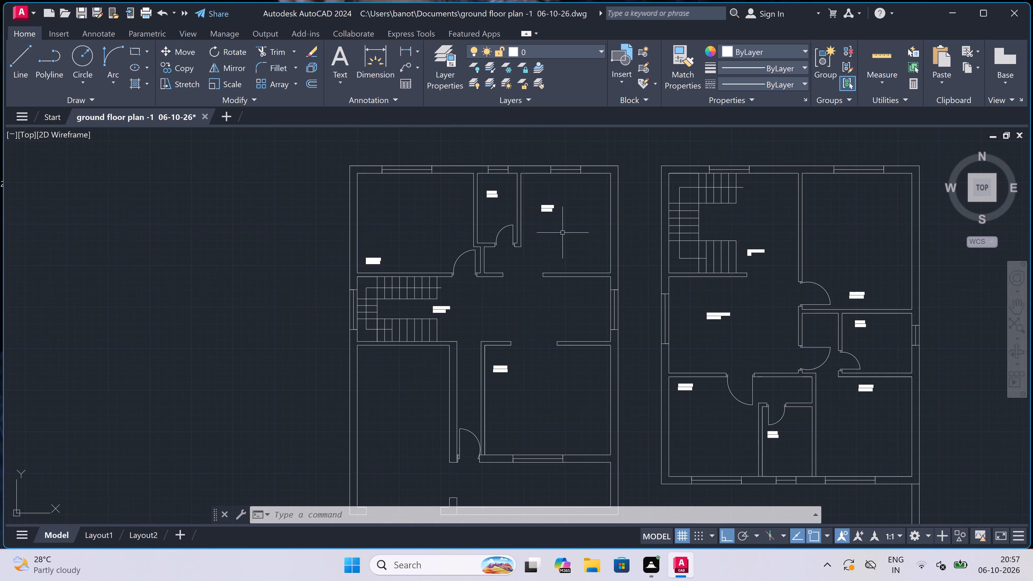
{"action": "scroll", "coordinate": [552, 186], "scroll_direction": "up", "scroll_amount": 2}
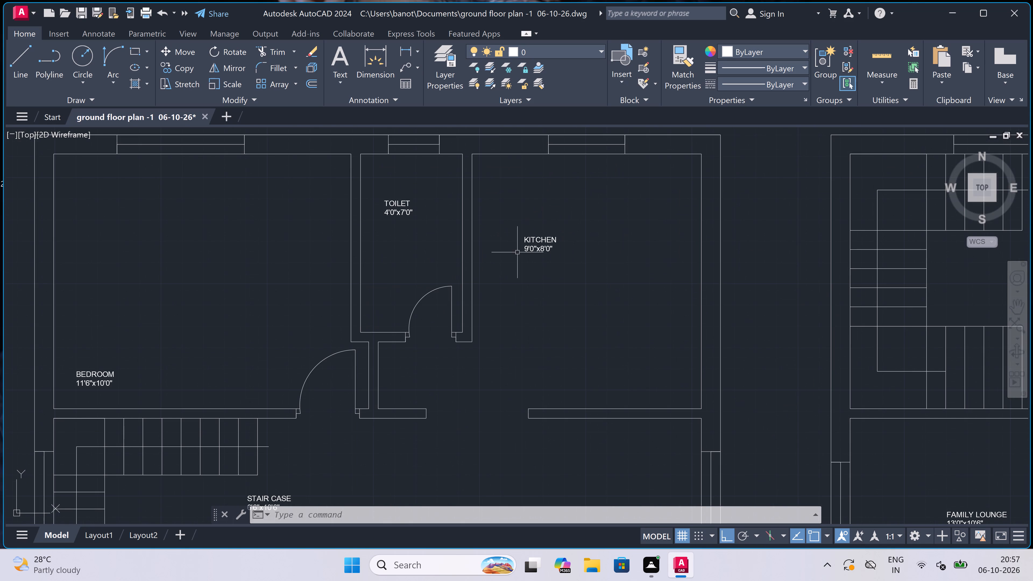
{"action": "scroll", "coordinate": [528, 243], "scroll_direction": "up", "scroll_amount": 2}
{"action": "left_click", "coordinate": [532, 240]}
{"action": "right_click", "coordinate": [479, 242]}
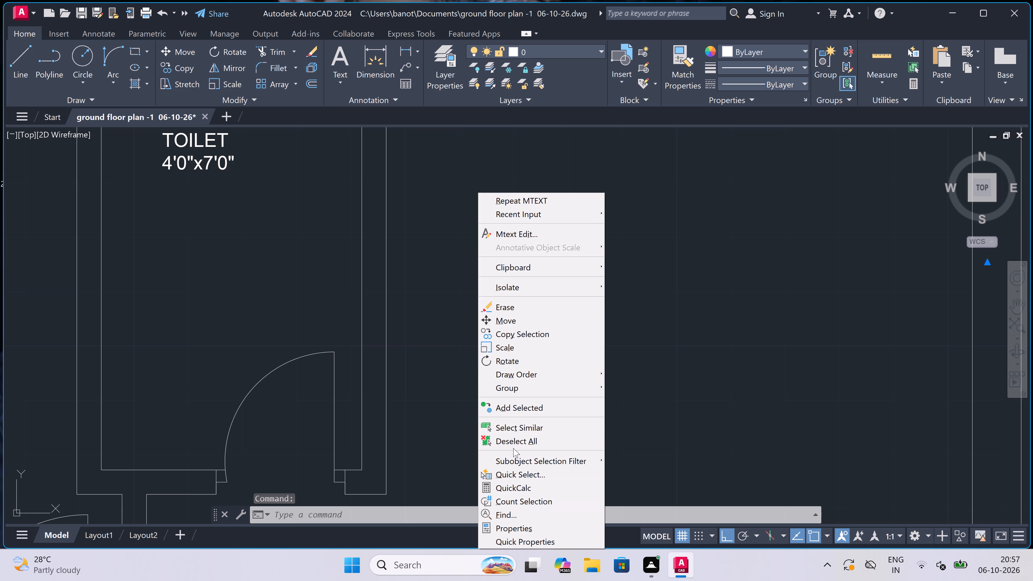
{"action": "left_click", "coordinate": [512, 425]}
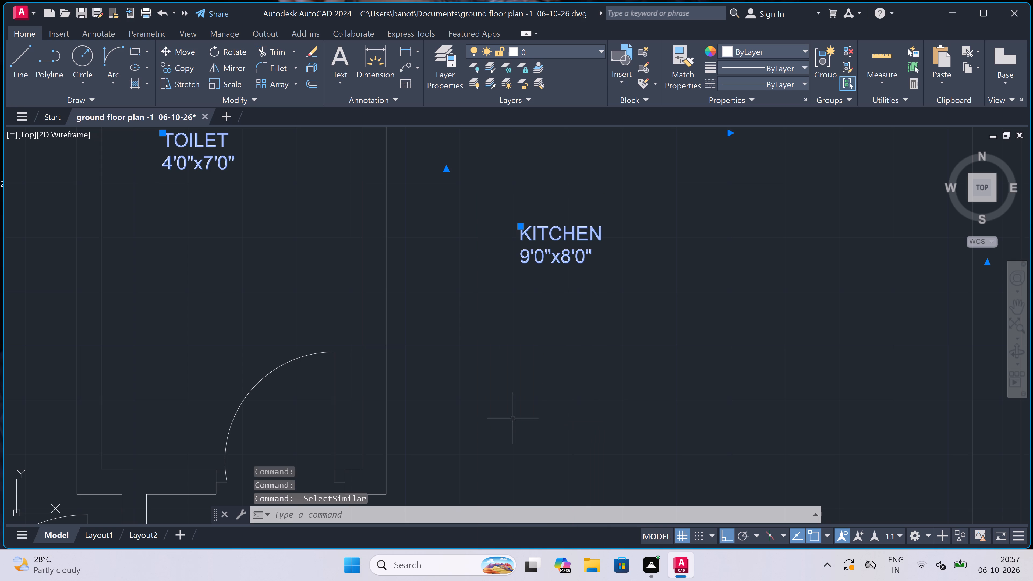
{"action": "right_click", "coordinate": [498, 352]}
{"action": "left_click", "coordinate": [532, 331]}
{"action": "left_click", "coordinate": [104, 308]}
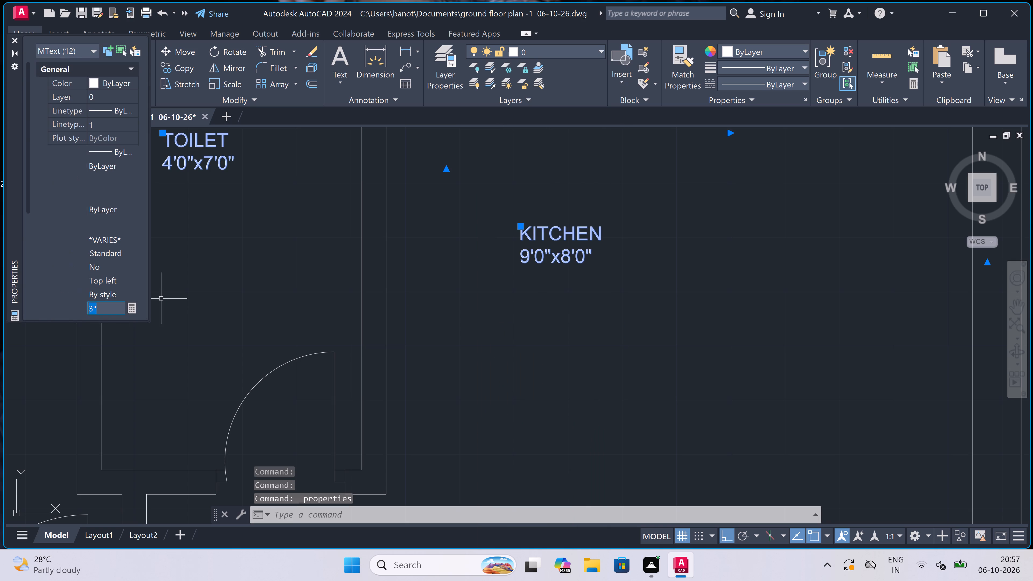
{"action": "key", "text": "BackSpace"}
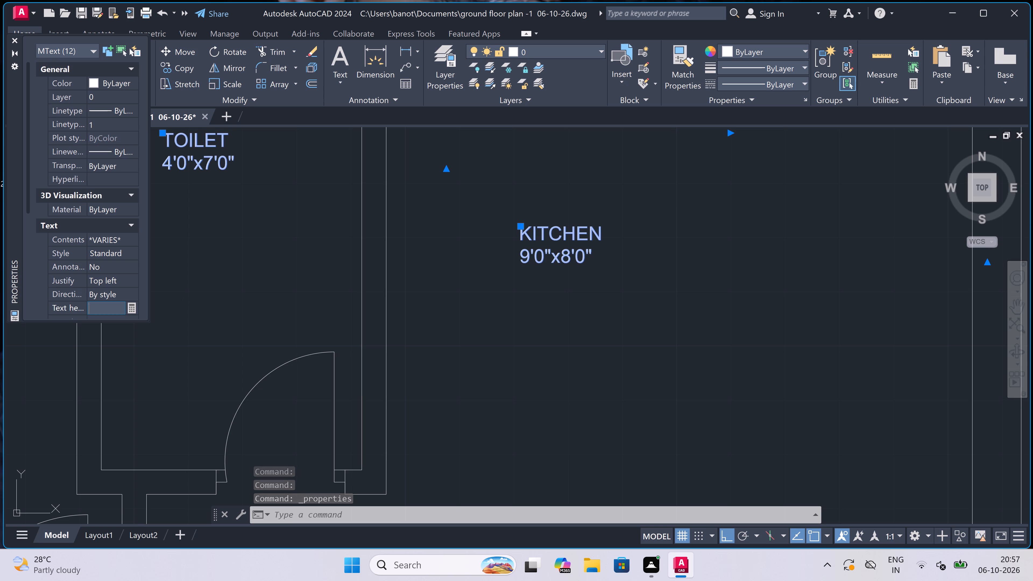
{"action": "type", "text": "6\""}
{"action": "left_click", "coordinate": [171, 290]}
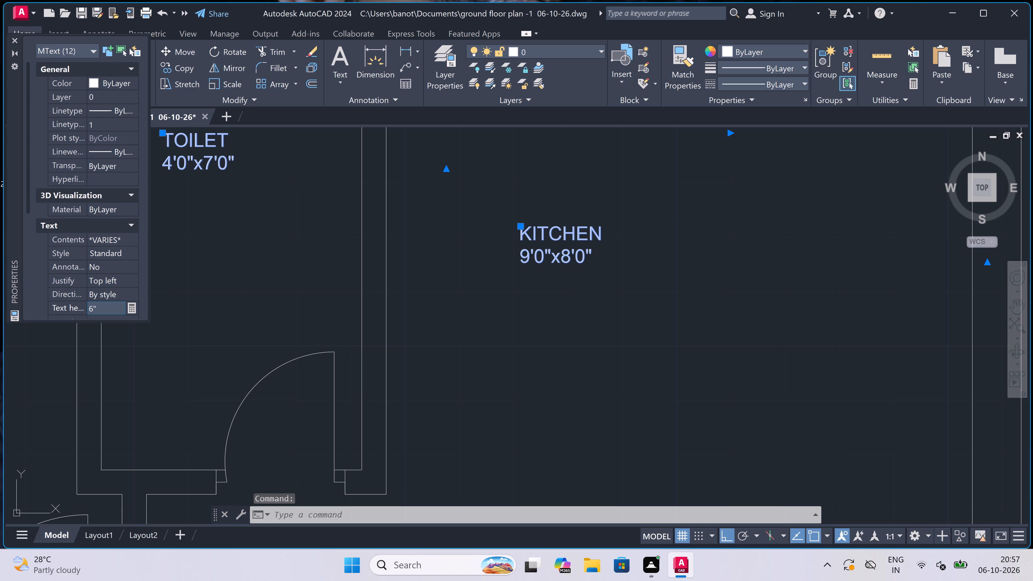
{"action": "scroll", "coordinate": [497, 291], "scroll_direction": "down", "scroll_amount": 5}
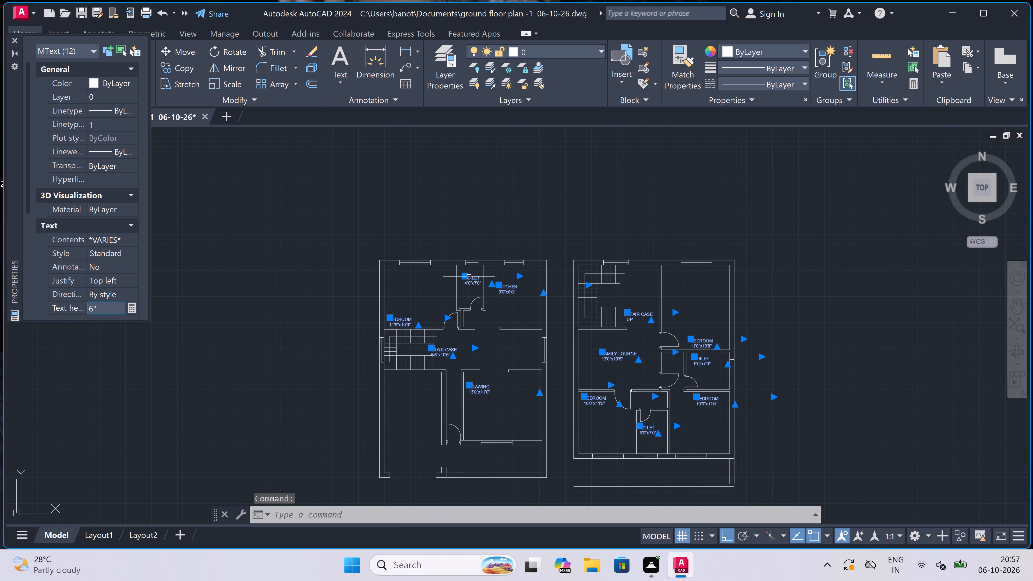
{"action": "key", "text": "Escape"}
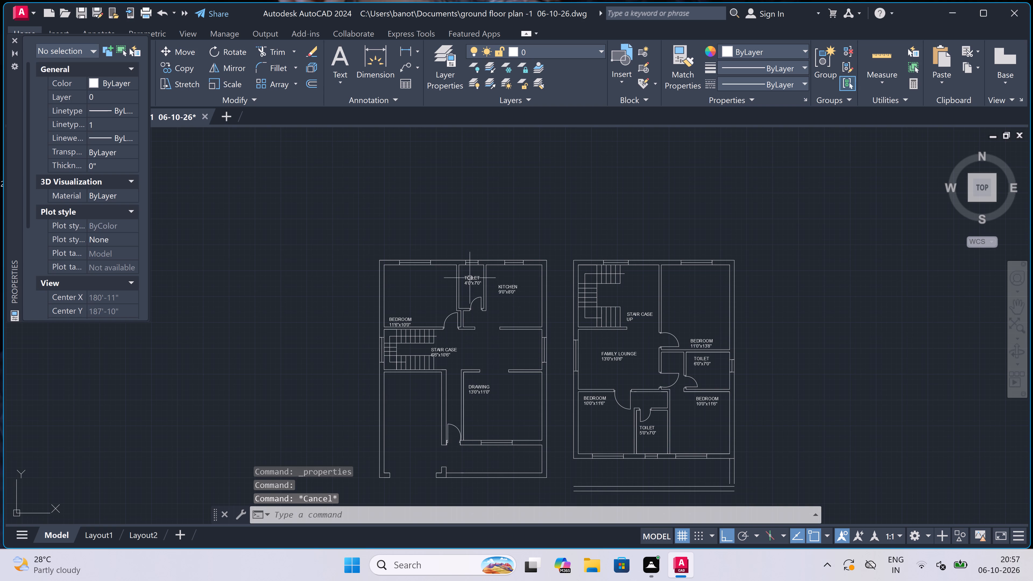
Turn Ortho off and move the 6'6"x10'6" STAIR CASE label off the stair lines into the clear space beside the flights.
{"action": "scroll", "coordinate": [453, 334], "scroll_direction": "up", "scroll_amount": 3}
{"action": "scroll", "coordinate": [434, 343], "scroll_direction": "down", "scroll_amount": 3}
{"action": "scroll", "coordinate": [412, 364], "scroll_direction": "up", "scroll_amount": 1}
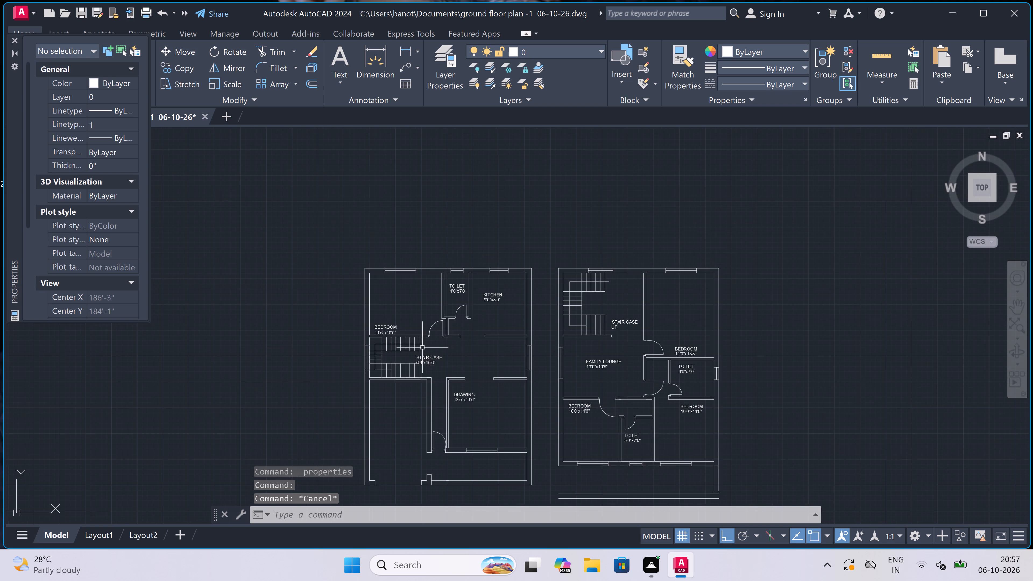
{"action": "scroll", "coordinate": [412, 364], "scroll_direction": "up", "scroll_amount": 3}
{"action": "scroll", "coordinate": [428, 333], "scroll_direction": "up", "scroll_amount": 1}
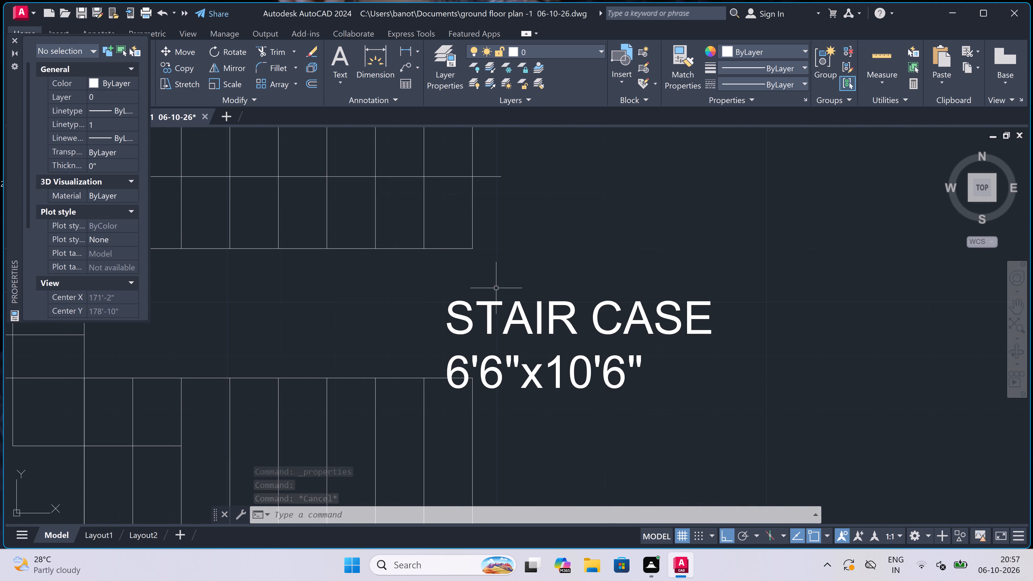
{"action": "left_click", "coordinate": [485, 302]}
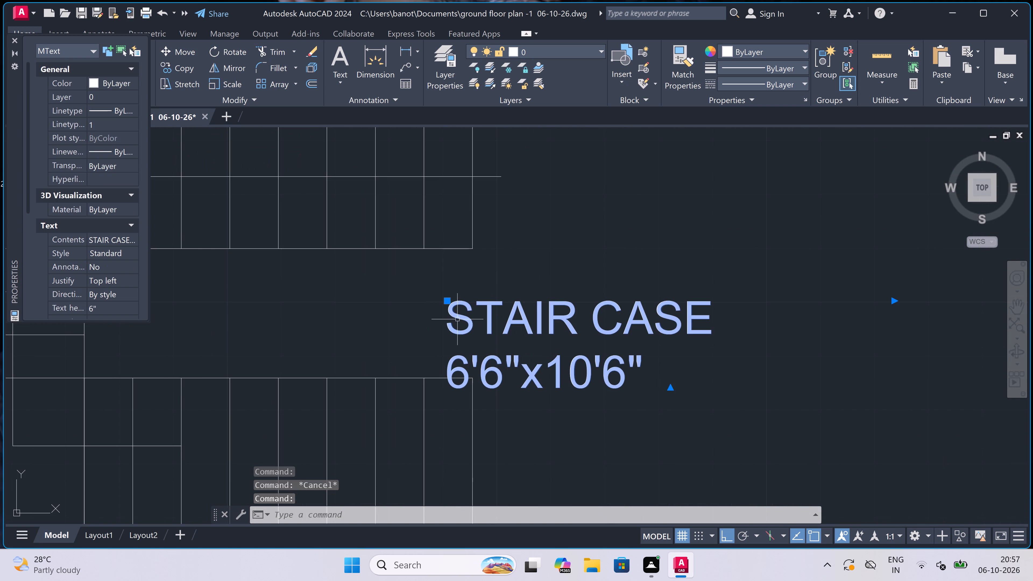
{"action": "left_click", "coordinate": [450, 304]}
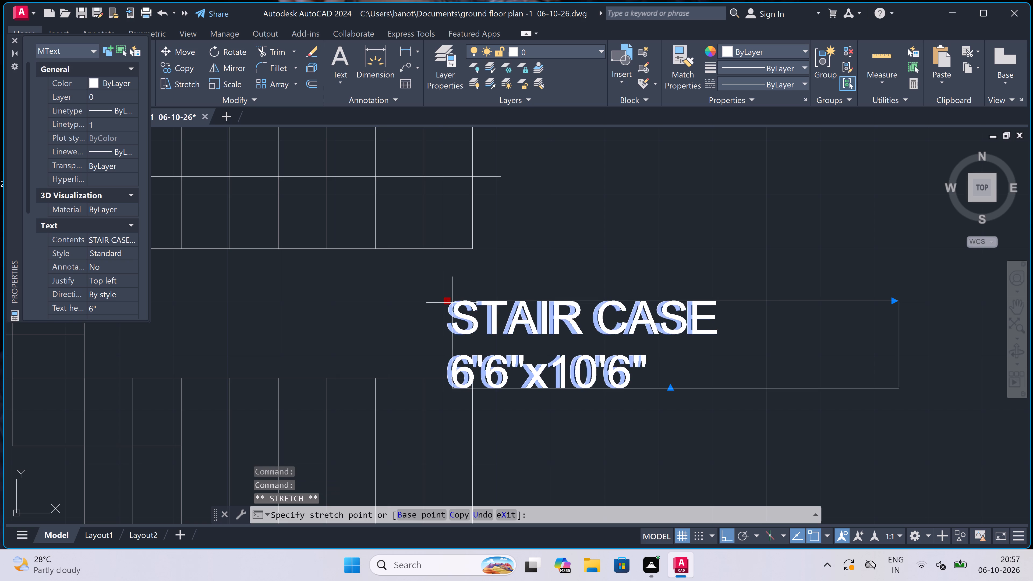
{"action": "key", "text": "F8"}
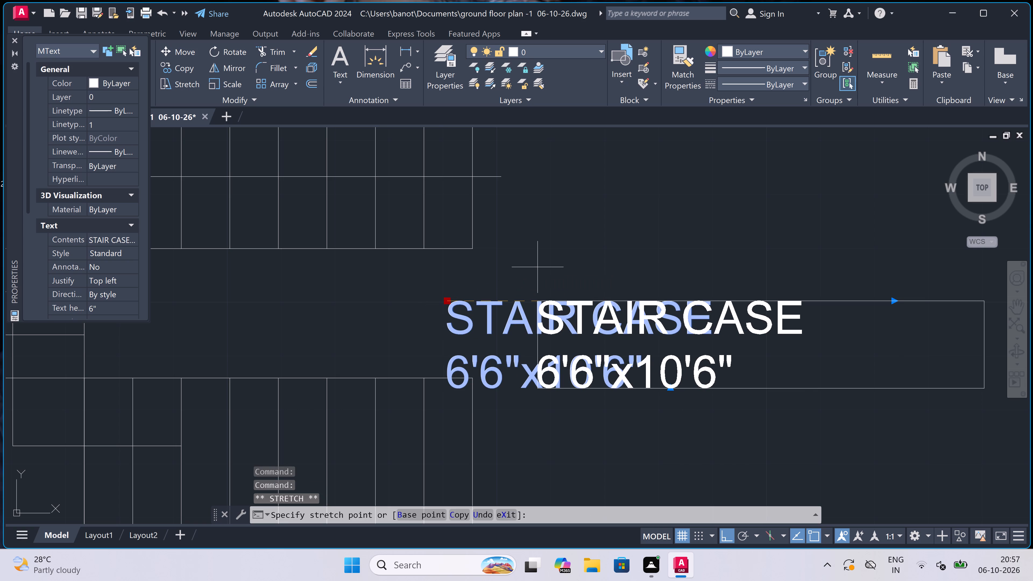
{"action": "left_click", "coordinate": [516, 263]}
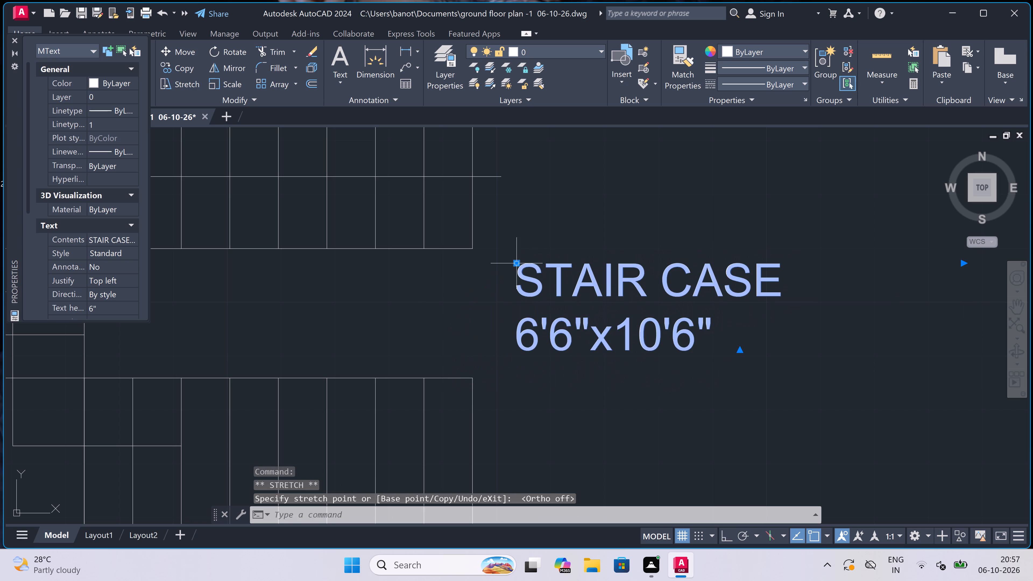
{"action": "scroll", "coordinate": [489, 265], "scroll_direction": "down", "scroll_amount": 1}
{"action": "key", "text": "Escape"}
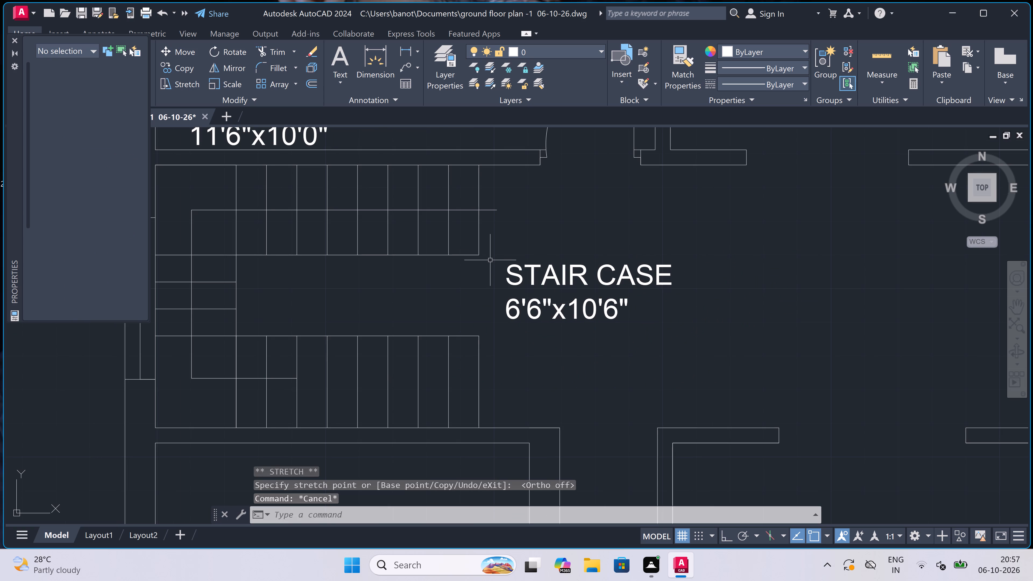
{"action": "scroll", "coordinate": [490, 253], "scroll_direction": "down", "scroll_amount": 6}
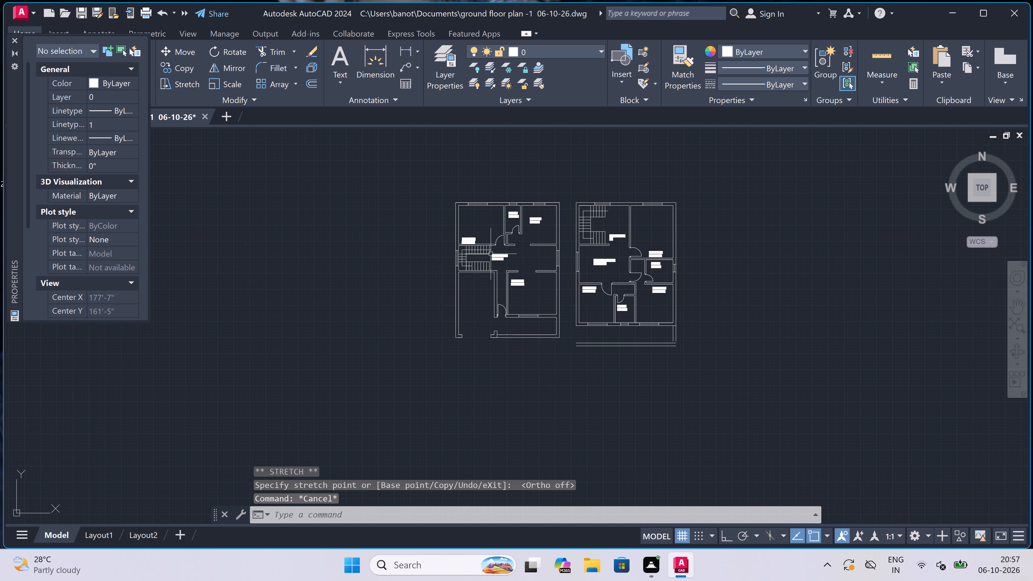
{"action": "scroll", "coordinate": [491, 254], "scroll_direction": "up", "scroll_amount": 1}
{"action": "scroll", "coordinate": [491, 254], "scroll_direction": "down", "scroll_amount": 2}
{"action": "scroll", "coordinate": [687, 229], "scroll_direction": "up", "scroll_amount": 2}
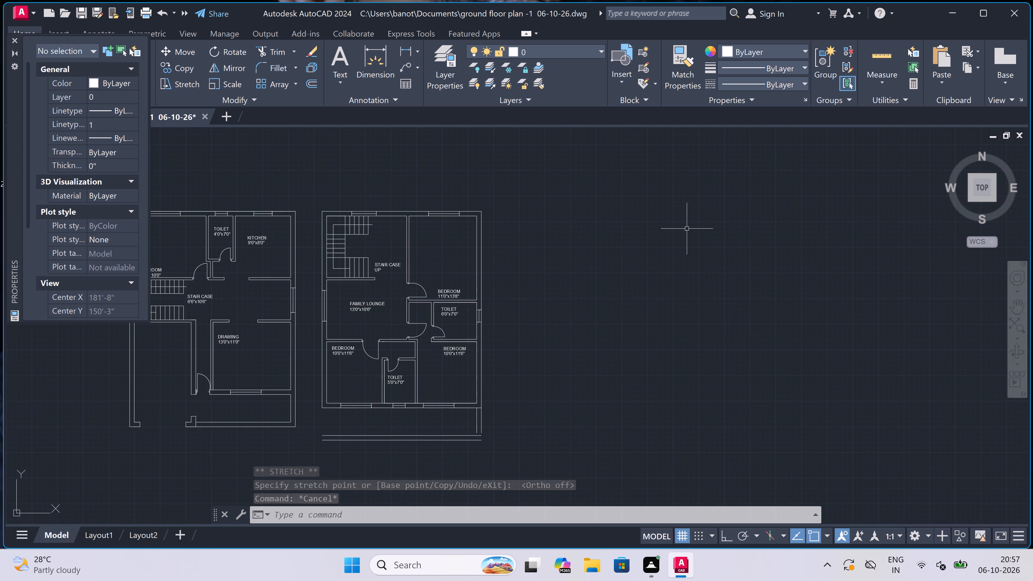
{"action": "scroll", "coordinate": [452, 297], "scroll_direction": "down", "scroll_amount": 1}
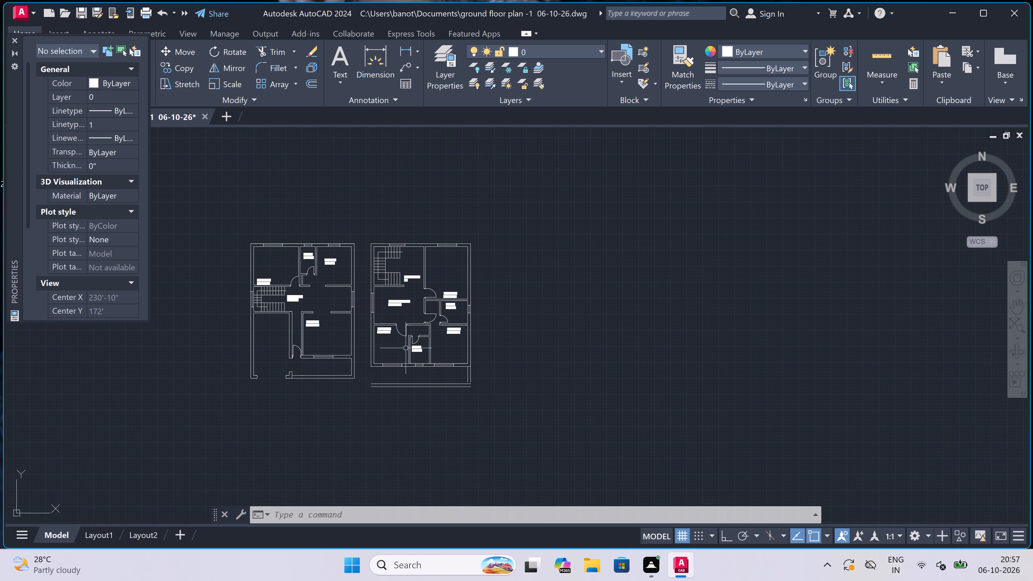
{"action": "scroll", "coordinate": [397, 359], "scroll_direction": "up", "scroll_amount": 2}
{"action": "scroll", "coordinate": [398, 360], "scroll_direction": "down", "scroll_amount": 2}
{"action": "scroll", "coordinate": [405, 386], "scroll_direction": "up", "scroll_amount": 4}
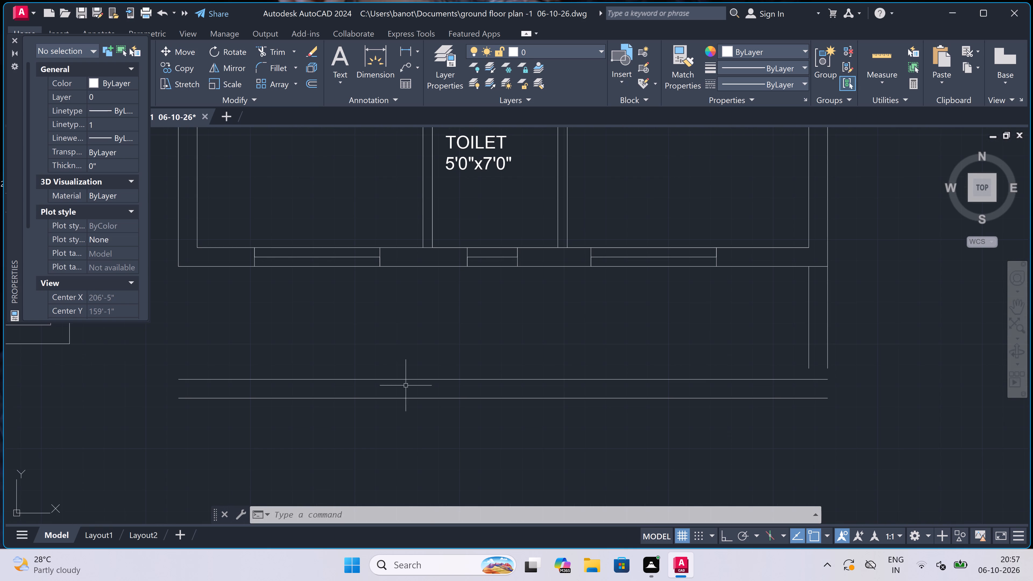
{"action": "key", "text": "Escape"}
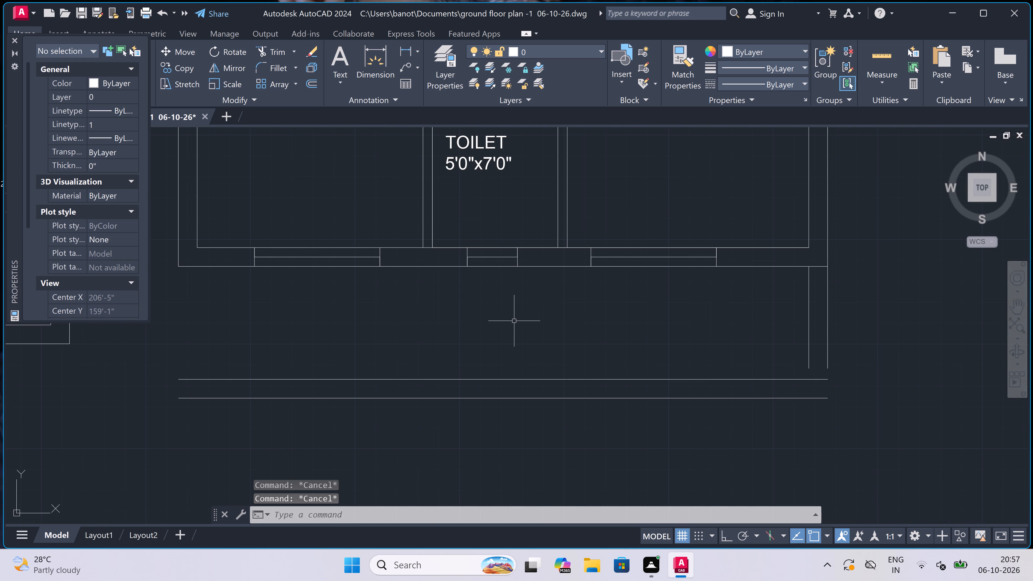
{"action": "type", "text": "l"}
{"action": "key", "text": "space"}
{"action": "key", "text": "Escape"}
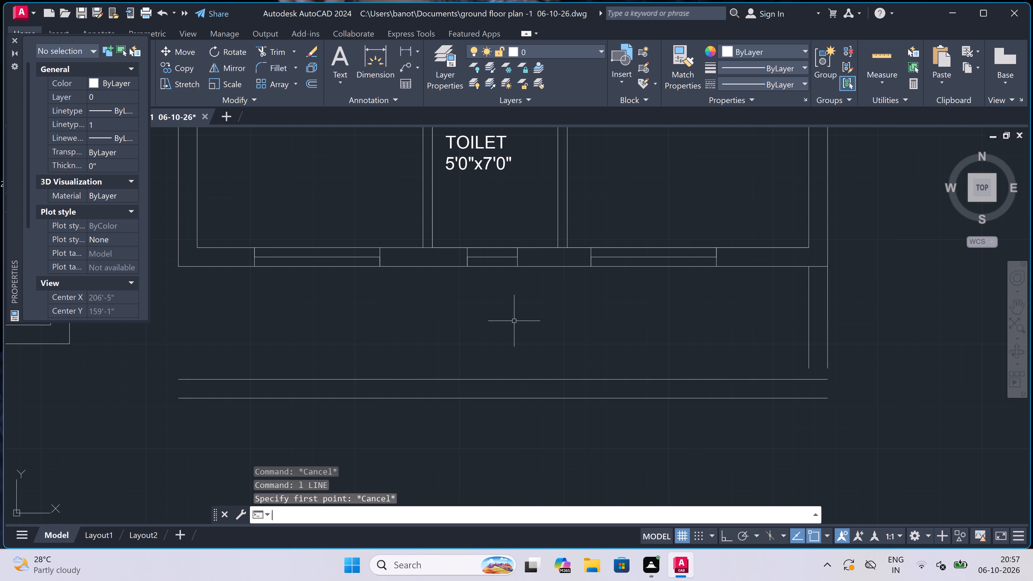
Extend the outer wall line on each side of the 5'0"x7'0" toilet down to the nearer of the two parallel front lines.
{"action": "type", "text": "ex"}
{"action": "key", "text": "space"}
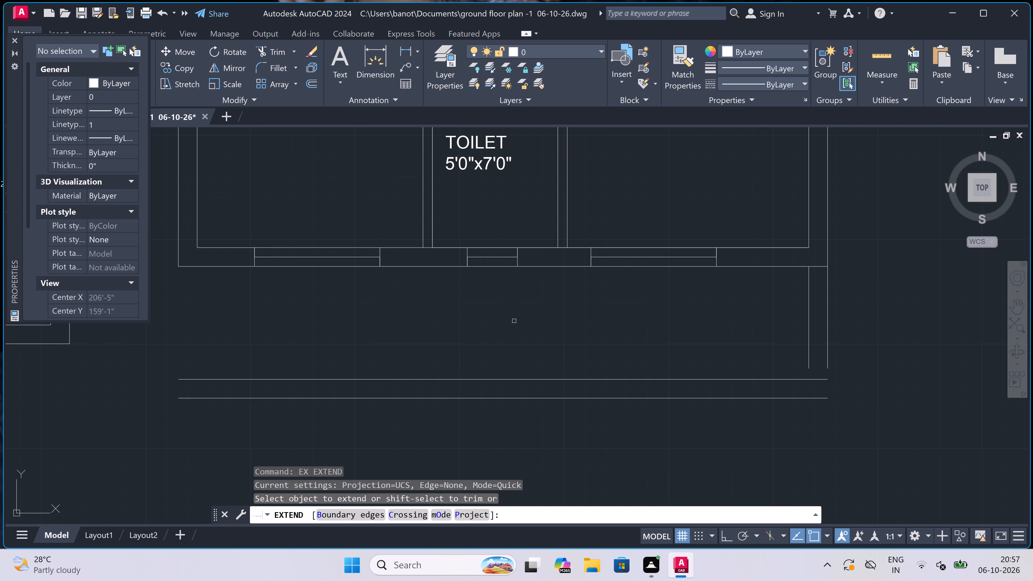
{"action": "left_click", "coordinate": [423, 231]}
{"action": "left_click", "coordinate": [423, 231]}
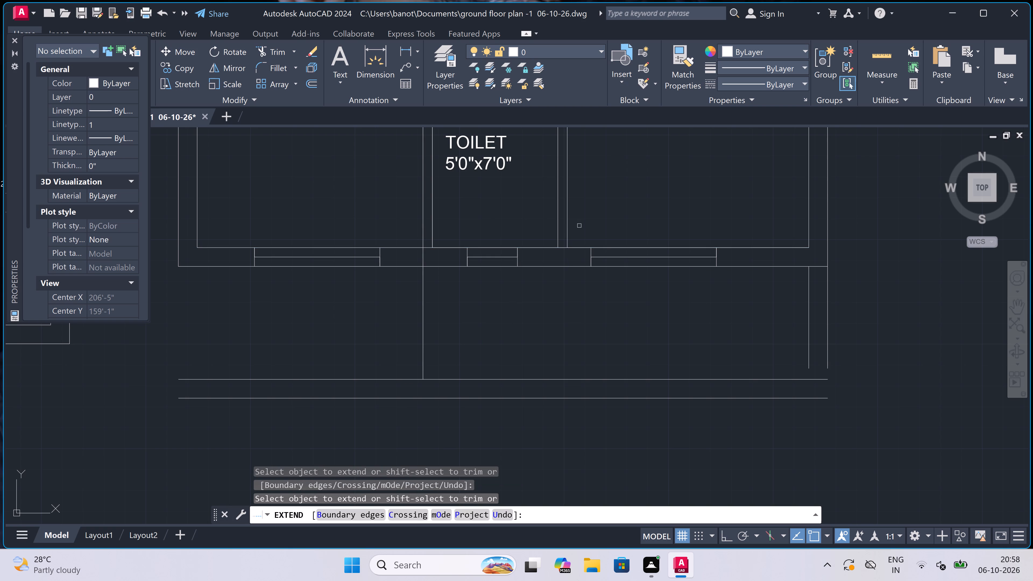
{"action": "left_click", "coordinate": [568, 210]}
{"action": "left_click", "coordinate": [568, 211]}
{"action": "scroll", "coordinate": [487, 308], "scroll_direction": "up", "scroll_amount": 1}
{"action": "key", "text": "Escape"}
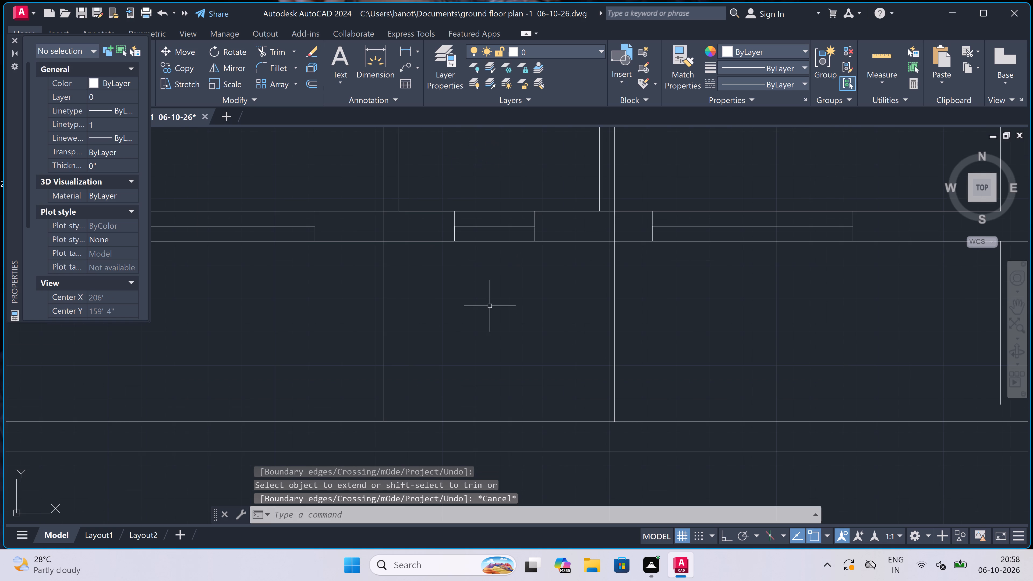
With Ortho on, draw a line 9" inward from the toilet's left outer wall line, then down to the nearer front line.
{"action": "type", "text": "l"}
{"action": "key", "text": "space"}
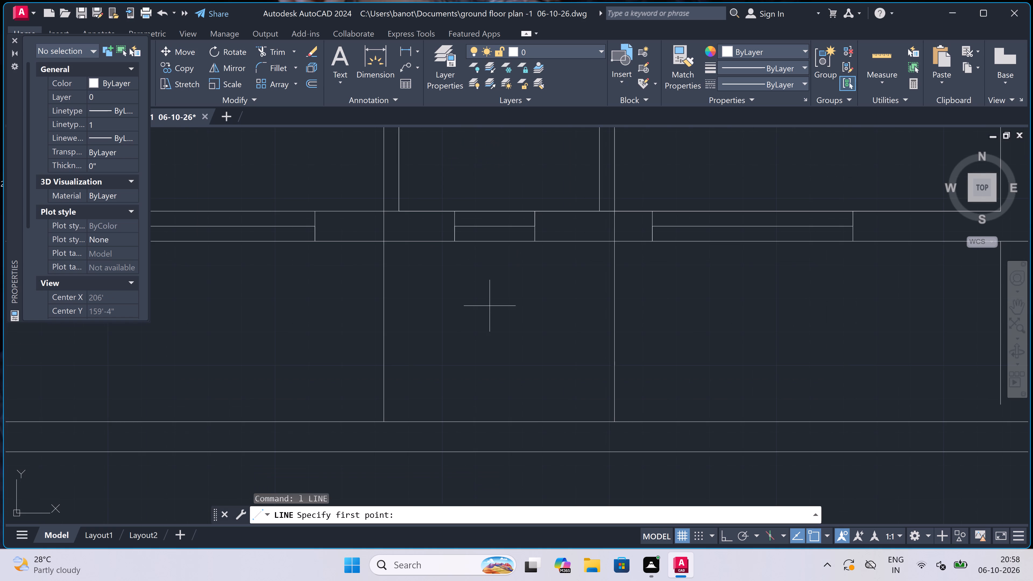
{"action": "left_click", "coordinate": [381, 244]}
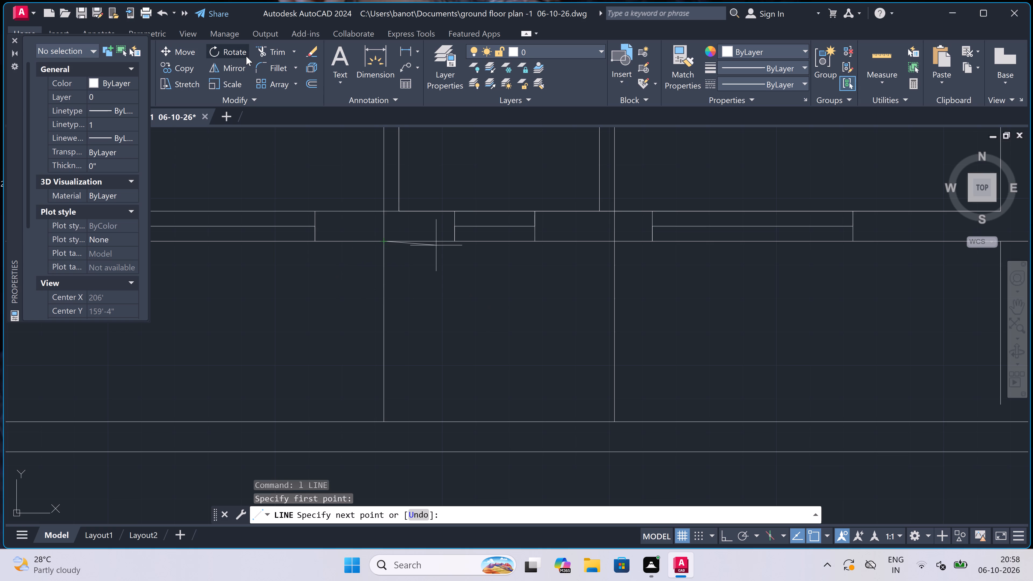
{"action": "type", "text": "9\""}
{"action": "key", "text": "space"}
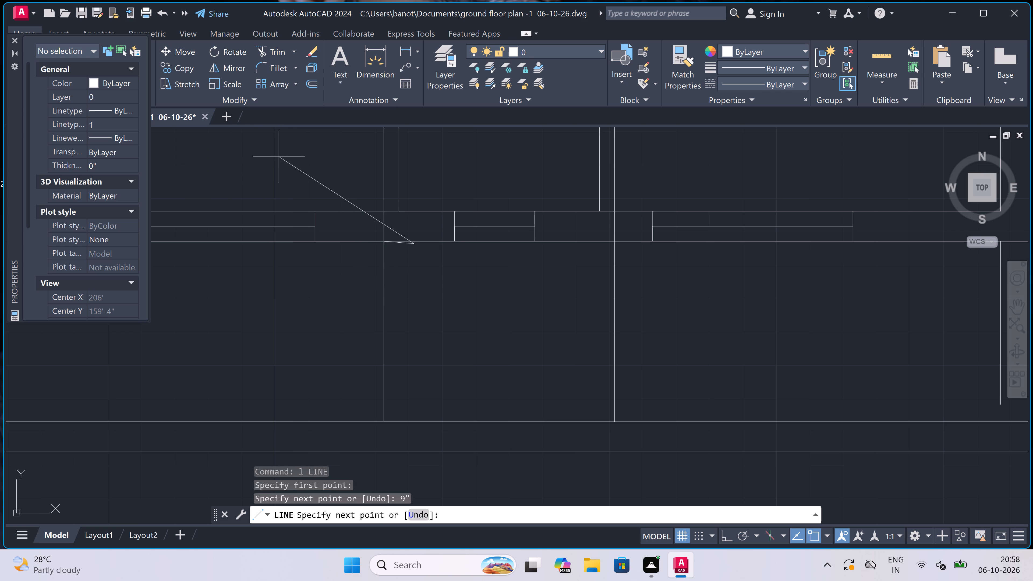
{"action": "key", "text": "ctrl+z"}
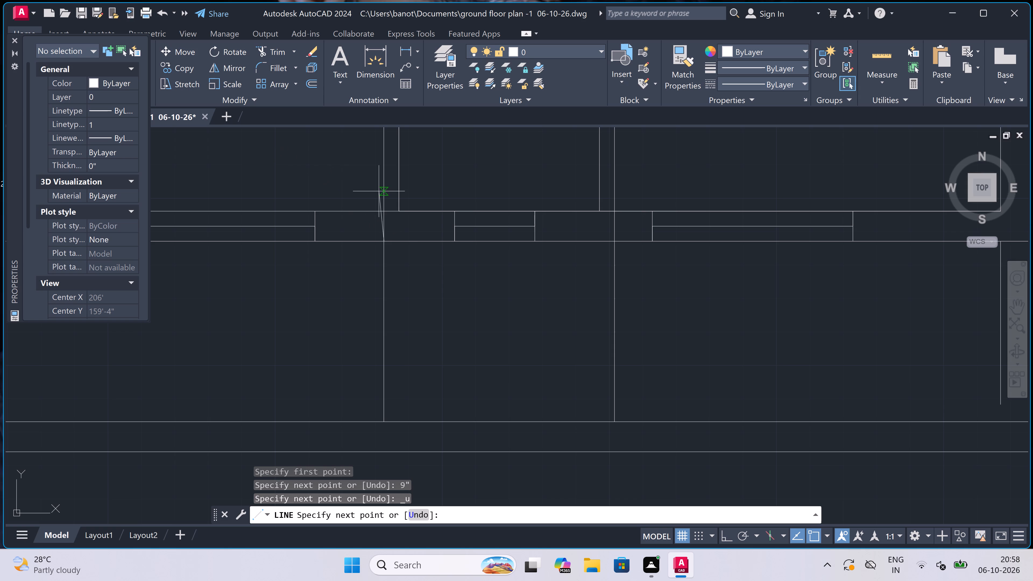
{"action": "key", "text": "F8"}
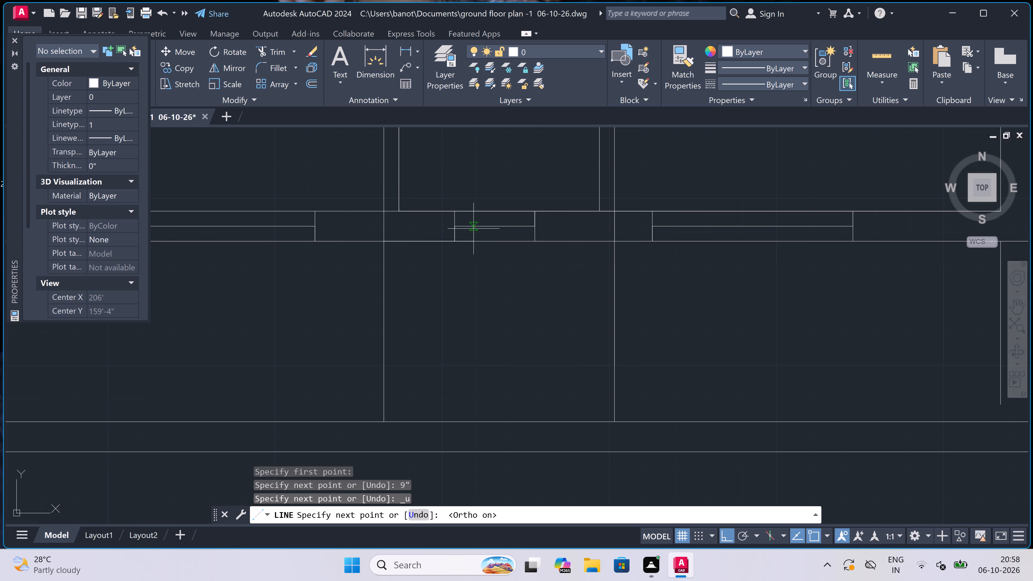
{"action": "type", "text": "9\""}
{"action": "key", "text": "space"}
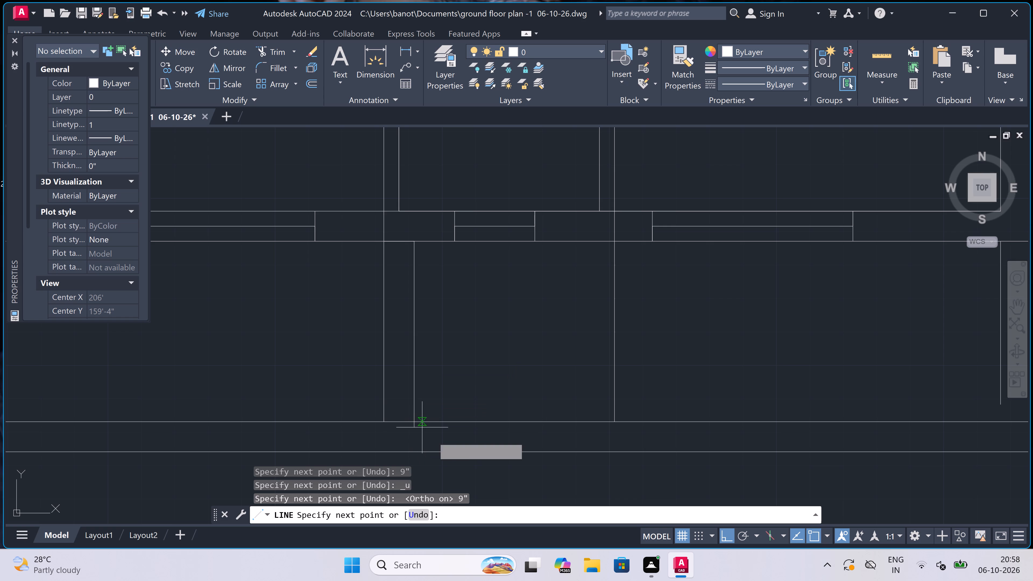
{"action": "left_click", "coordinate": [415, 422]}
{"action": "key", "text": "Escape"}
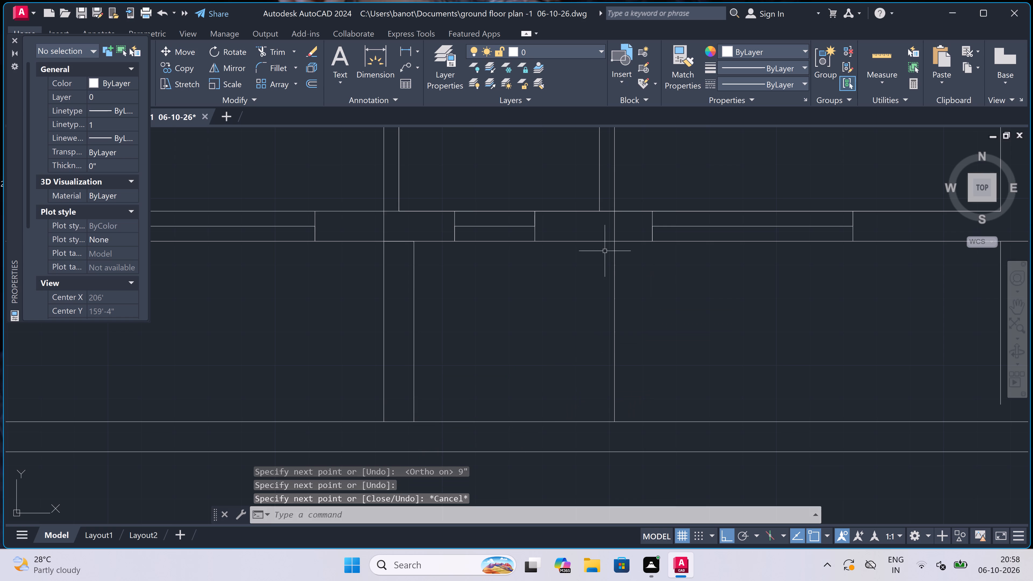
Draw a matching line 9" inward from the toilet's right outer wall line and down to the nearer front line.
{"action": "key", "text": "space"}
{"action": "left_click", "coordinate": [613, 244]}
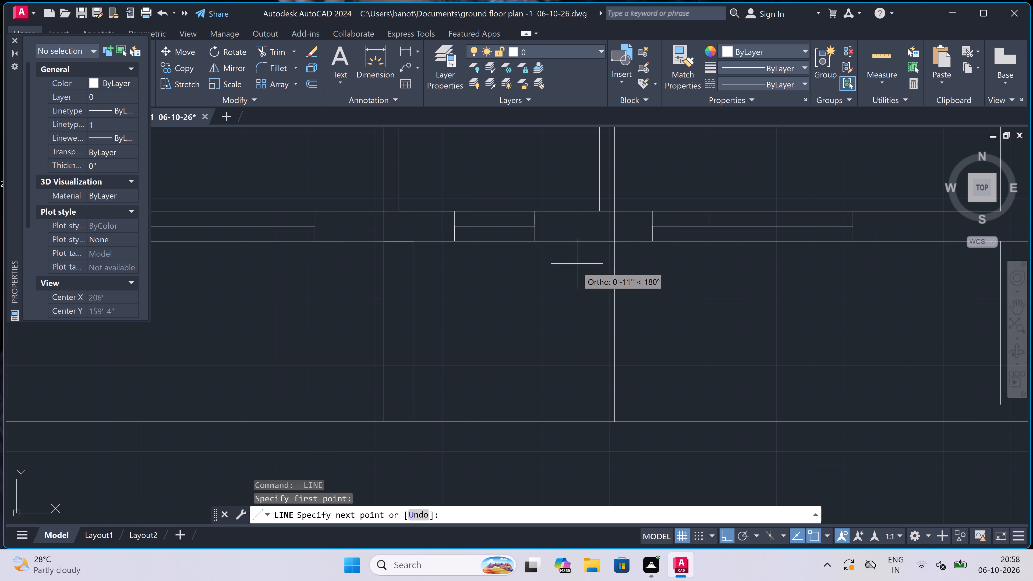
{"action": "type", "text": "9\""}
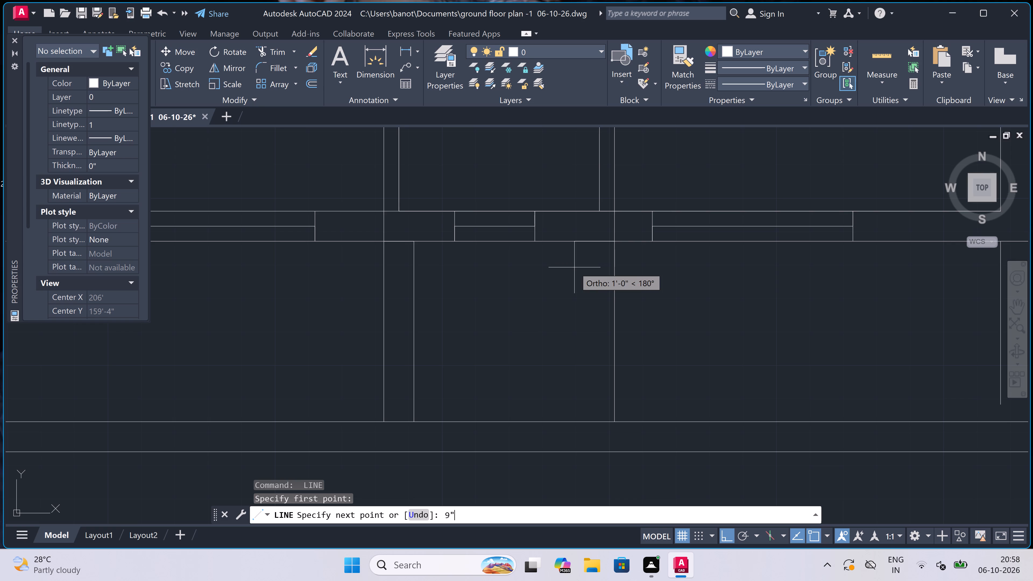
{"action": "key", "text": "space"}
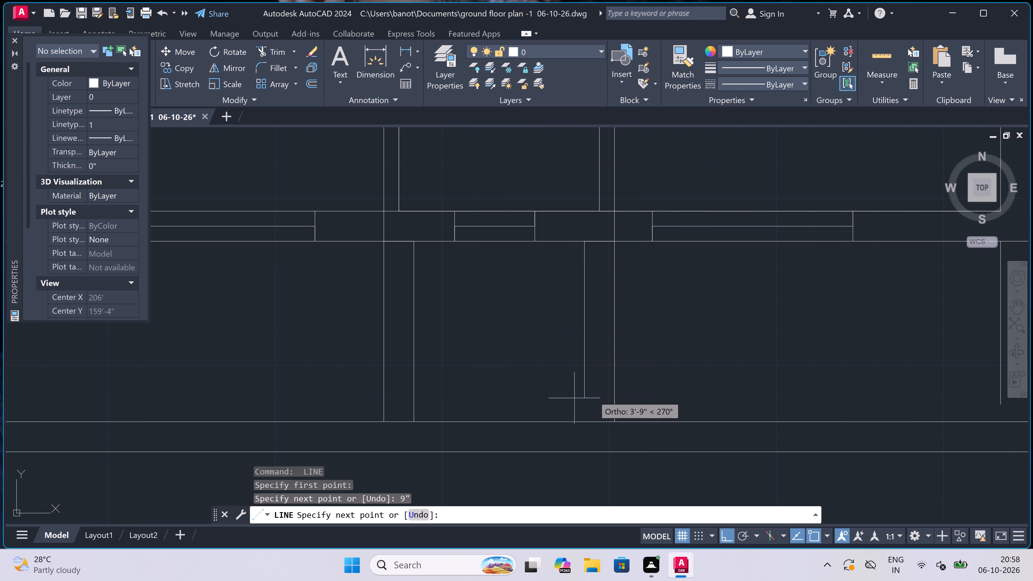
{"action": "left_click", "coordinate": [585, 421]}
{"action": "key", "text": "Escape"}
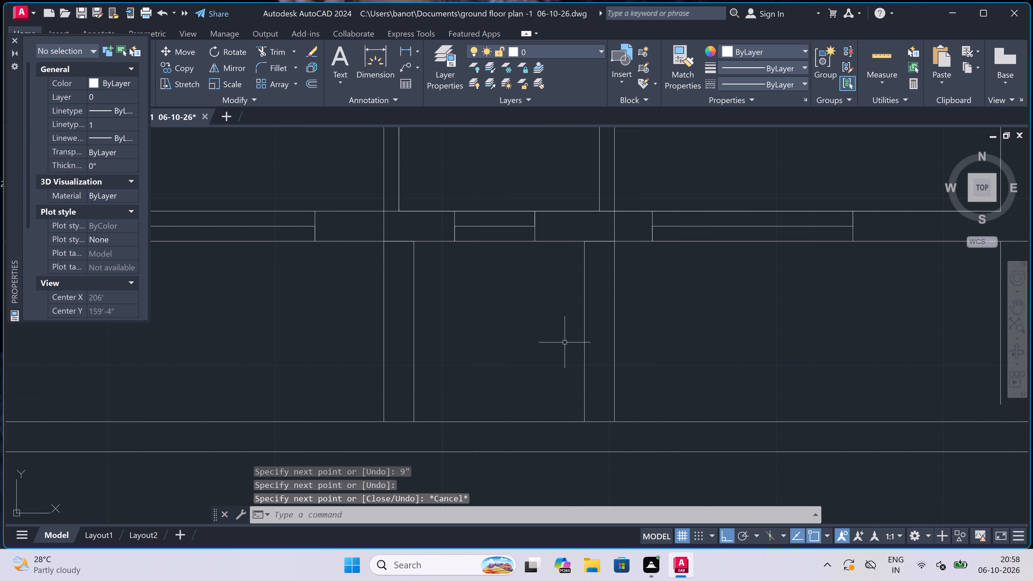
Trim the horizontal wall lines crossing the openings where the two extended toilet walls meet the bedroom front wall.
{"action": "key", "text": "t"}
{"action": "key", "text": "r"}
{"action": "key", "text": "space"}
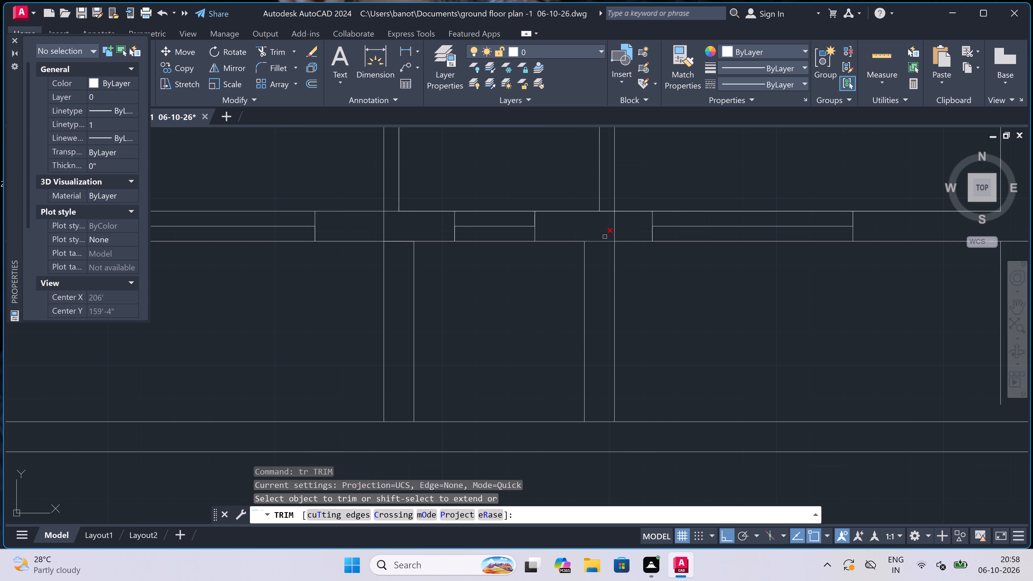
{"action": "left_click", "coordinate": [611, 201]}
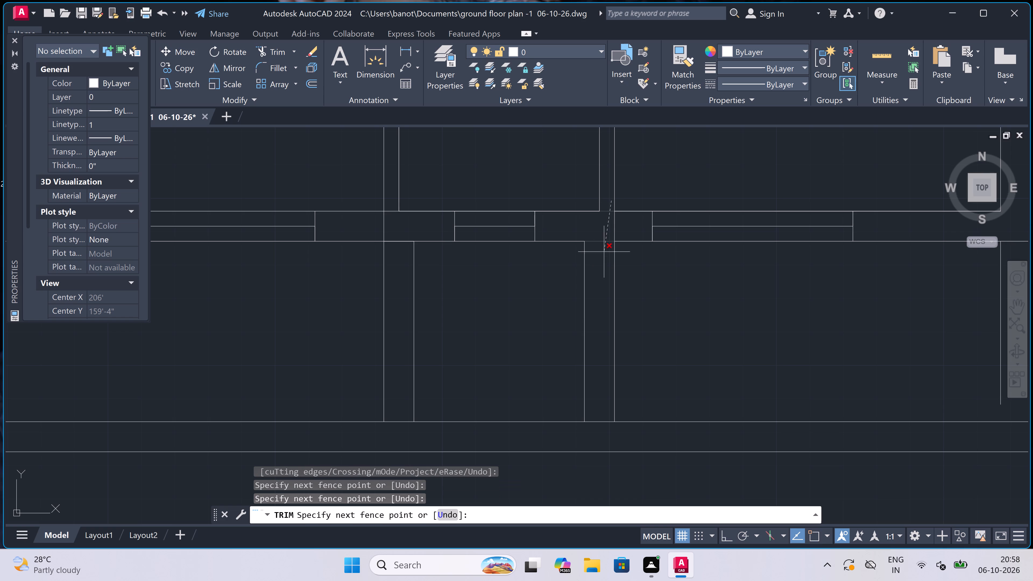
{"action": "left_click", "coordinate": [609, 268]}
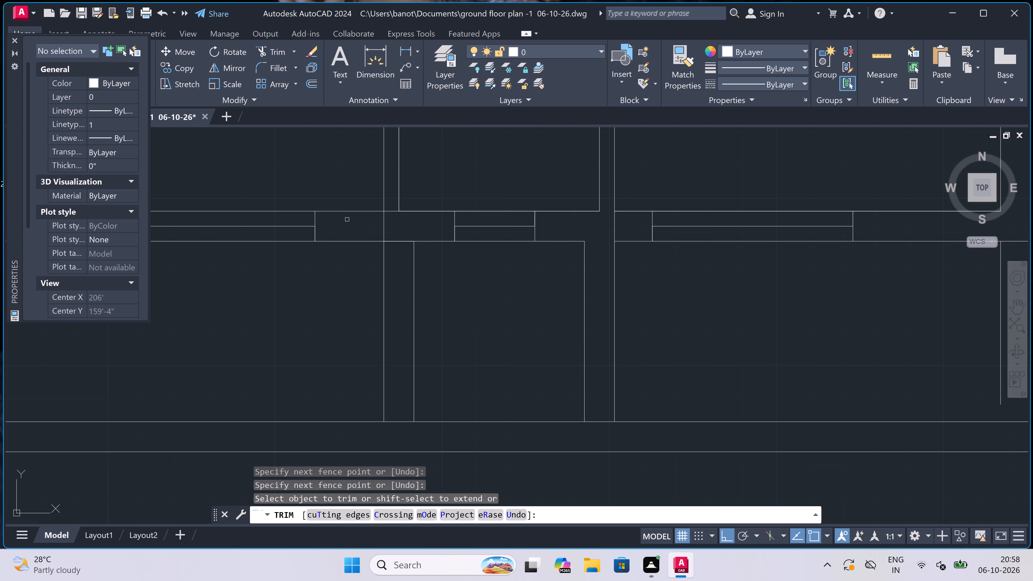
{"action": "scroll", "coordinate": [380, 204], "scroll_direction": "up", "scroll_amount": 2}
{"action": "left_click", "coordinate": [412, 194]}
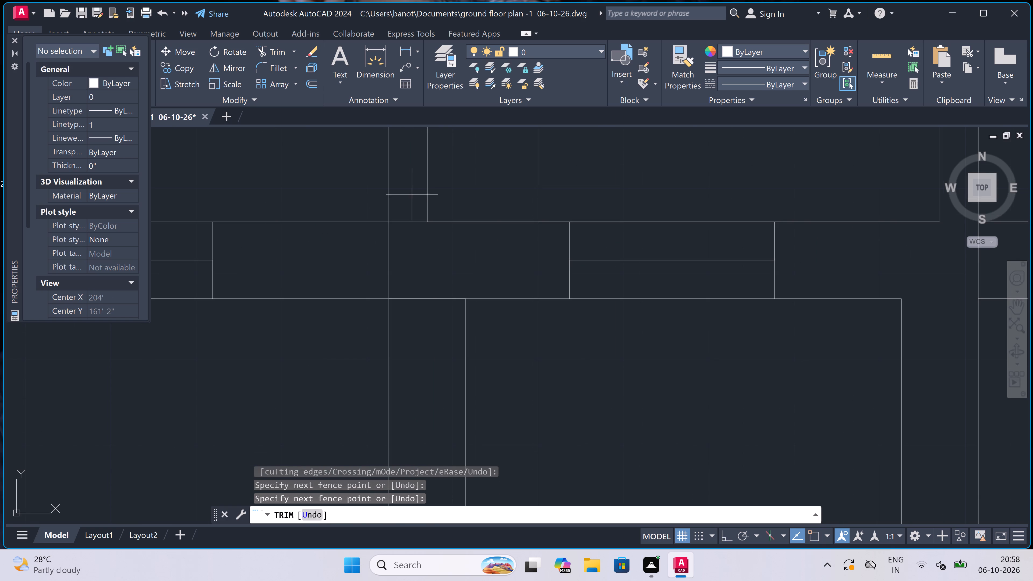
{"action": "left_click", "coordinate": [415, 350]}
{"action": "scroll", "coordinate": [450, 274], "scroll_direction": "down", "scroll_amount": 5}
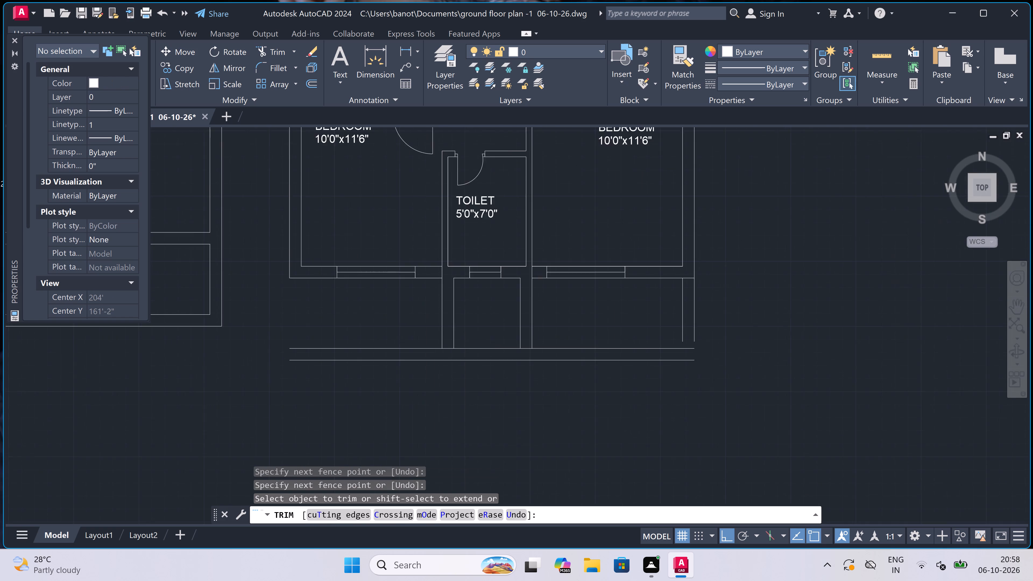
{"action": "scroll", "coordinate": [376, 300], "scroll_direction": "up", "scroll_amount": 2}
{"action": "key", "text": "Escape"}
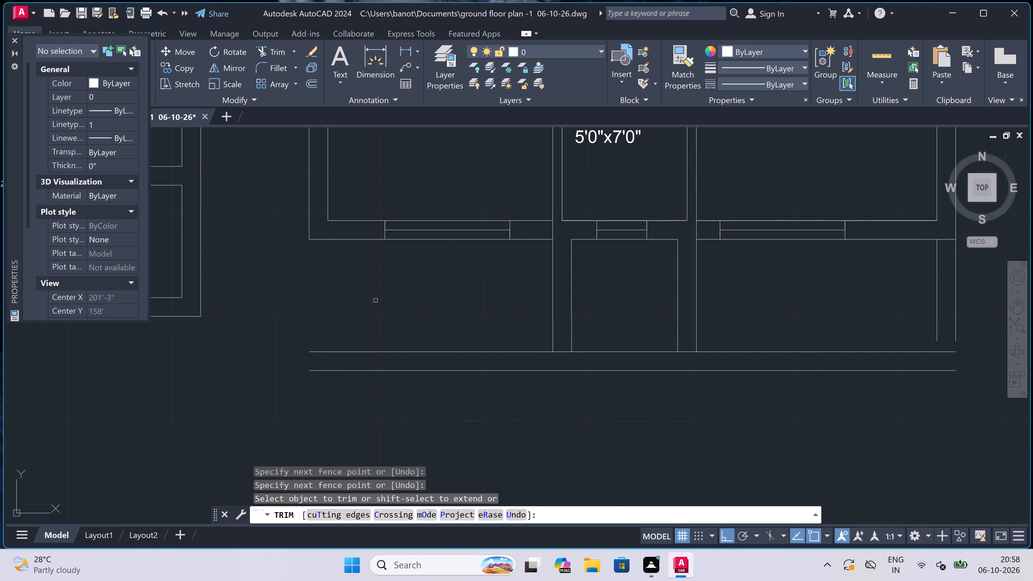
Extend both lines of the right bedroom's outer side wall down to the outermost front line.
{"action": "scroll", "coordinate": [482, 305], "scroll_direction": "down", "scroll_amount": 3}
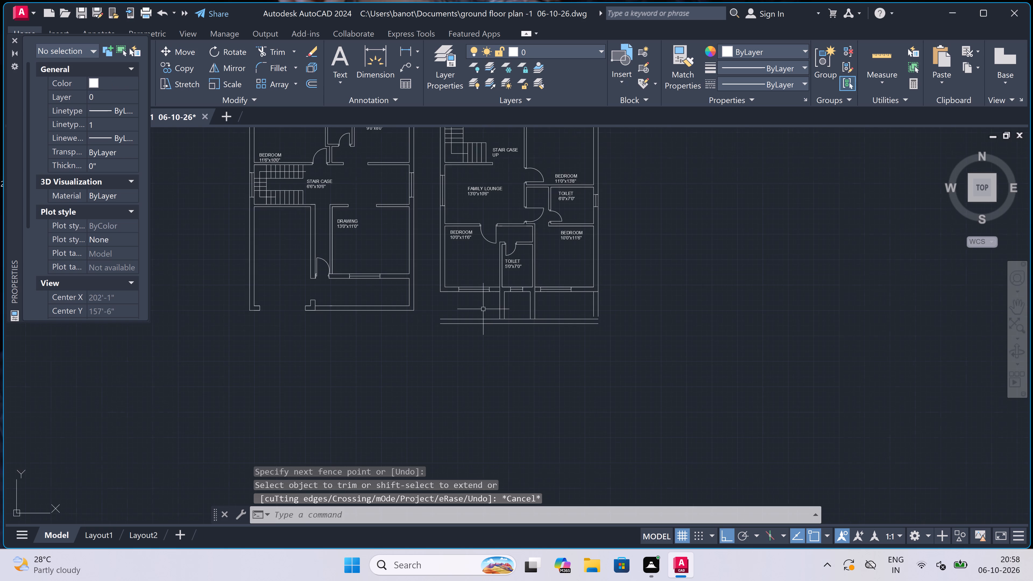
{"action": "scroll", "coordinate": [482, 308], "scroll_direction": "up", "scroll_amount": 2}
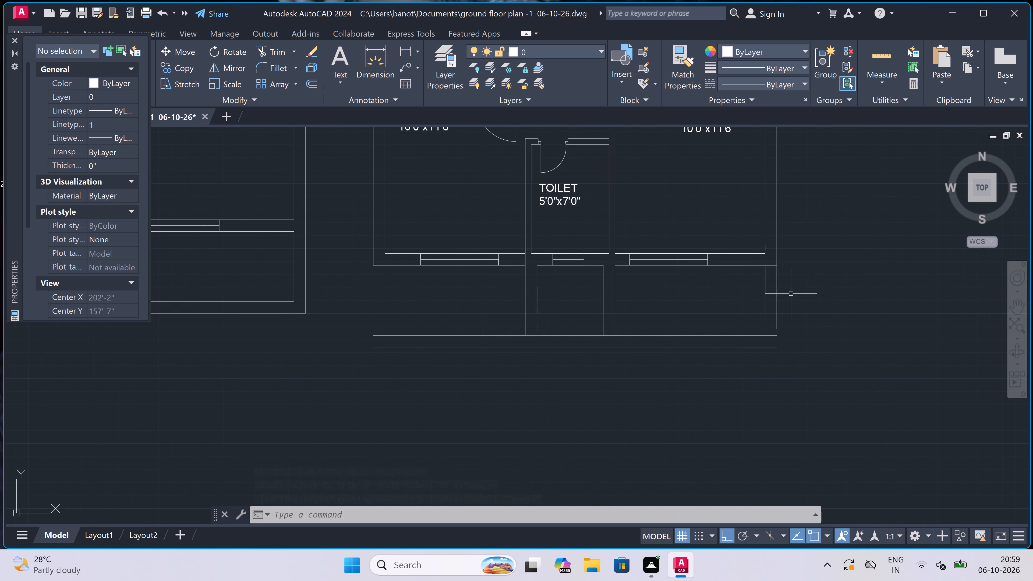
{"action": "type", "text": "ex"}
{"action": "key", "text": "space"}
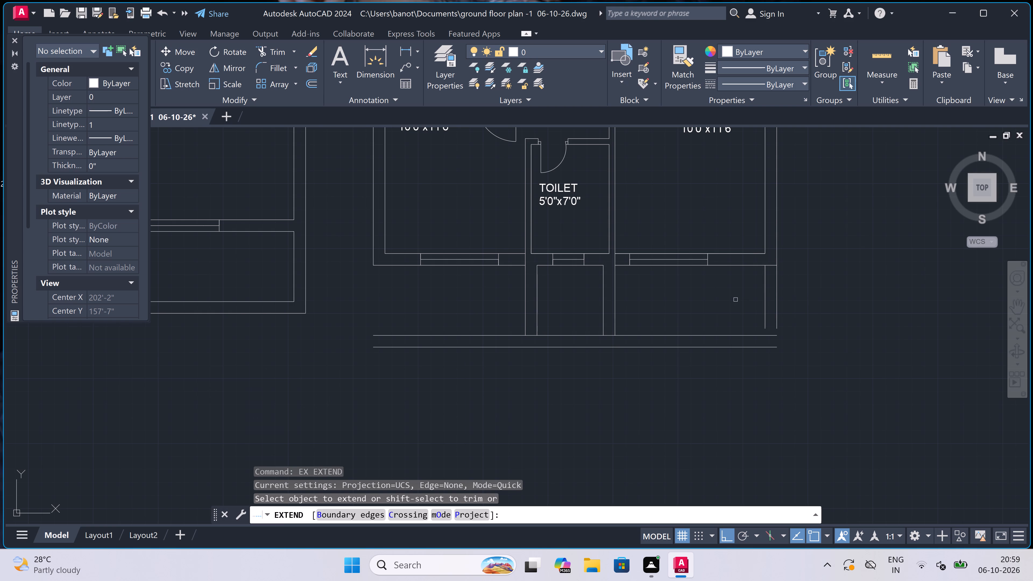
{"action": "left_click", "coordinate": [736, 299]}
{"action": "left_click", "coordinate": [836, 302]}
{"action": "left_click", "coordinate": [824, 301]}
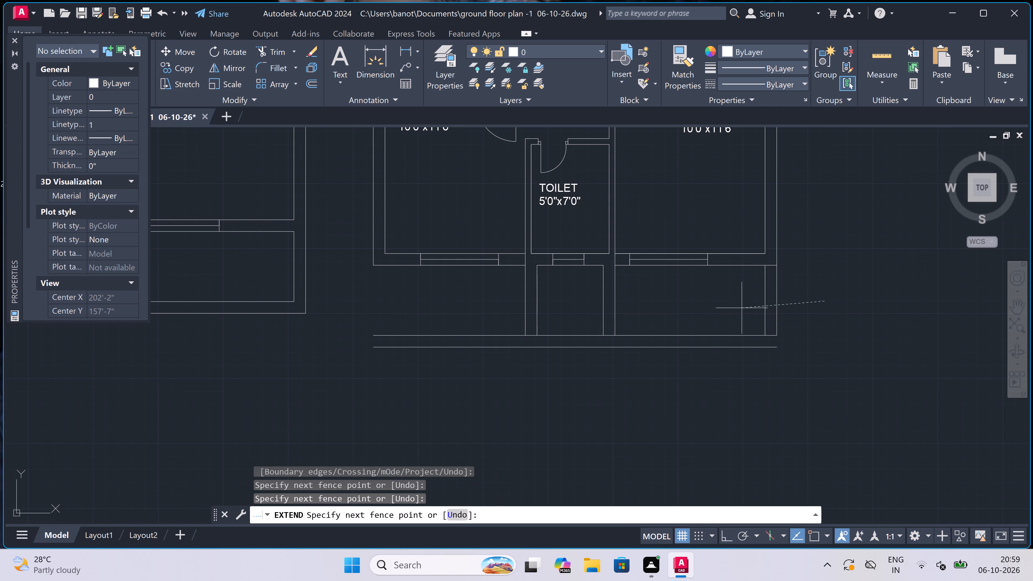
{"action": "left_click", "coordinate": [686, 318]}
{"action": "scroll", "coordinate": [717, 320], "scroll_direction": "up", "scroll_amount": 2}
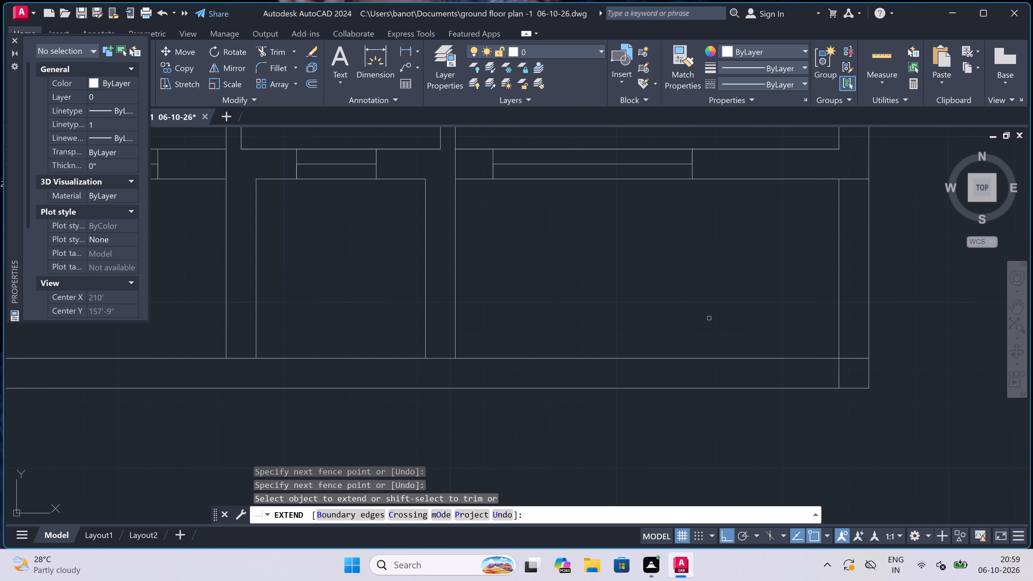
{"action": "key", "text": "Escape"}
Extend the four wall lines below the toilet down to the outermost front line.
{"action": "scroll", "coordinate": [640, 319], "scroll_direction": "down", "scroll_amount": 2}
{"action": "scroll", "coordinate": [619, 327], "scroll_direction": "up", "scroll_amount": 1}
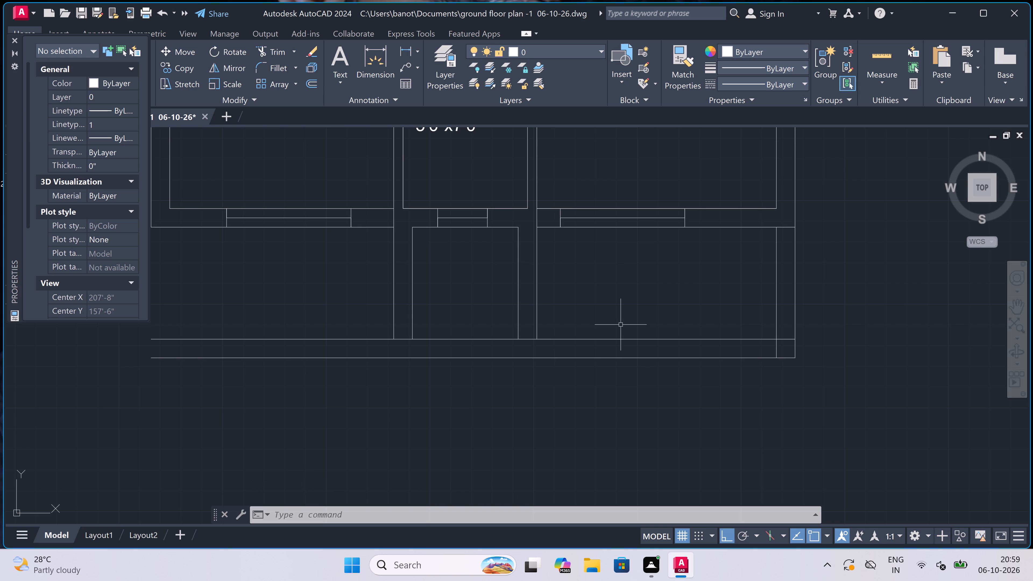
{"action": "key", "text": "Escape"}
{"action": "type", "text": "ex"}
{"action": "key", "text": "space"}
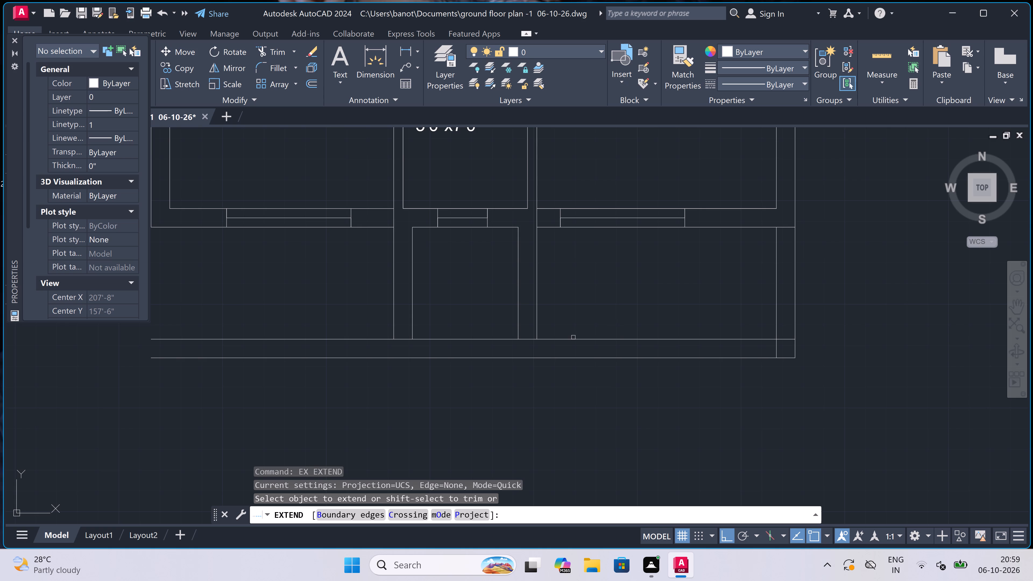
{"action": "left_click_drag", "start_coordinate": [369, 314], "coordinate": [360, 310]}
{"action": "left_click_drag", "start_coordinate": [588, 320], "coordinate": [588, 323]}
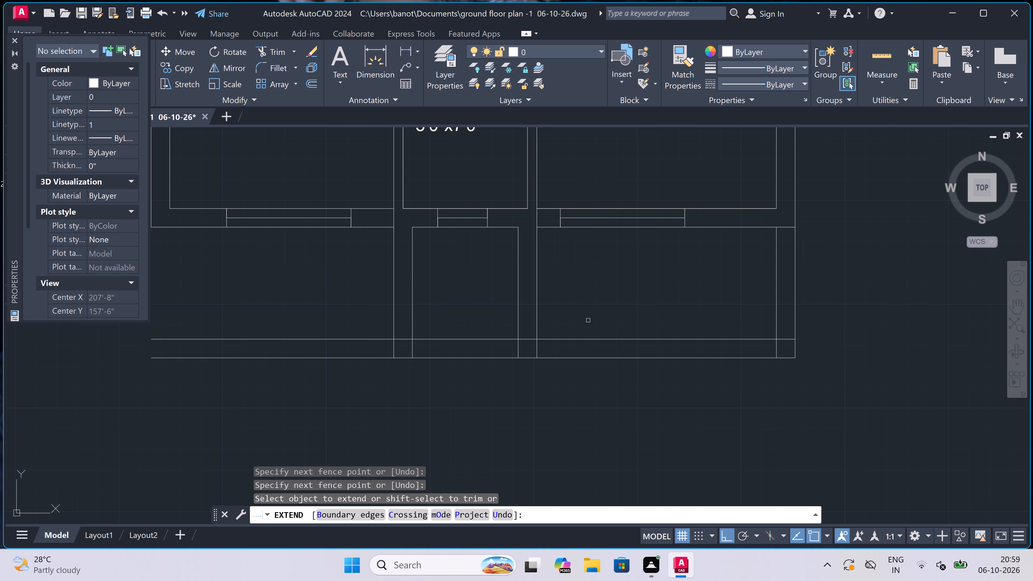
{"action": "key", "text": "Escape"}
Trim away both parallel front lines below the left bedroom, back to the toilet's outer wall line.
{"action": "type", "text": "tr"}
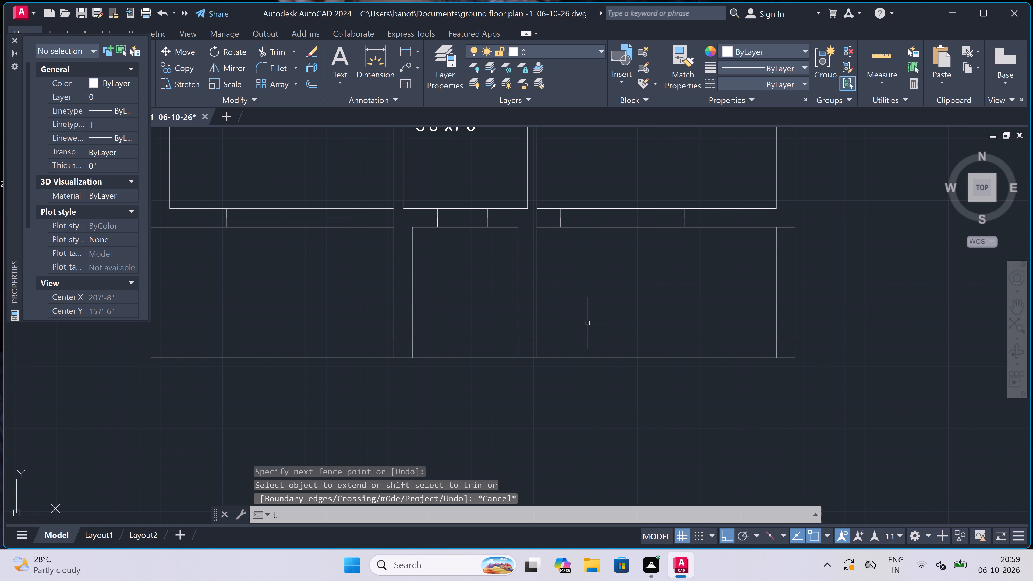
{"action": "key", "text": "space"}
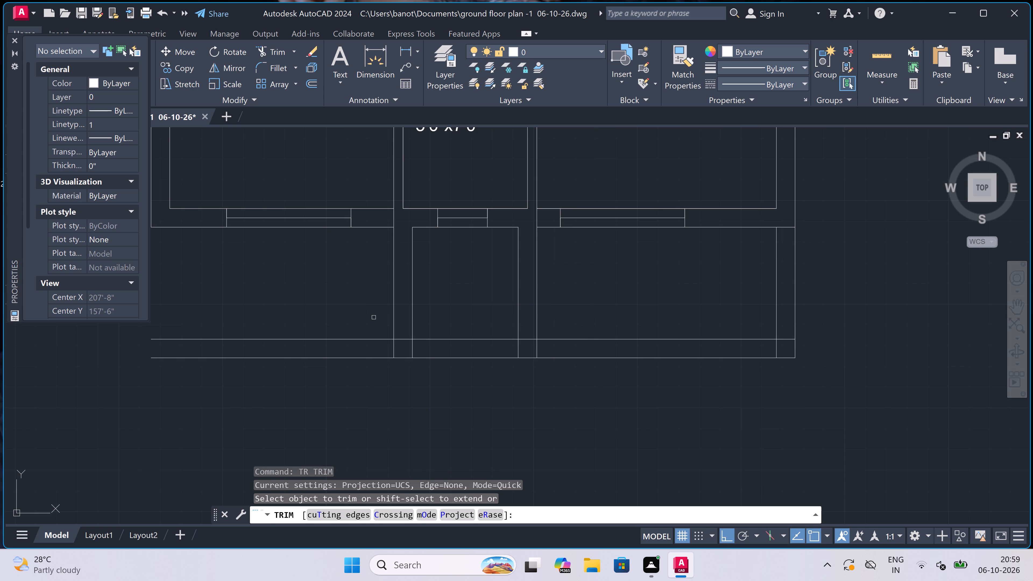
{"action": "left_click_drag", "start_coordinate": [375, 318], "coordinate": [383, 322]}
{"action": "double_click", "coordinate": [378, 405]}
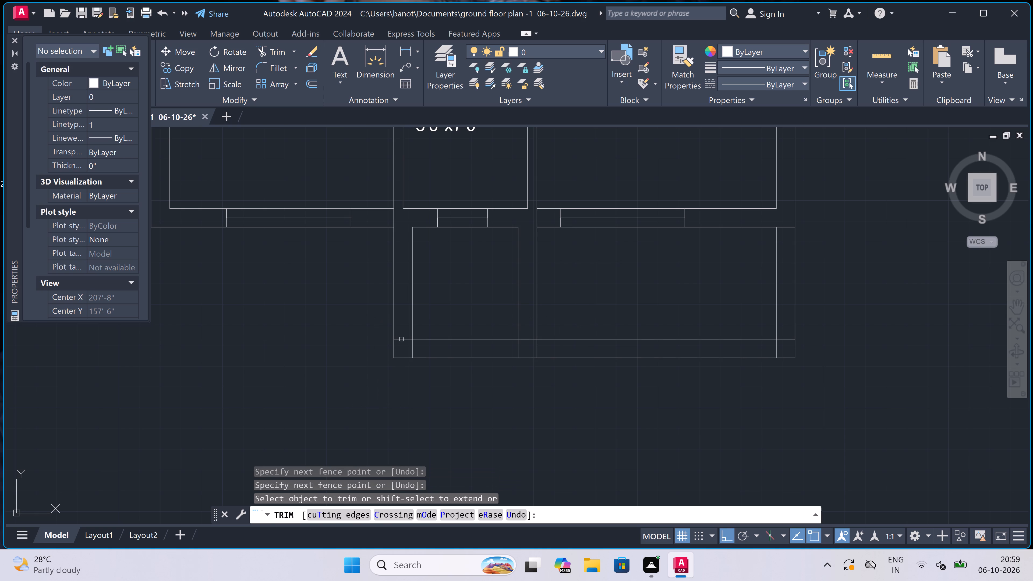
Trim the overlapping line ends where the walls below the toilet cross the inner front line.
{"action": "scroll", "coordinate": [402, 331], "scroll_direction": "up", "scroll_amount": 2}
{"action": "left_click", "coordinate": [402, 336]}
{"action": "left_click", "coordinate": [400, 381]}
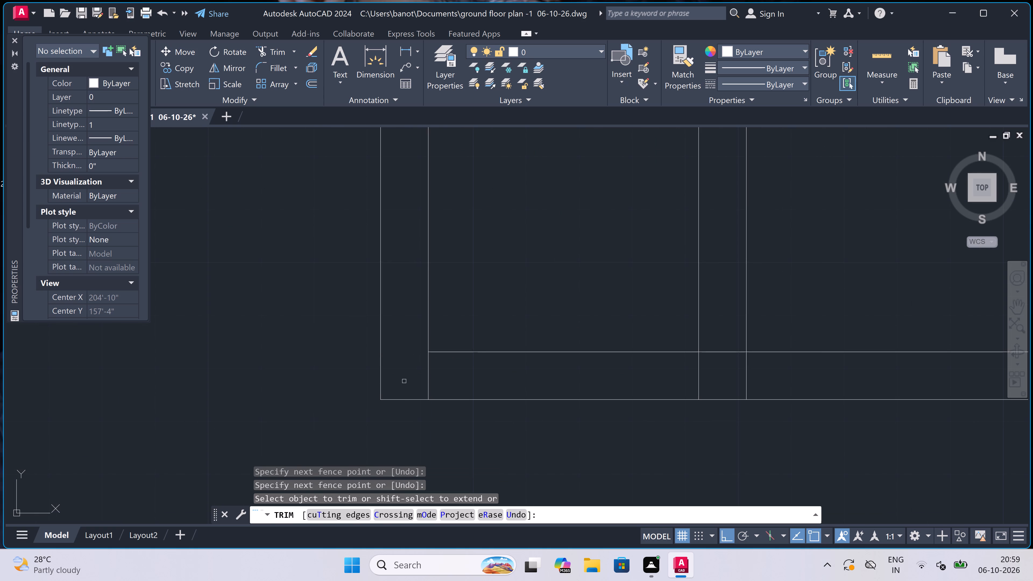
{"action": "left_click", "coordinate": [404, 381]}
{"action": "left_click", "coordinate": [706, 369]}
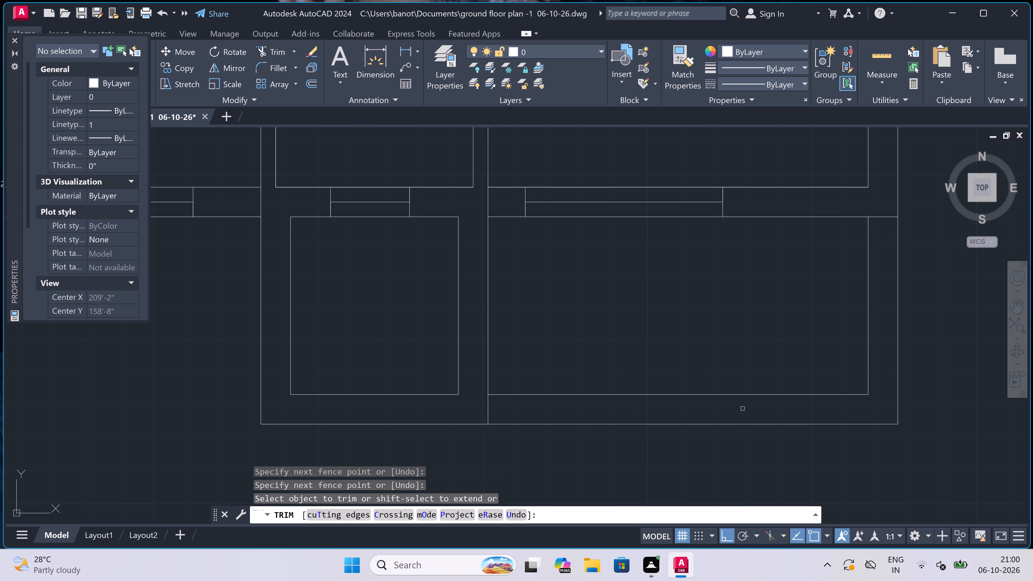
Trim away the inner side line and inner front line below the right bedroom, keeping only the outer outline.
{"action": "scroll", "coordinate": [741, 408], "scroll_direction": "down", "scroll_amount": 1}
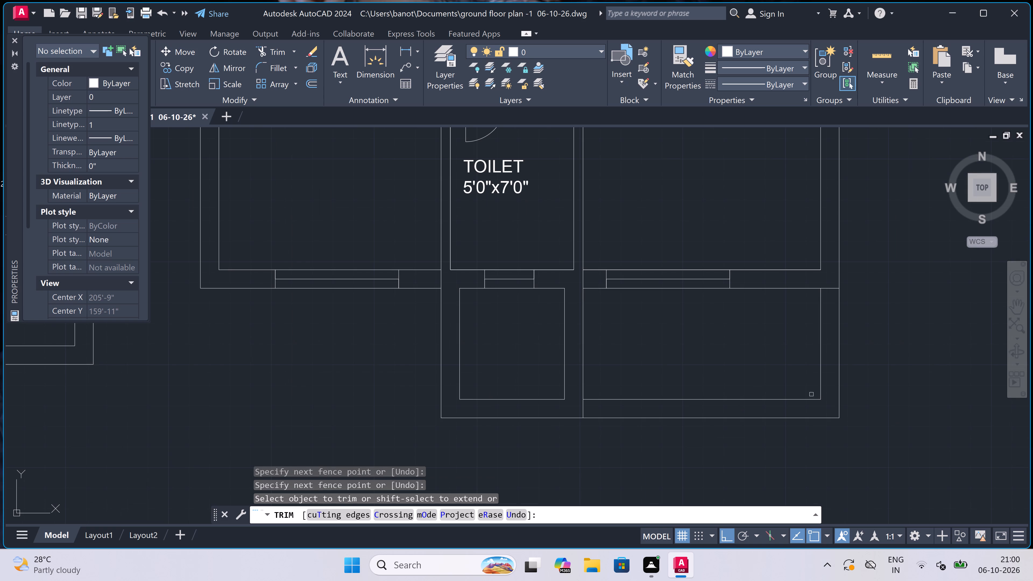
{"action": "scroll", "coordinate": [844, 358], "scroll_direction": "up", "scroll_amount": 1}
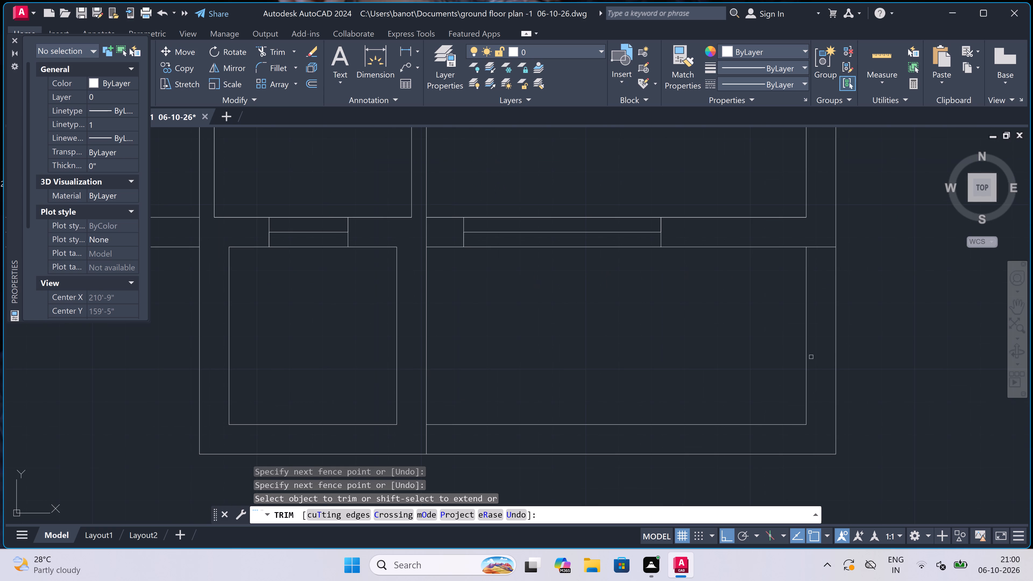
{"action": "left_click", "coordinate": [811, 357]}
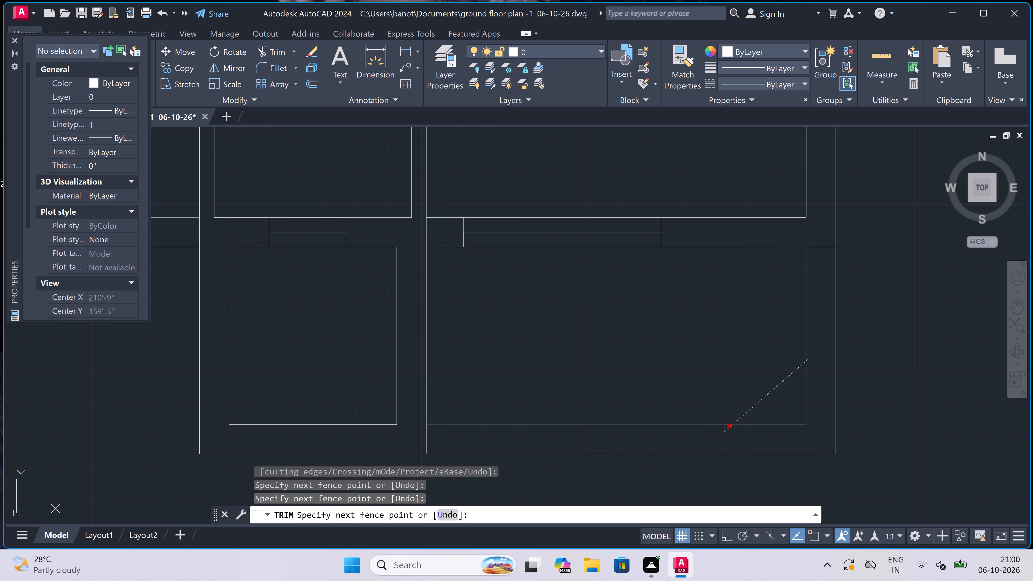
{"action": "left_click", "coordinate": [724, 432]}
{"action": "key", "text": "Escape"}
{"action": "scroll", "coordinate": [681, 379], "scroll_direction": "down", "scroll_amount": 2}
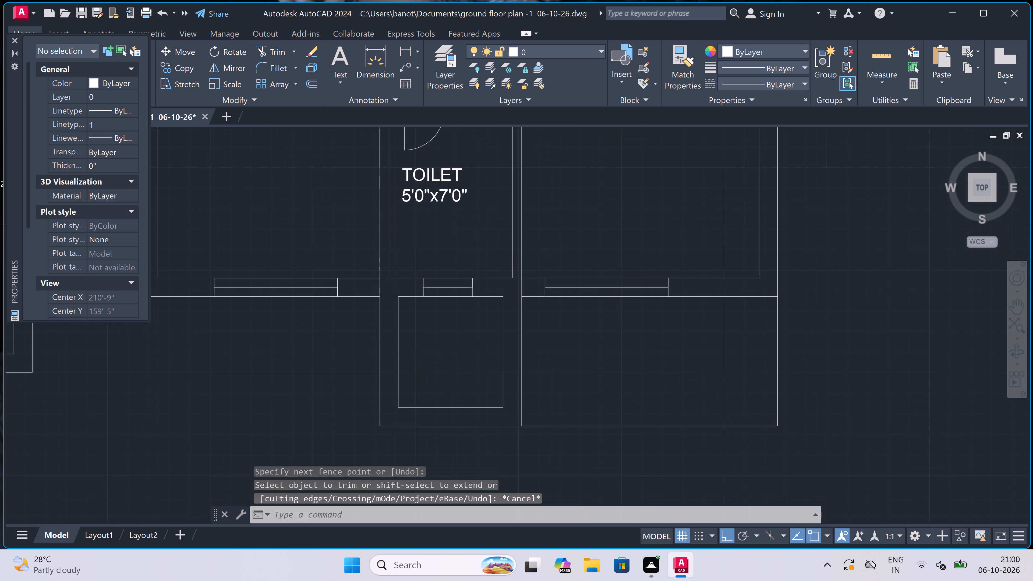
Draw connected lines 2" inside the outer side and front edges below the right bedroom, ending at the wall line below the toilet.
{"action": "scroll", "coordinate": [722, 366], "scroll_direction": "up", "scroll_amount": 2}
{"action": "key", "text": "l"}
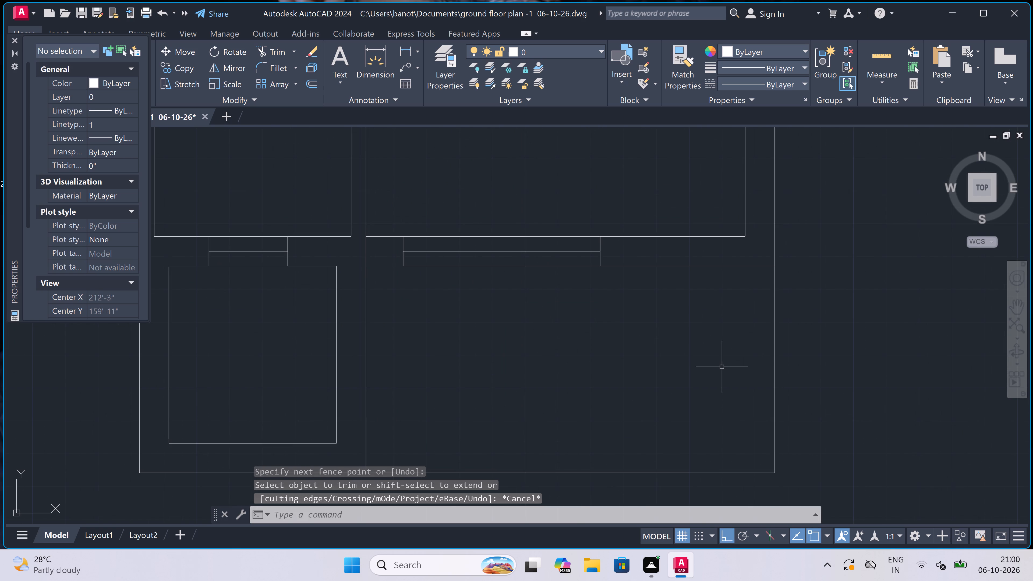
{"action": "key", "text": "space"}
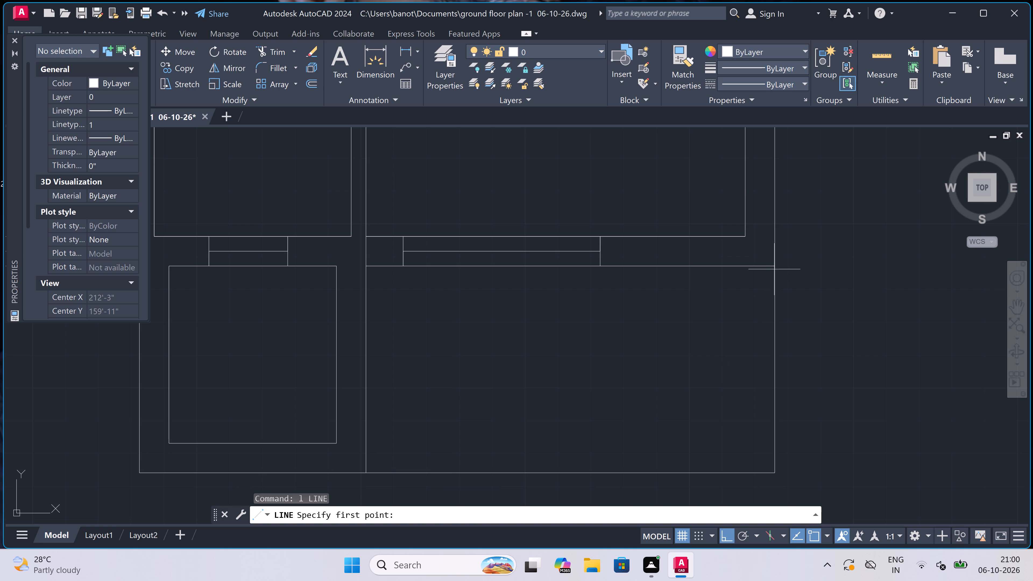
{"action": "left_click", "coordinate": [773, 262]}
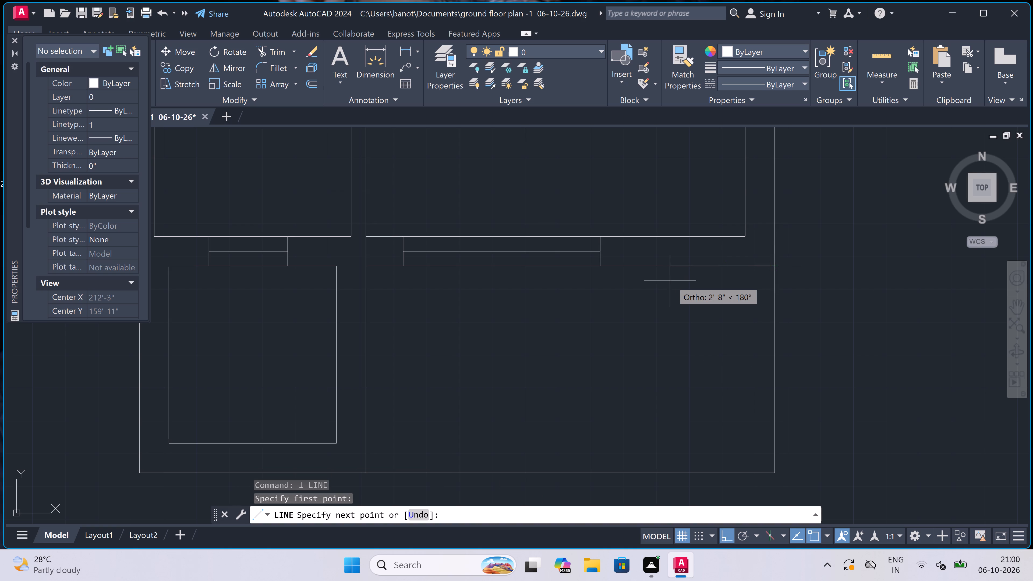
{"action": "type", "text": "2\""}
{"action": "key", "text": "space"}
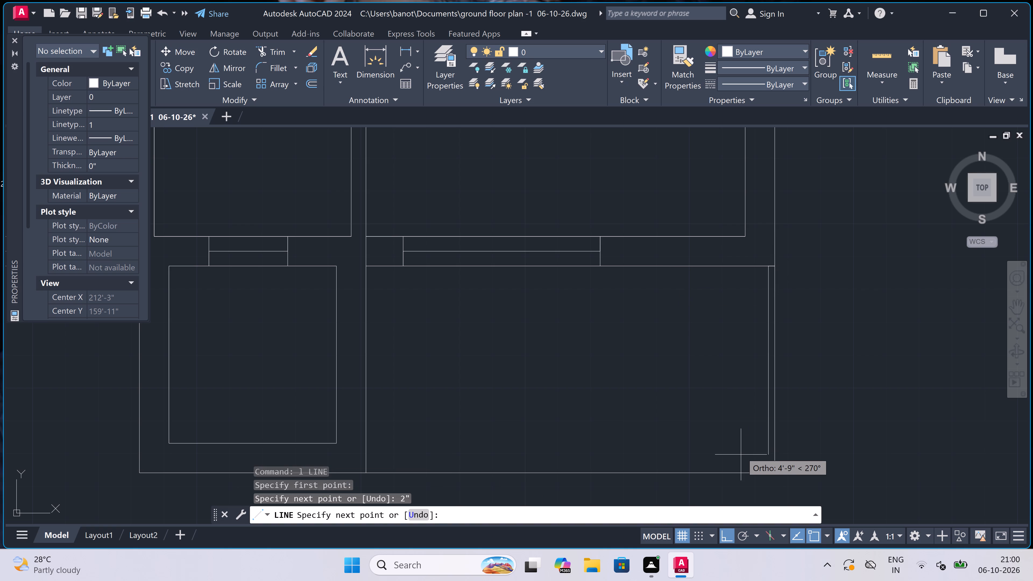
{"action": "scroll", "coordinate": [760, 470], "scroll_direction": "up", "scroll_amount": 1}
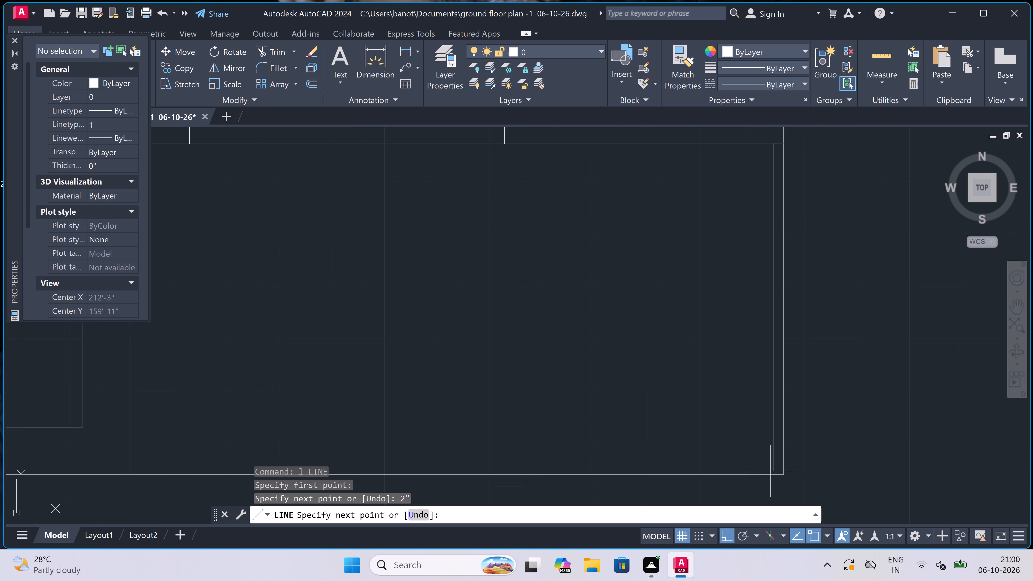
{"action": "left_click", "coordinate": [776, 474]}
{"action": "type", "text": "2\""}
{"action": "key", "text": "space"}
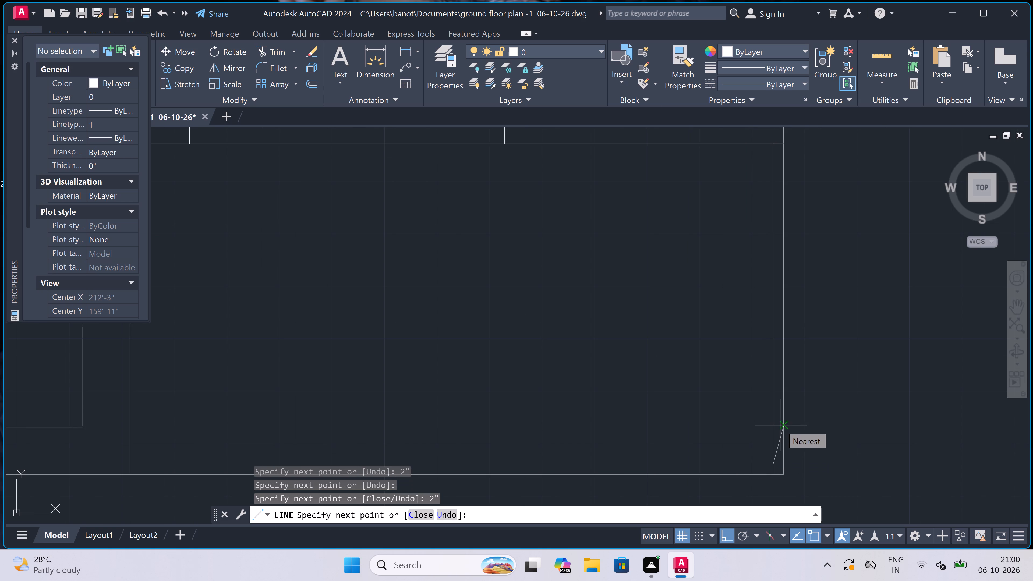
{"action": "scroll", "coordinate": [781, 424], "scroll_direction": "down", "scroll_amount": 3}
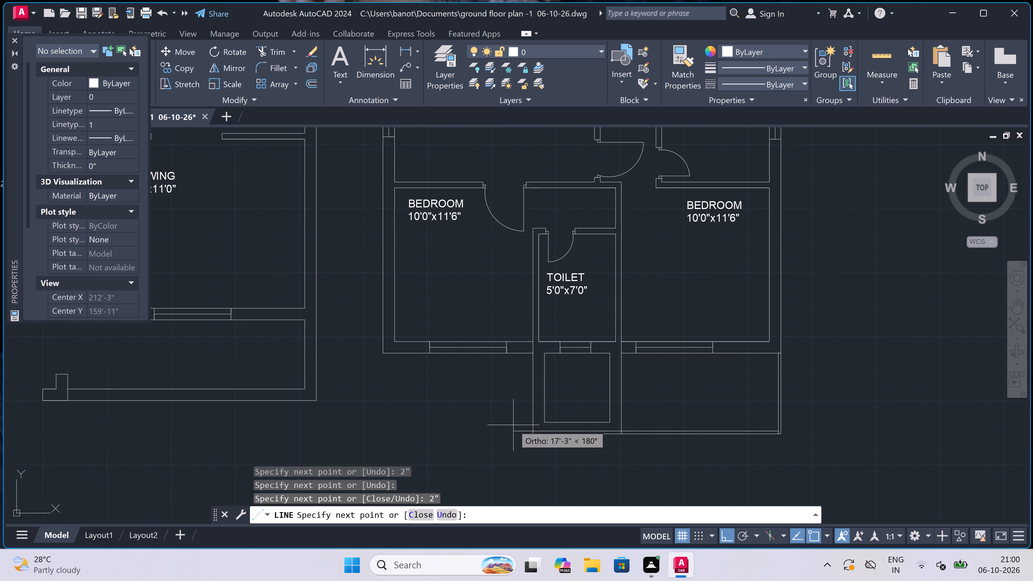
{"action": "scroll", "coordinate": [586, 436], "scroll_direction": "up", "scroll_amount": 2}
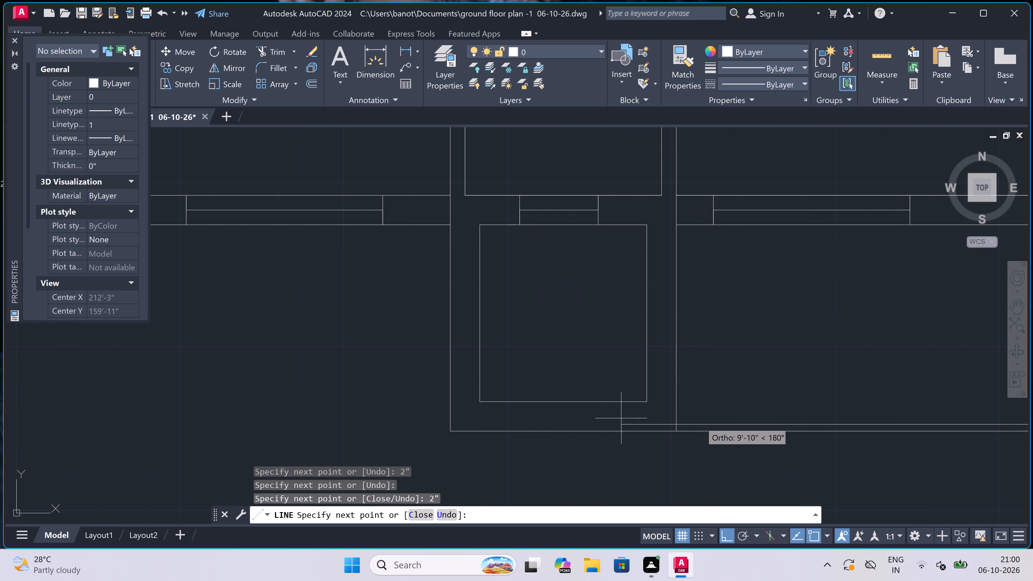
{"action": "scroll", "coordinate": [682, 421], "scroll_direction": "up", "scroll_amount": 2}
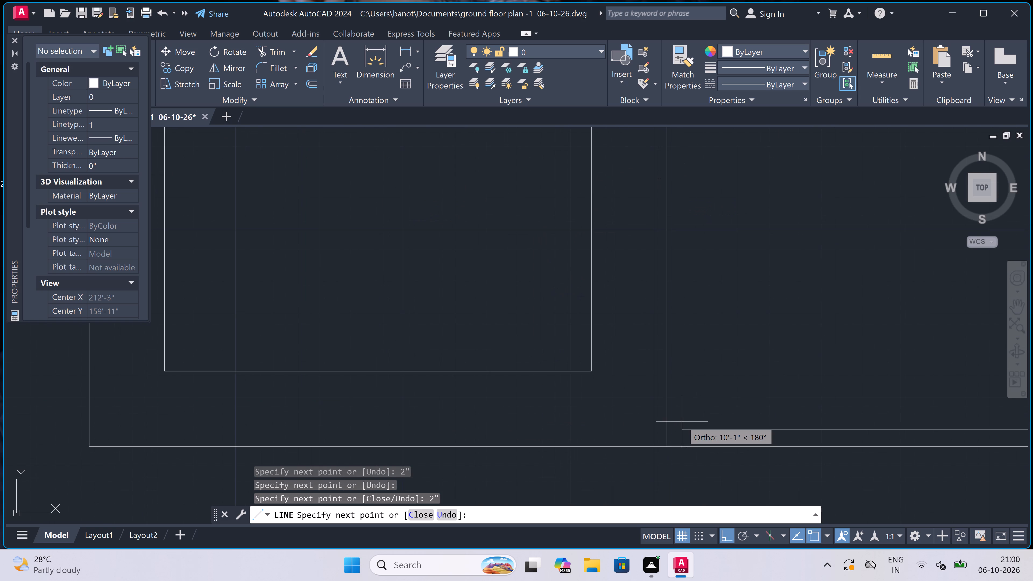
{"action": "left_click", "coordinate": [668, 427]}
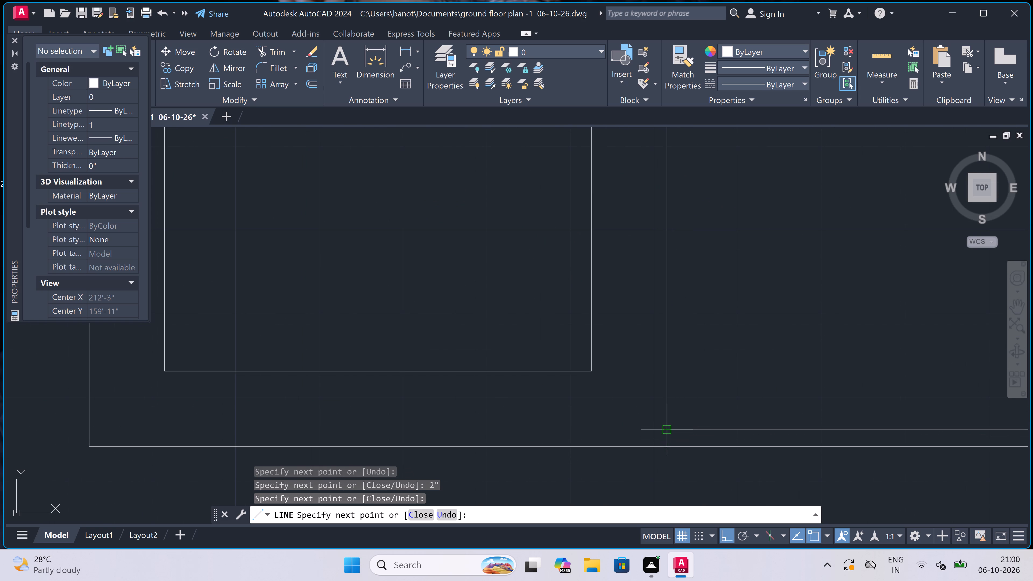
{"action": "key", "text": "Escape"}
Add a two-line text label "BALCONY" and "9'0"x4'6"" in the space below the right bedroom.
{"action": "scroll", "coordinate": [528, 367], "scroll_direction": "down", "scroll_amount": 3}
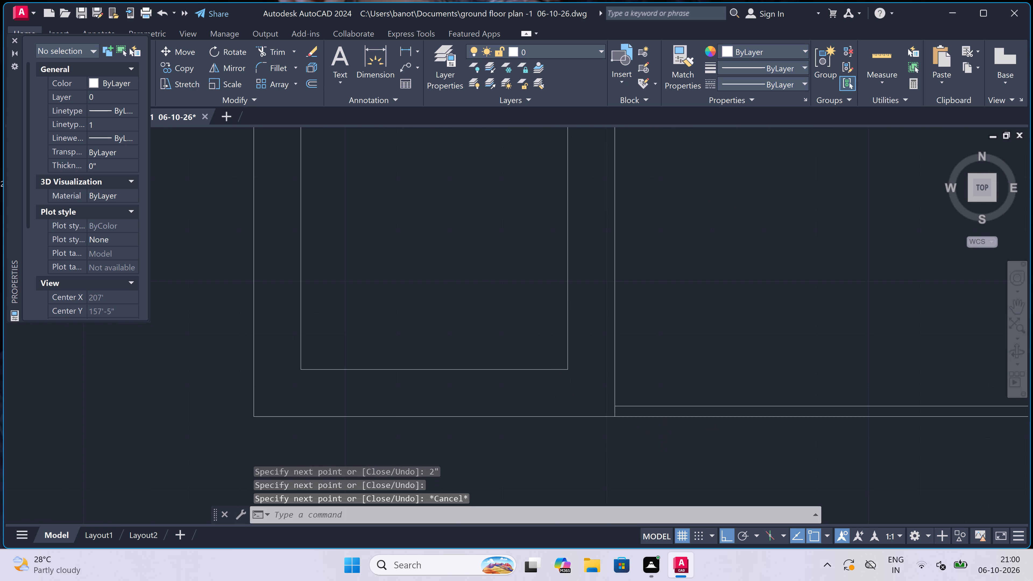
{"action": "scroll", "coordinate": [529, 366], "scroll_direction": "down", "scroll_amount": 3}
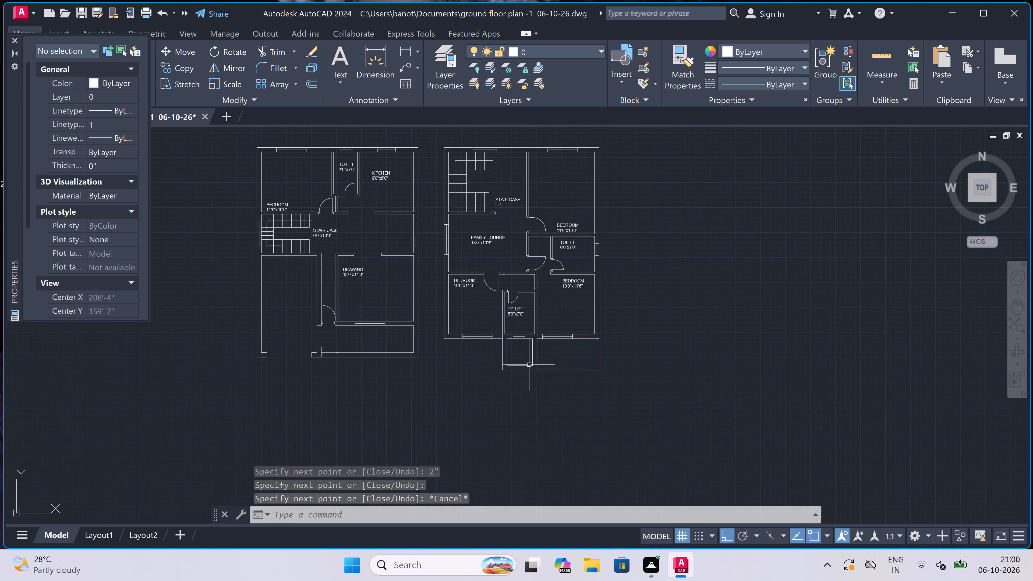
{"action": "scroll", "coordinate": [569, 360], "scroll_direction": "up", "scroll_amount": 2}
{"action": "scroll", "coordinate": [543, 355], "scroll_direction": "up", "scroll_amount": 2}
{"action": "type", "text": "mt"}
{"action": "key", "text": "space"}
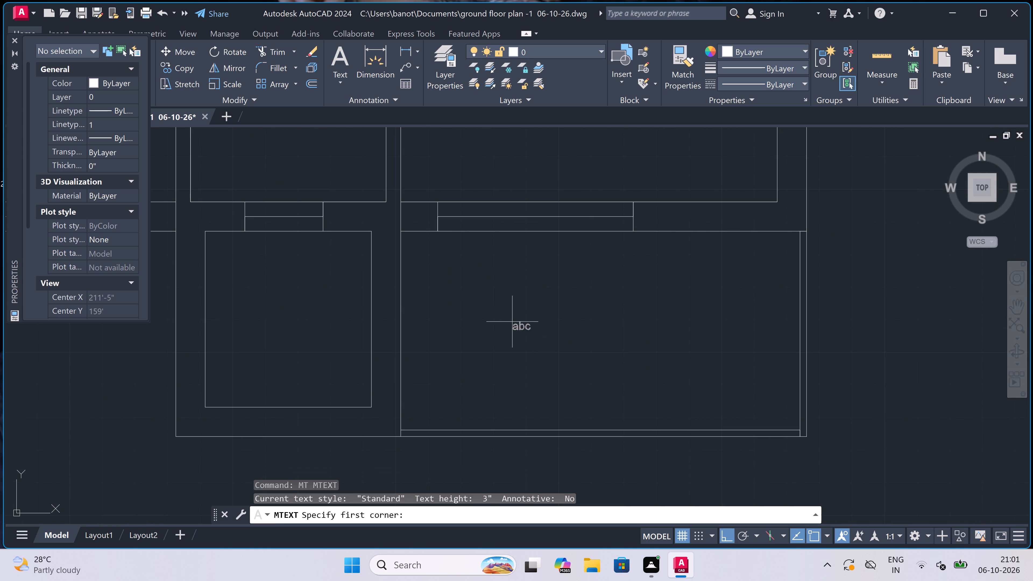
{"action": "left_click", "coordinate": [496, 316]}
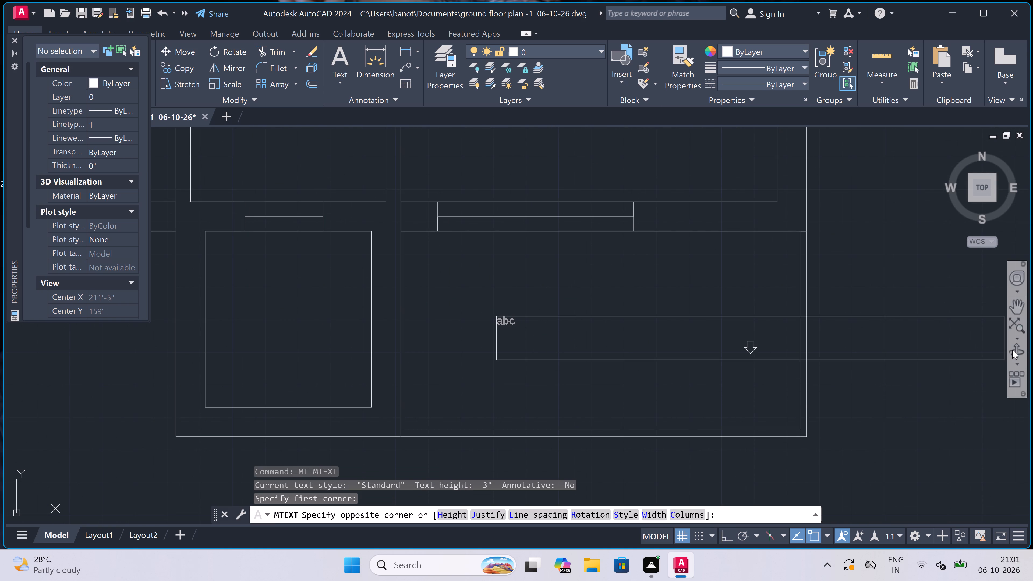
{"action": "left_click", "coordinate": [960, 315]}
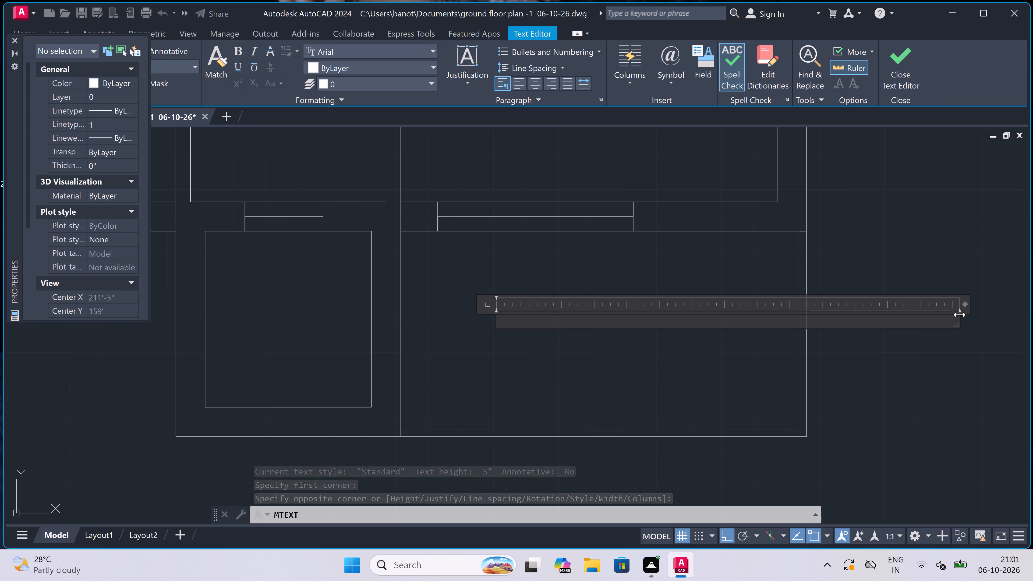
{"action": "type", "text": "BALCONY"}
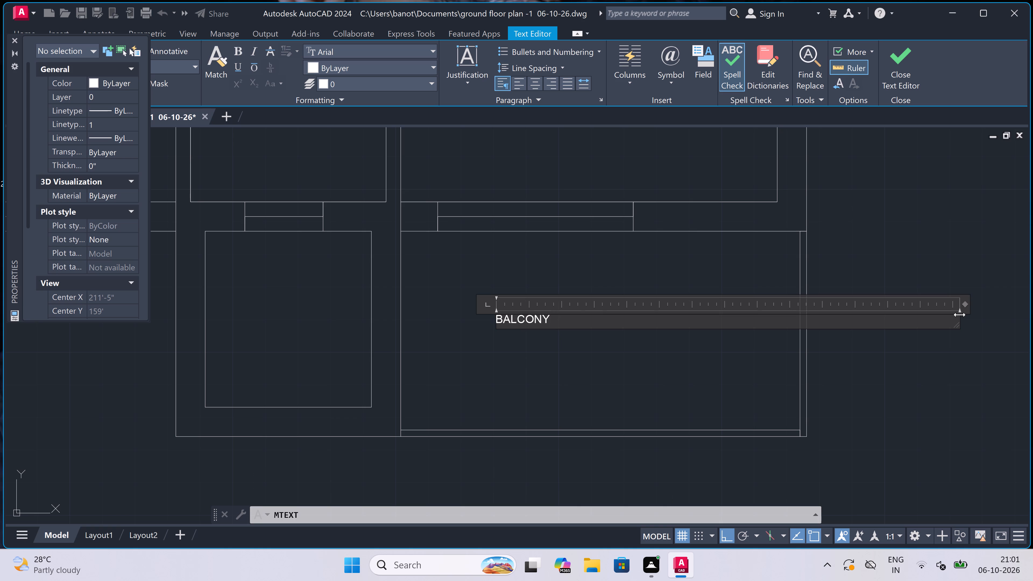
{"action": "key", "text": "Return"}
{"action": "type", "text": "9'"}
{"action": "key", "text": "0"}
{"action": "type", "text": "\"x"}
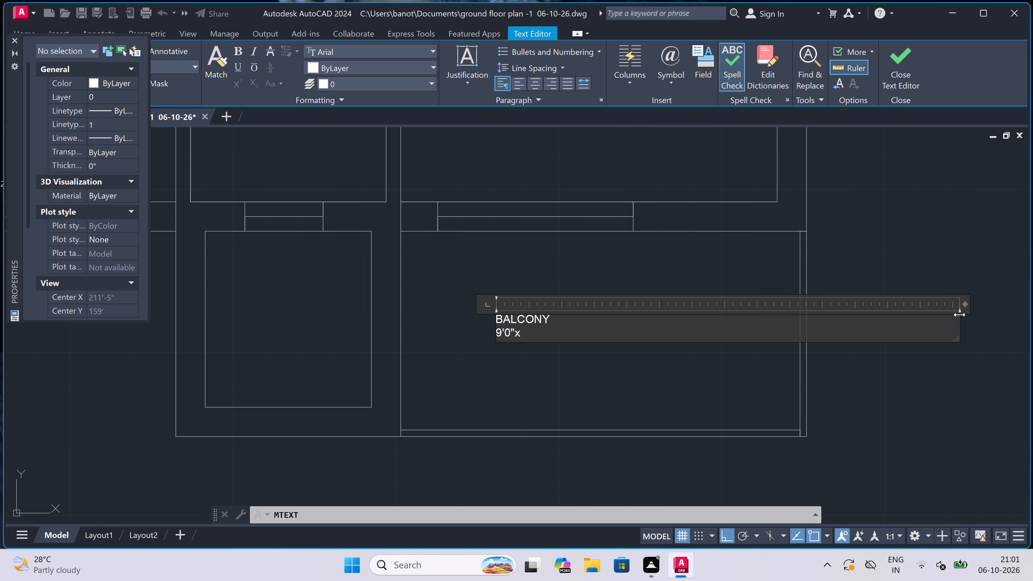
{"action": "type", "text": "4'6"}
{"action": "key", "text": "shift+quotedbl"}
{"action": "left_click", "coordinate": [454, 355]}
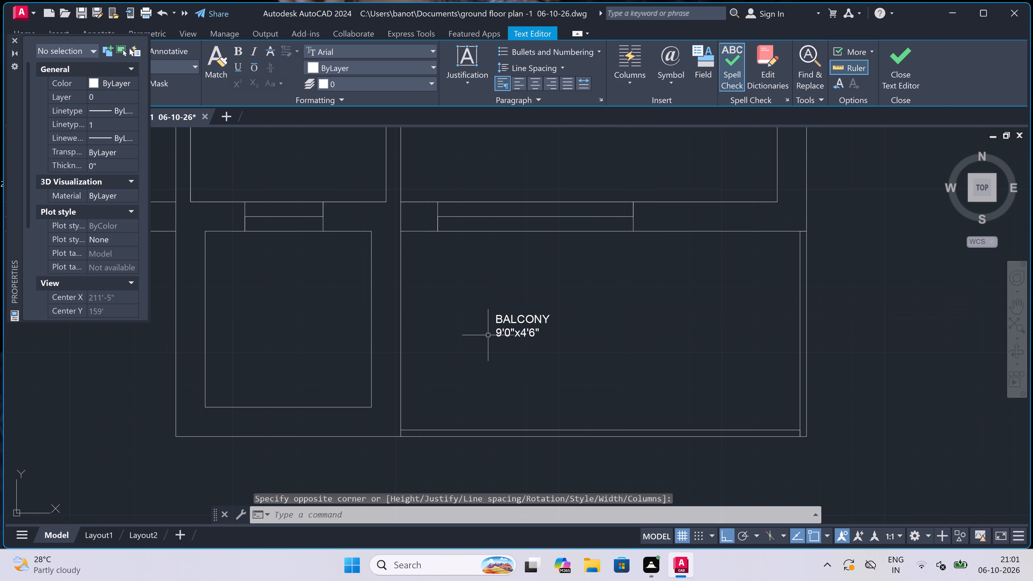
Add the text title "FIRST FLOOR PLAN" below the second floor plan.
{"action": "scroll", "coordinate": [489, 335], "scroll_direction": "down", "scroll_amount": 6}
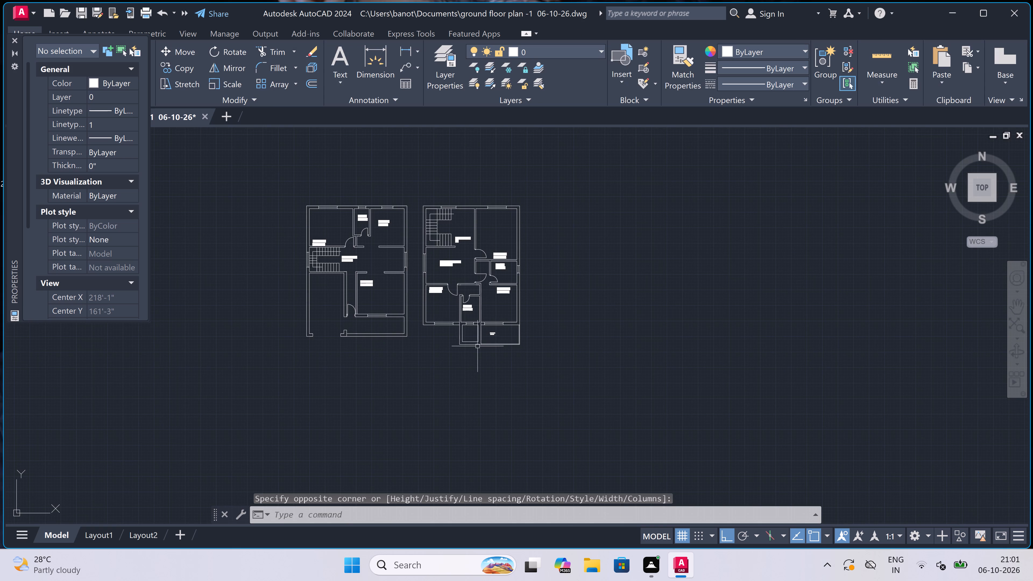
{"action": "scroll", "coordinate": [461, 355], "scroll_direction": "up", "scroll_amount": 3}
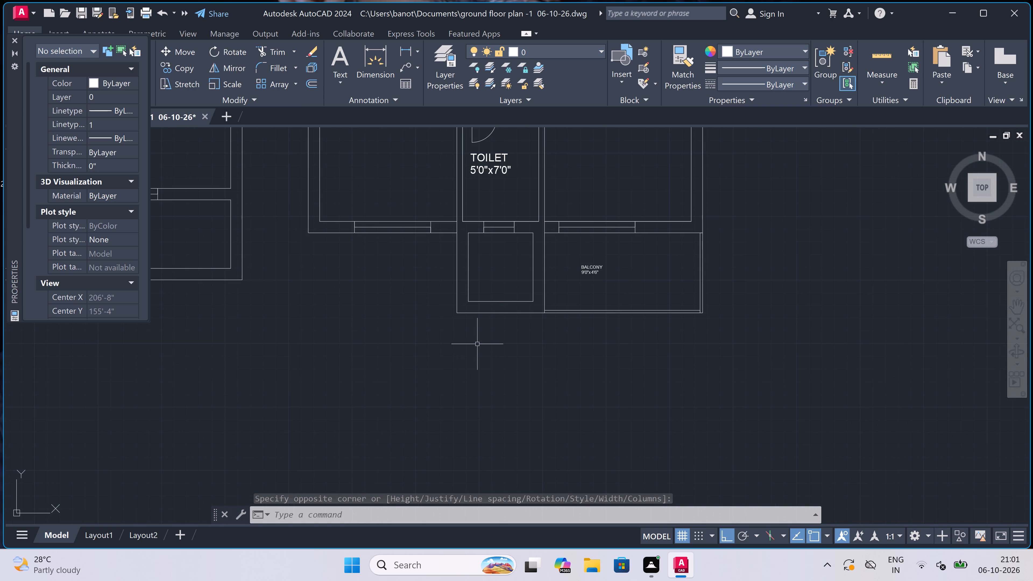
{"action": "key", "text": "space"}
{"action": "left_click", "coordinate": [387, 346]}
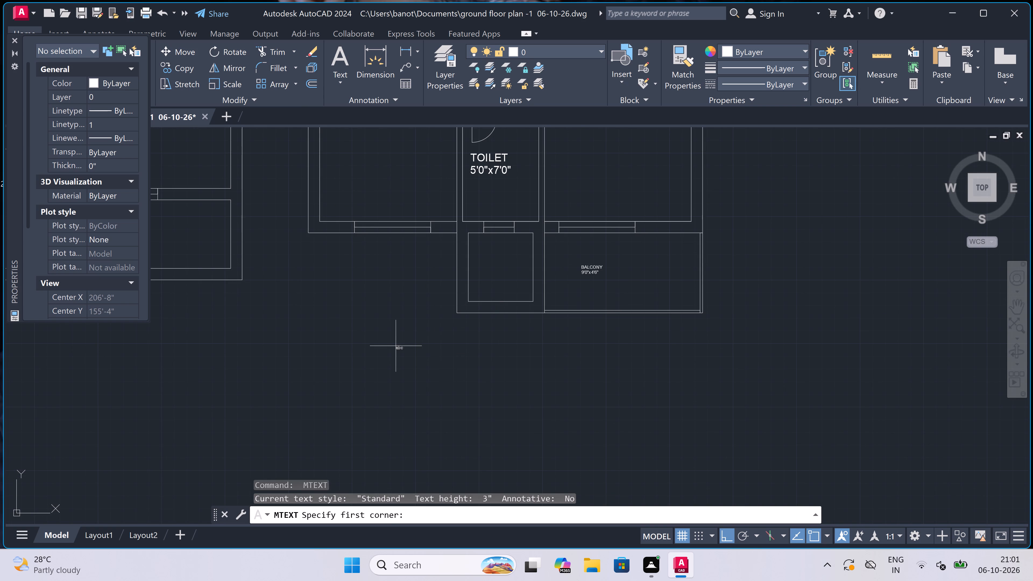
{"action": "left_click", "coordinate": [770, 385]}
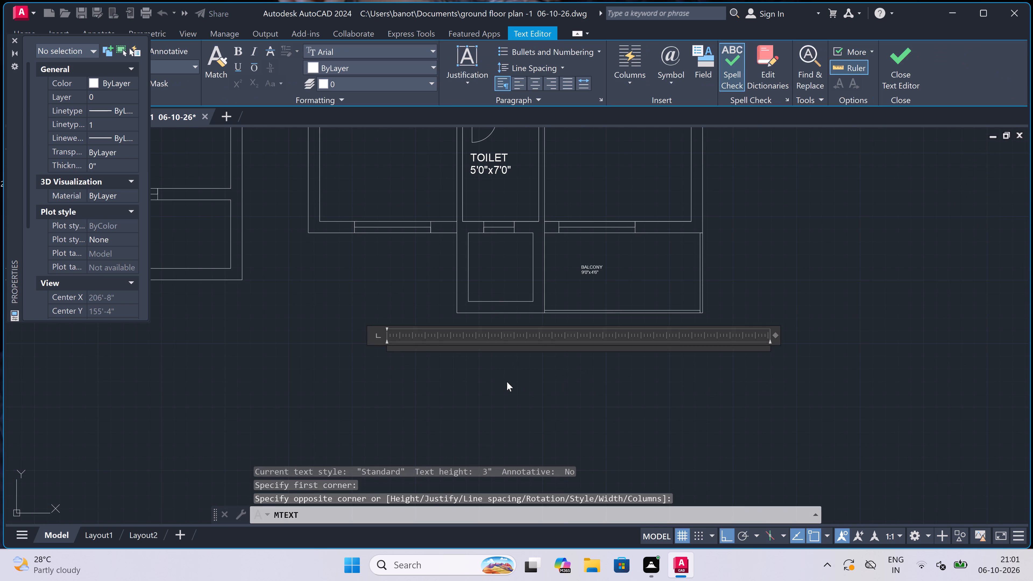
{"action": "scroll", "coordinate": [507, 382], "scroll_direction": "up", "scroll_amount": 1}
{"action": "type", "text": "fo"}
{"action": "key", "text": "BackSpace"}
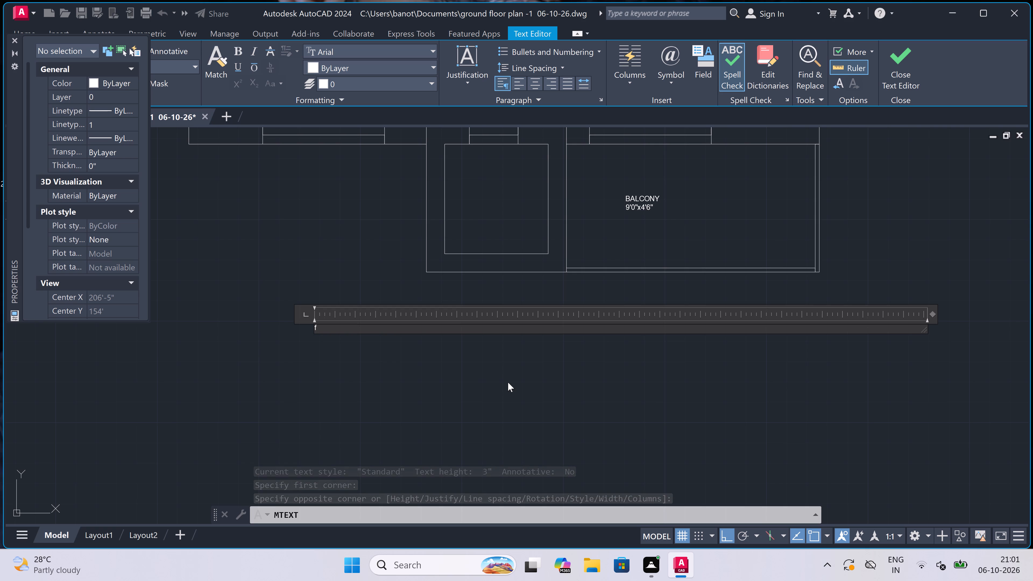
{"action": "key", "text": "BackSpace"}
{"action": "scroll", "coordinate": [325, 372], "scroll_direction": "up", "scroll_amount": 2}
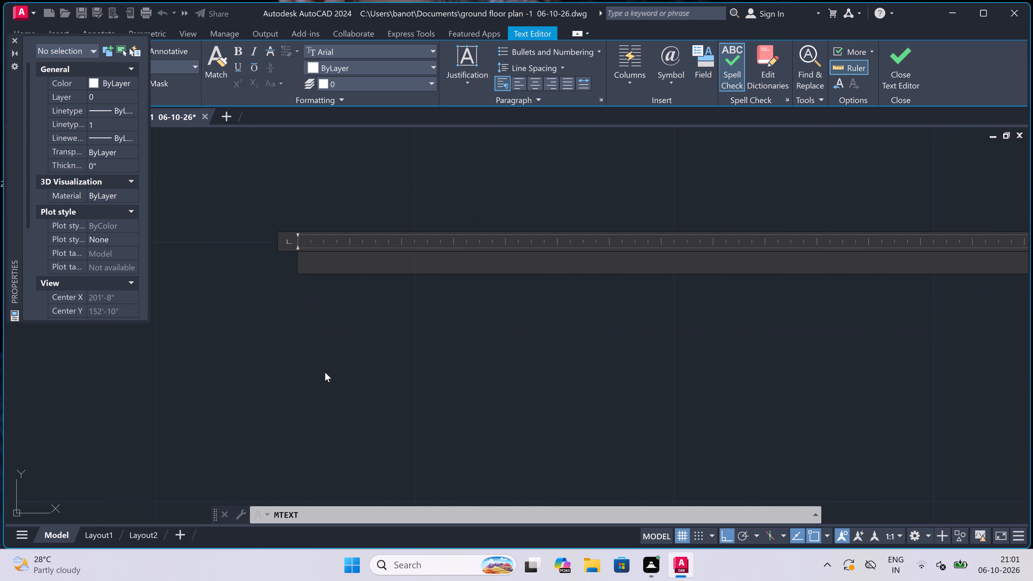
{"action": "type", "text": "FIRST"}
{"action": "key", "text": "space"}
{"action": "type", "text": "FLOOR PLAN"}
{"action": "key", "text": "space"}
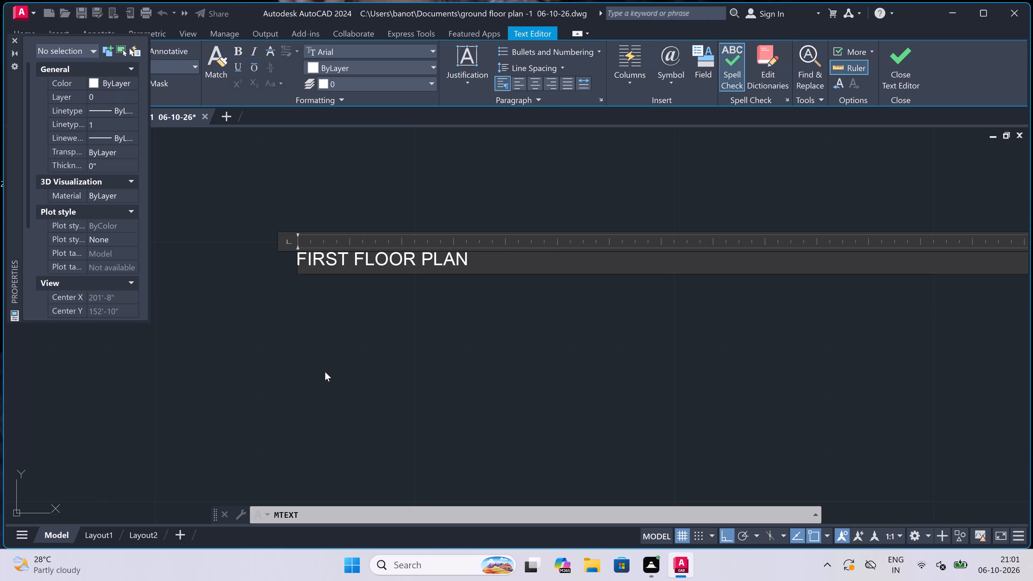
{"action": "left_click", "coordinate": [326, 373]}
Set the text height of the FIRST FLOOR PLAN title to 1.5'.
{"action": "left_click", "coordinate": [376, 258]}
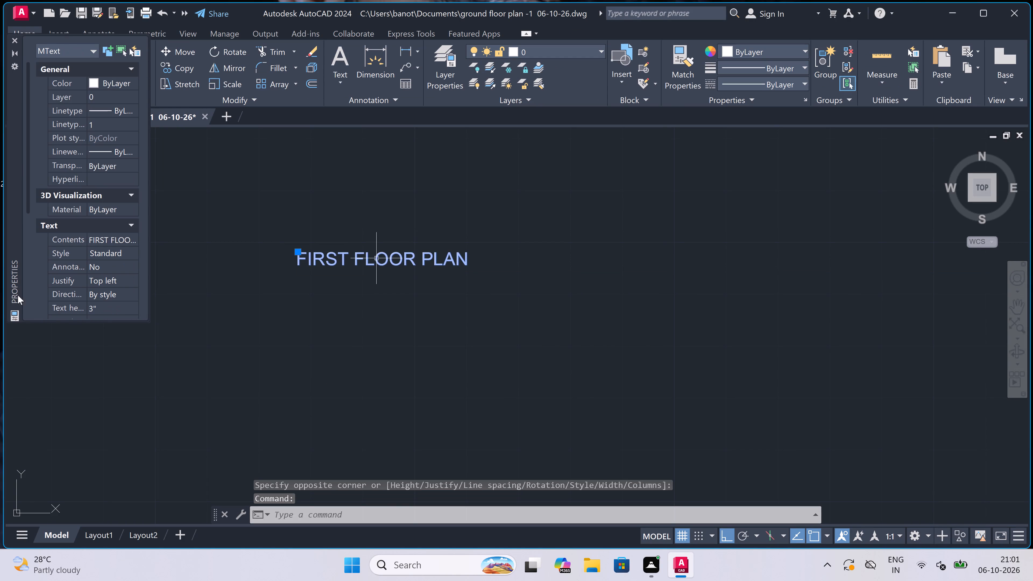
{"action": "left_click", "coordinate": [125, 306]}
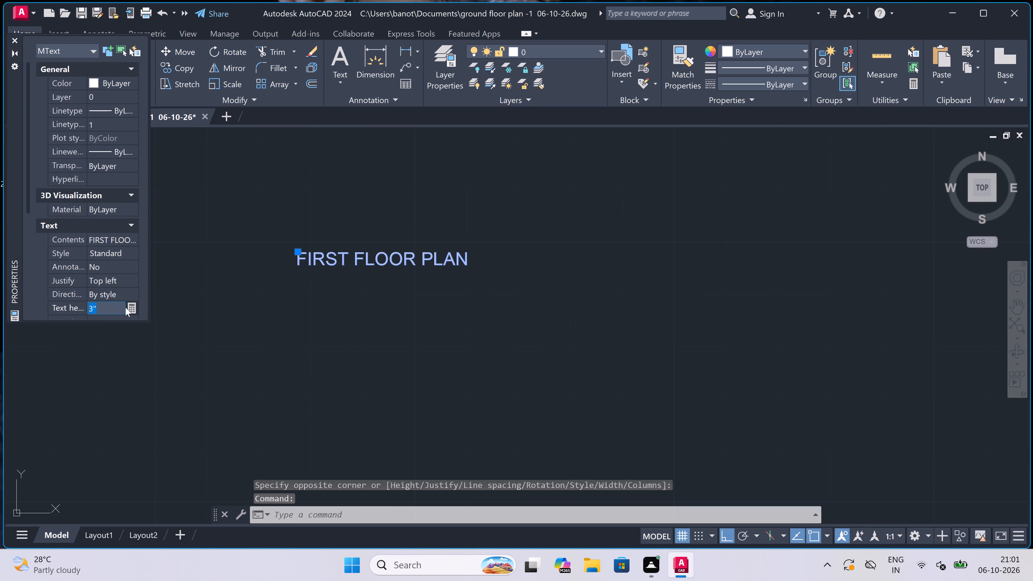
{"action": "key", "text": "BackSpace"}
{"action": "type", "text": "1.5'"}
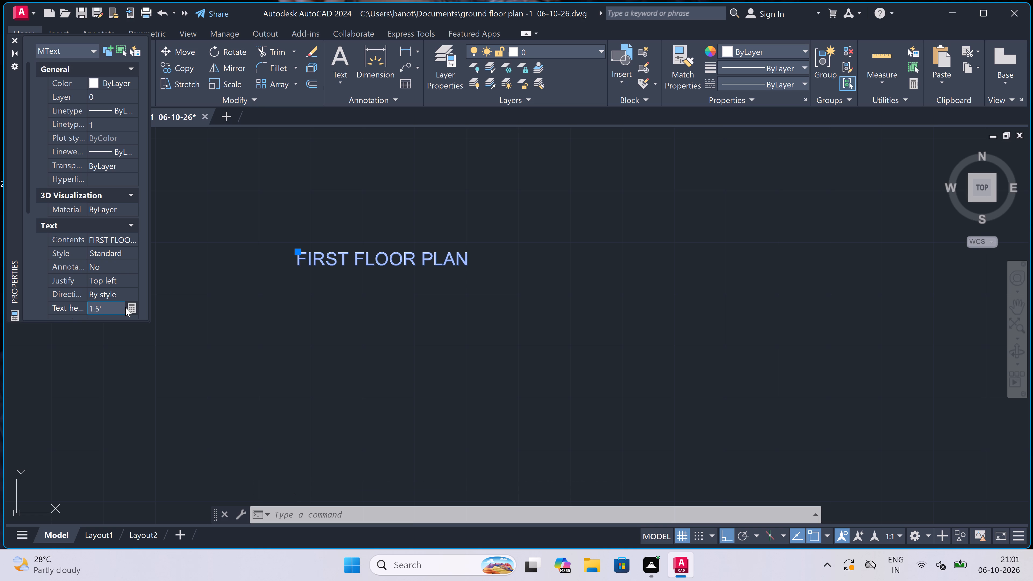
{"action": "left_click", "coordinate": [387, 345]}
{"action": "scroll", "coordinate": [408, 308], "scroll_direction": "down", "scroll_amount": 3}
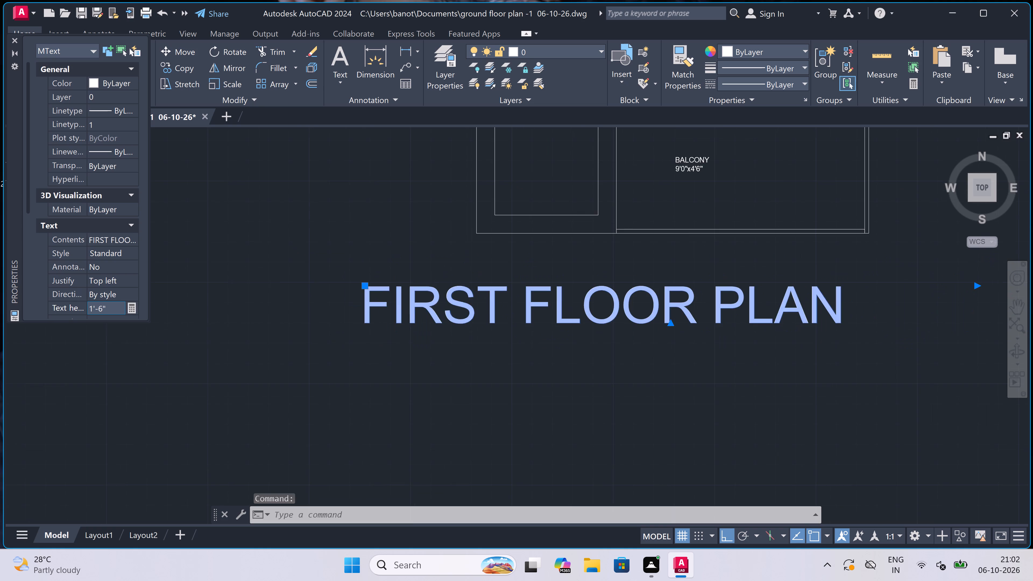
{"action": "scroll", "coordinate": [408, 307], "scroll_direction": "down", "scroll_amount": 2}
{"action": "key", "text": "Escape"}
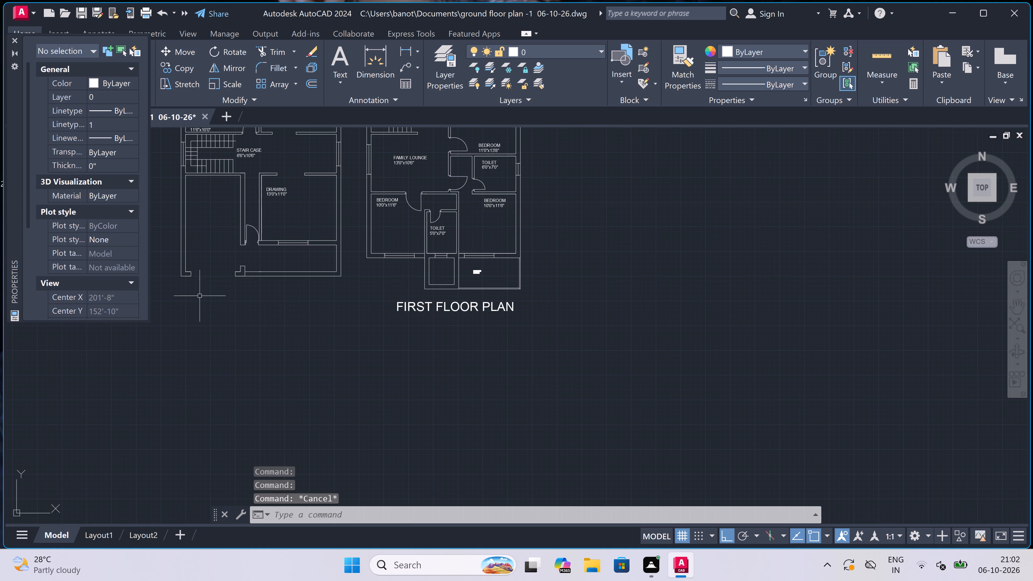
Add the text title "GROUND FLOOR PLAN" below the ground floor plan.
{"action": "scroll", "coordinate": [199, 295], "scroll_direction": "up", "scroll_amount": 2}
{"action": "type", "text": "MT"}
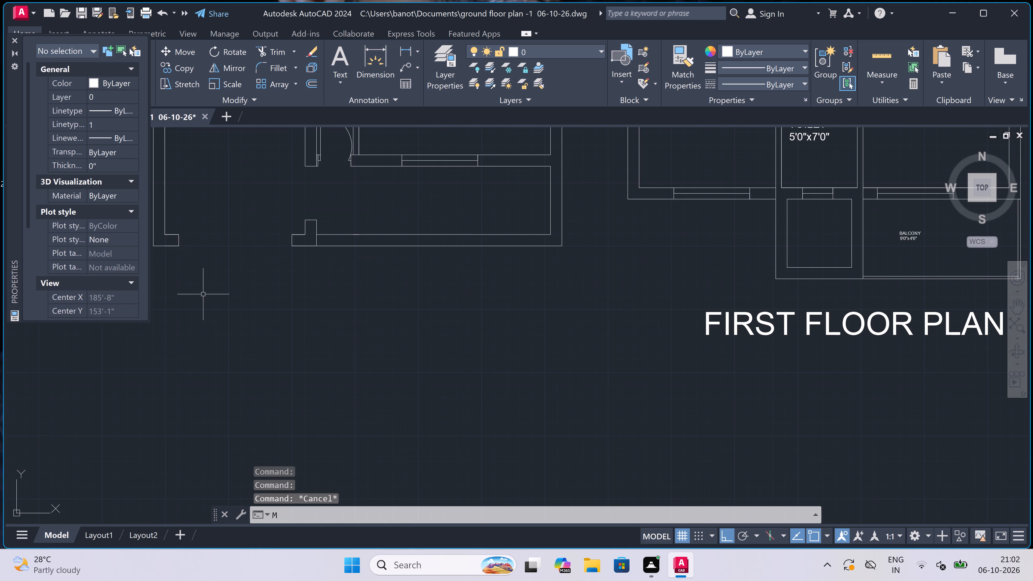
{"action": "key", "text": "space"}
{"action": "scroll", "coordinate": [298, 319], "scroll_direction": "down", "scroll_amount": 1}
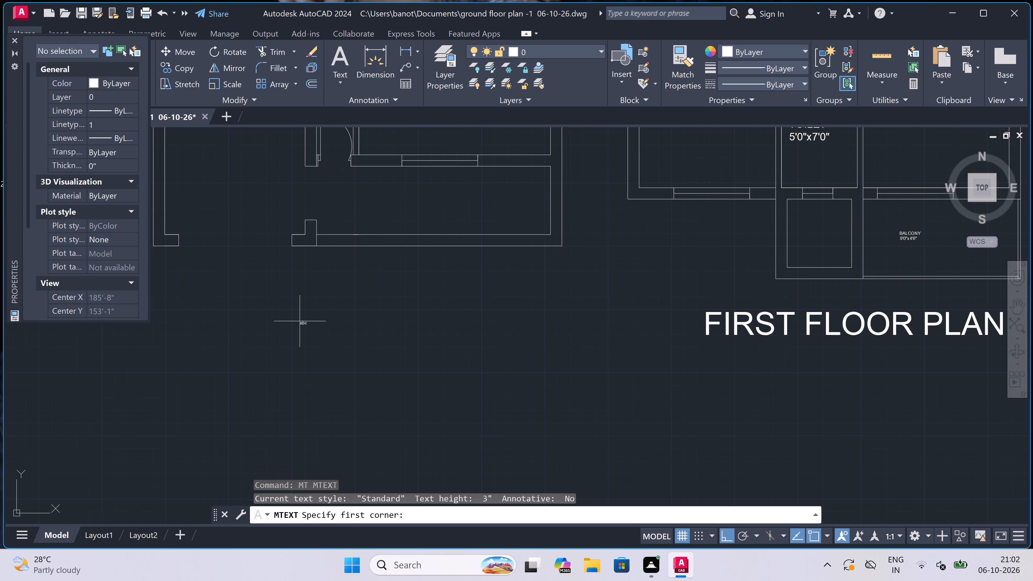
{"action": "scroll", "coordinate": [298, 319], "scroll_direction": "down", "scroll_amount": 2}
{"action": "scroll", "coordinate": [249, 311], "scroll_direction": "up", "scroll_amount": 3}
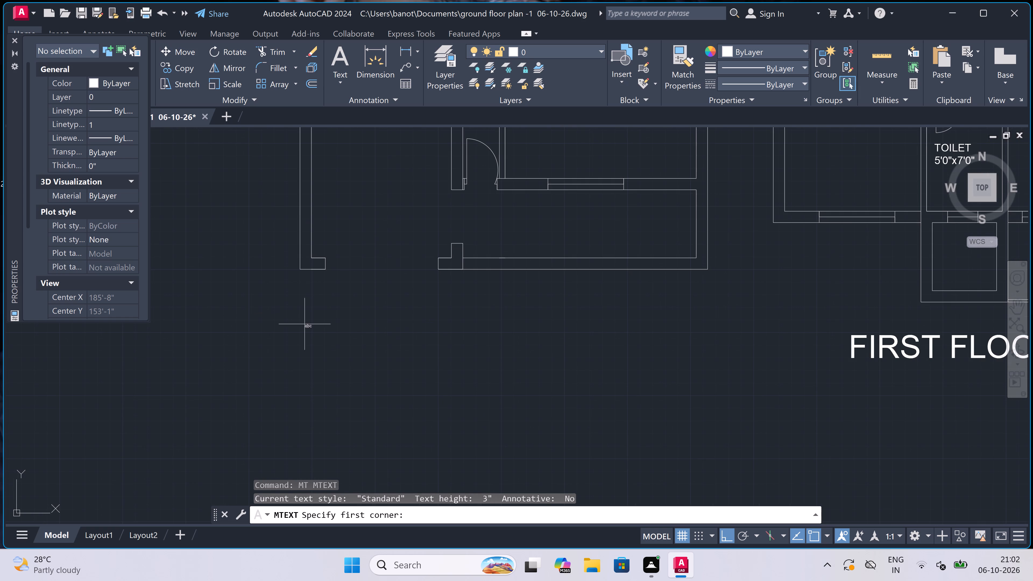
{"action": "left_click", "coordinate": [315, 356]}
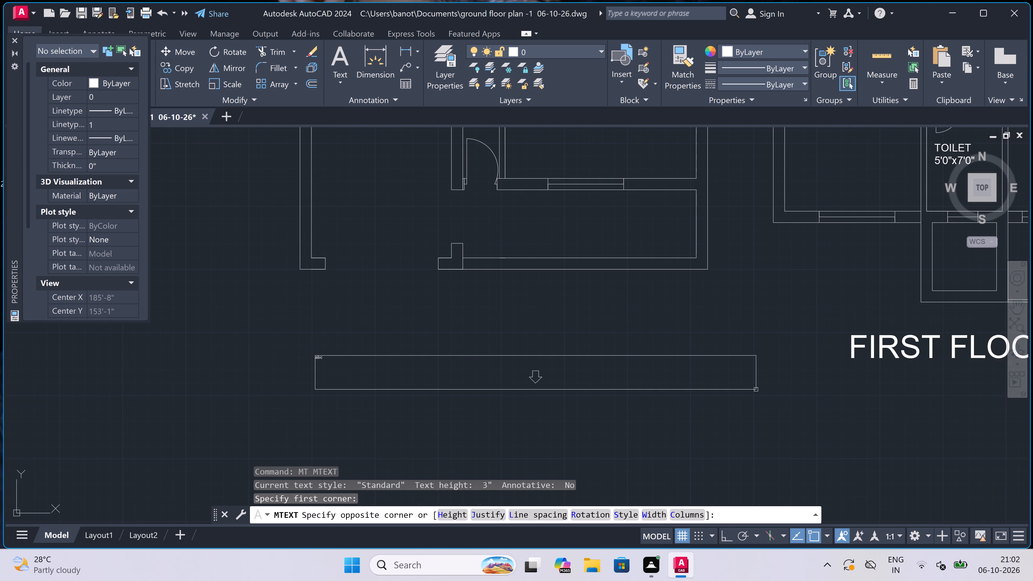
{"action": "left_click", "coordinate": [781, 387]}
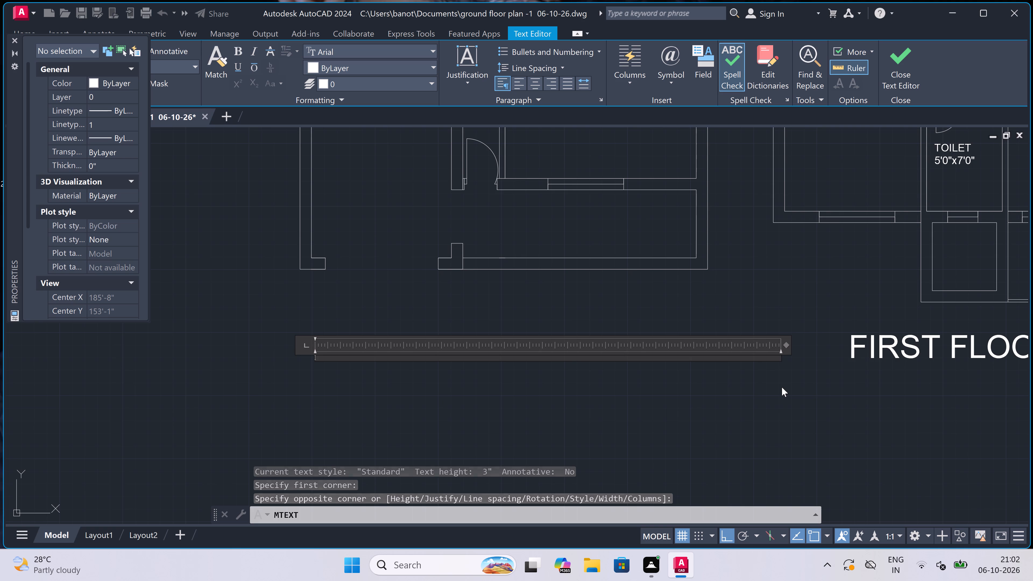
{"action": "type", "text": "GROU"}
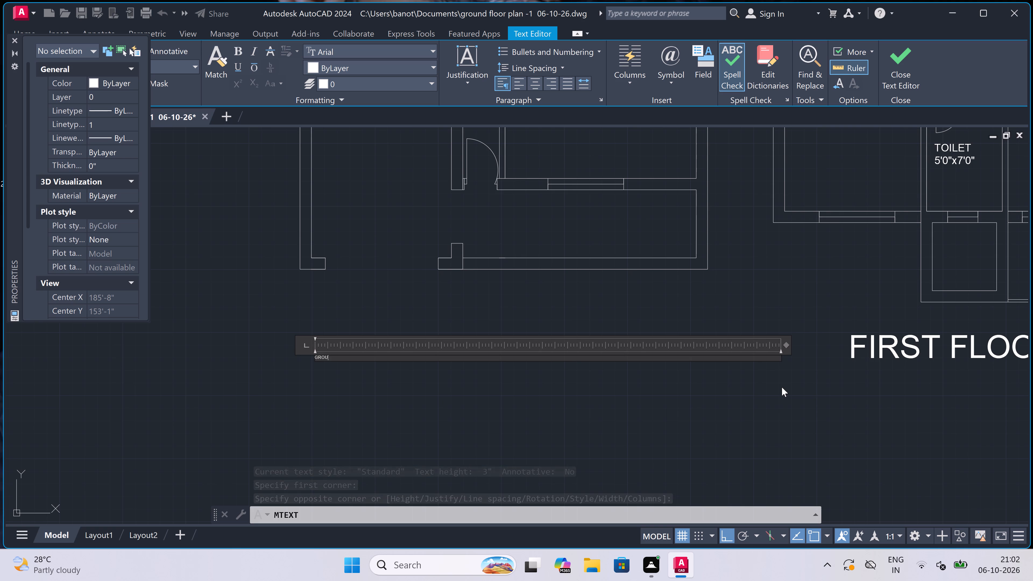
{"action": "key", "text": "n"}
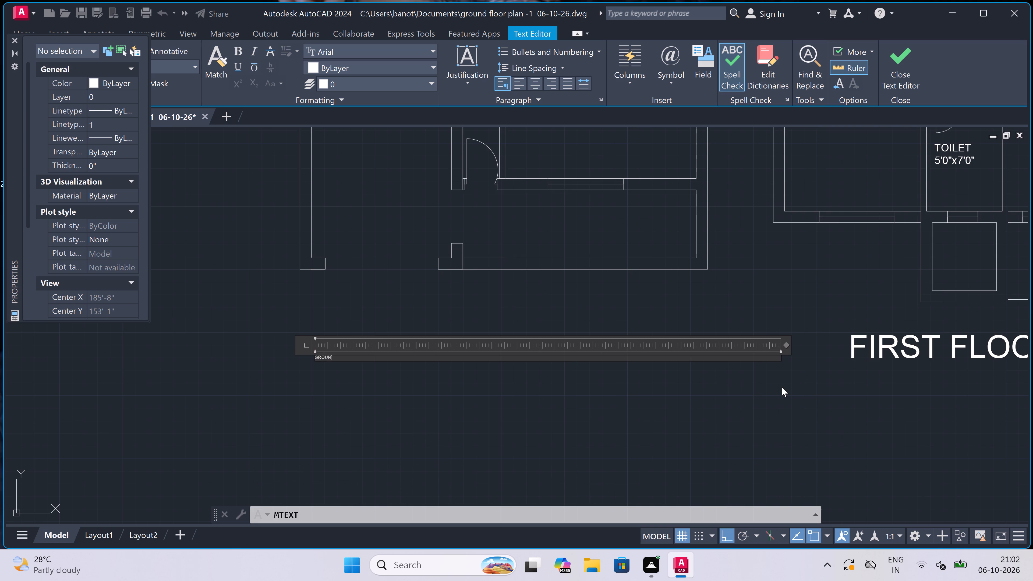
{"action": "type", "text": "D FLOOR PLAN"}
{"action": "key", "text": "space"}
{"action": "left_click", "coordinate": [335, 364]}
Set the text height of the GROUND FLOOR PLAN title to 1.5'.
{"action": "left_click", "coordinate": [352, 343]}
{"action": "double_click", "coordinate": [302, 382]}
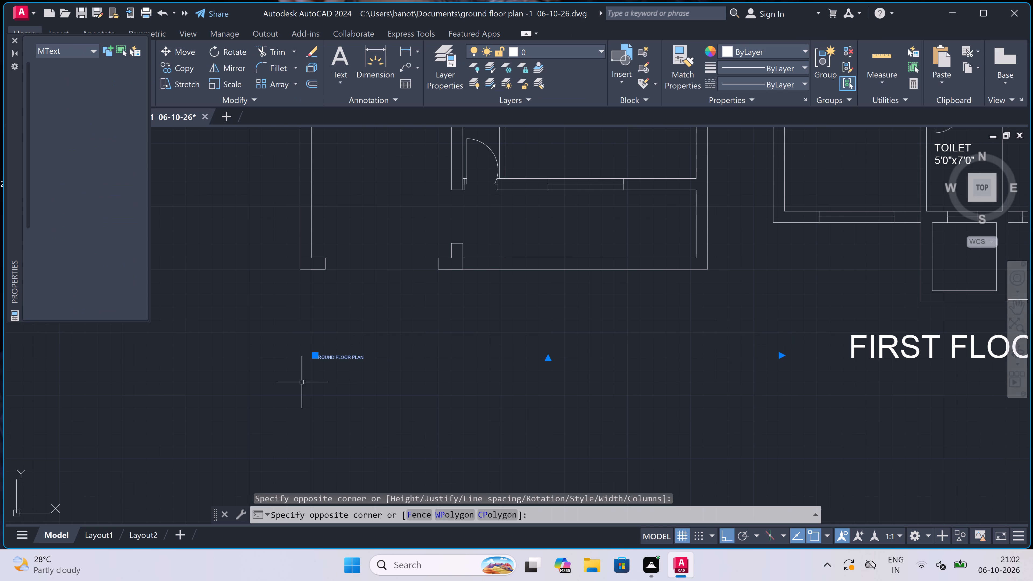
{"action": "left_click", "coordinate": [109, 309]}
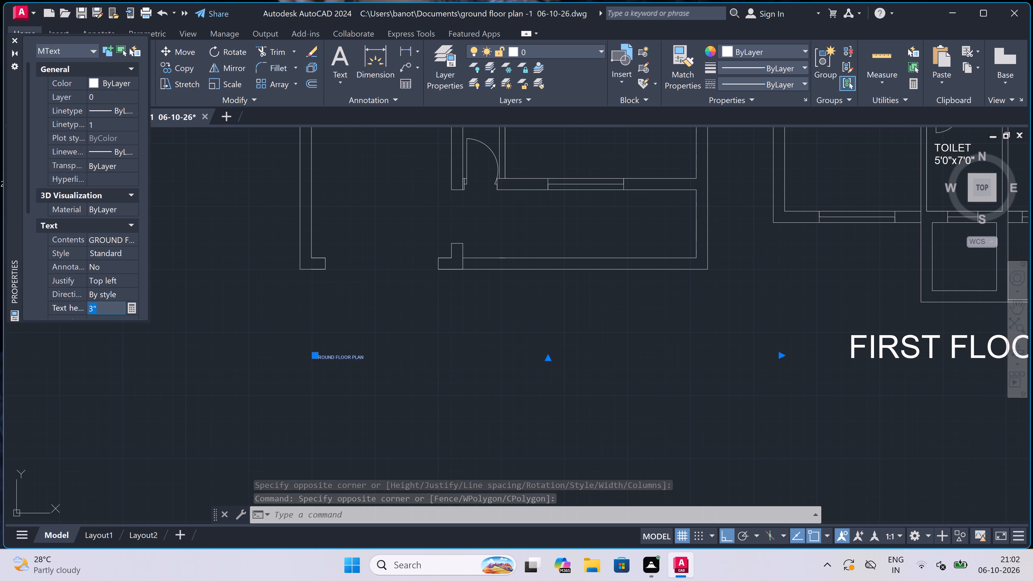
{"action": "key", "text": "BackSpace"}
{"action": "type", "text": "1.5'"}
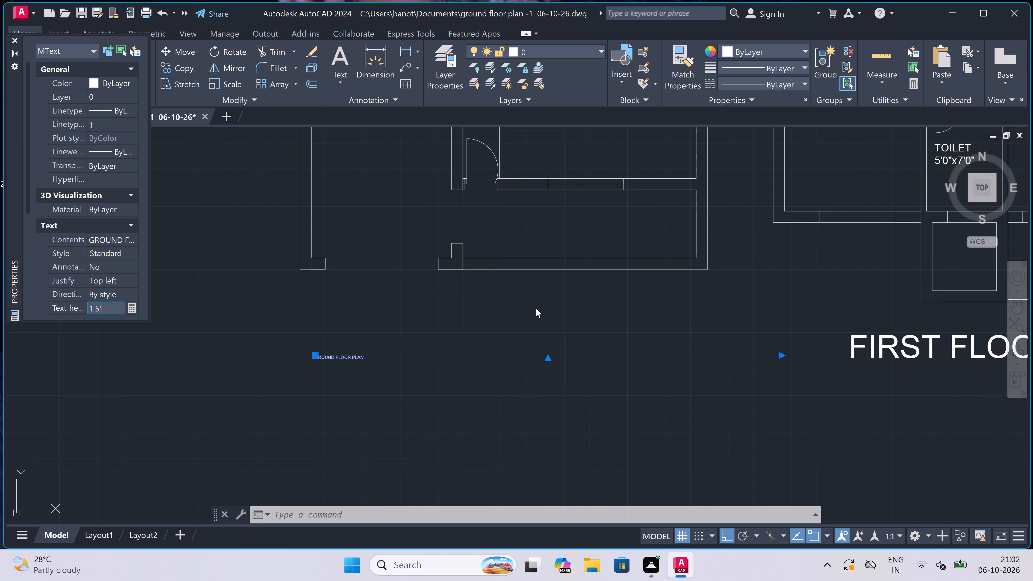
{"action": "left_click", "coordinate": [447, 320]}
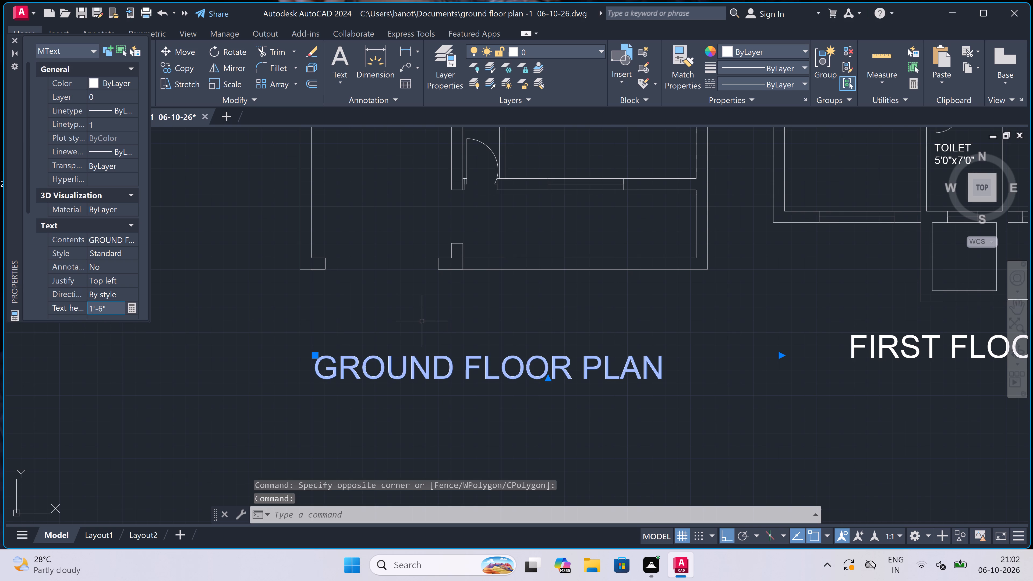
{"action": "key", "text": "Escape"}
Draw a rectangular border enclosing both floor plans and their titles.
{"action": "scroll", "coordinate": [425, 313], "scroll_direction": "down", "scroll_amount": 2}
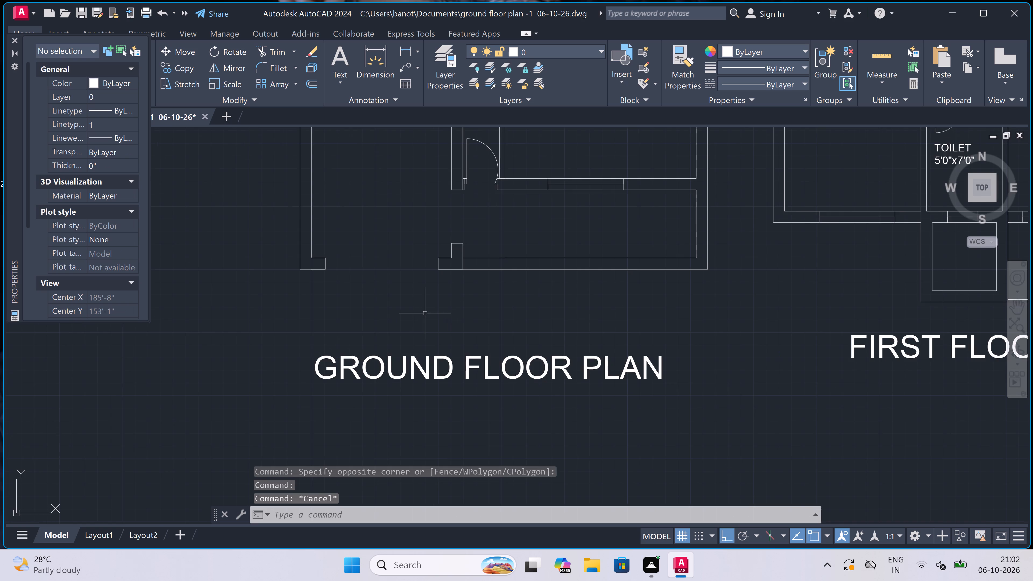
{"action": "scroll", "coordinate": [429, 294], "scroll_direction": "down", "scroll_amount": 2}
{"action": "scroll", "coordinate": [464, 290], "scroll_direction": "up", "scroll_amount": 1}
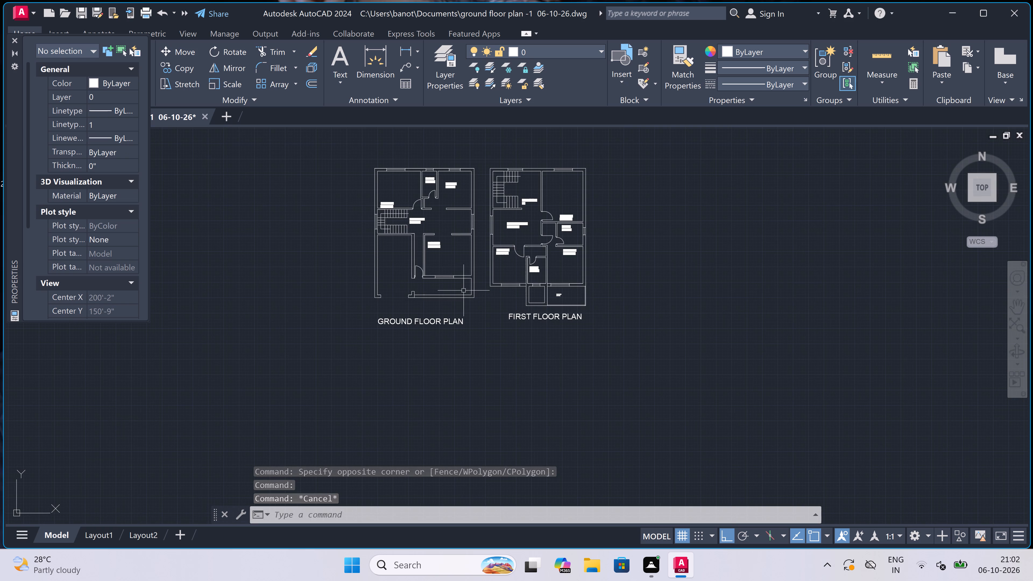
{"action": "type", "text": "REC"}
{"action": "key", "text": "space"}
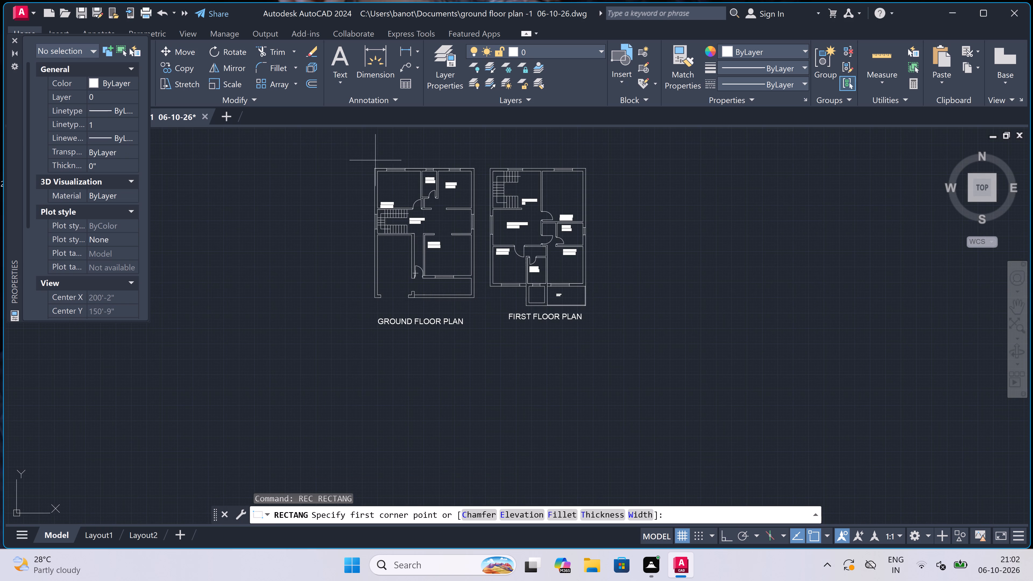
{"action": "left_click", "coordinate": [350, 138]}
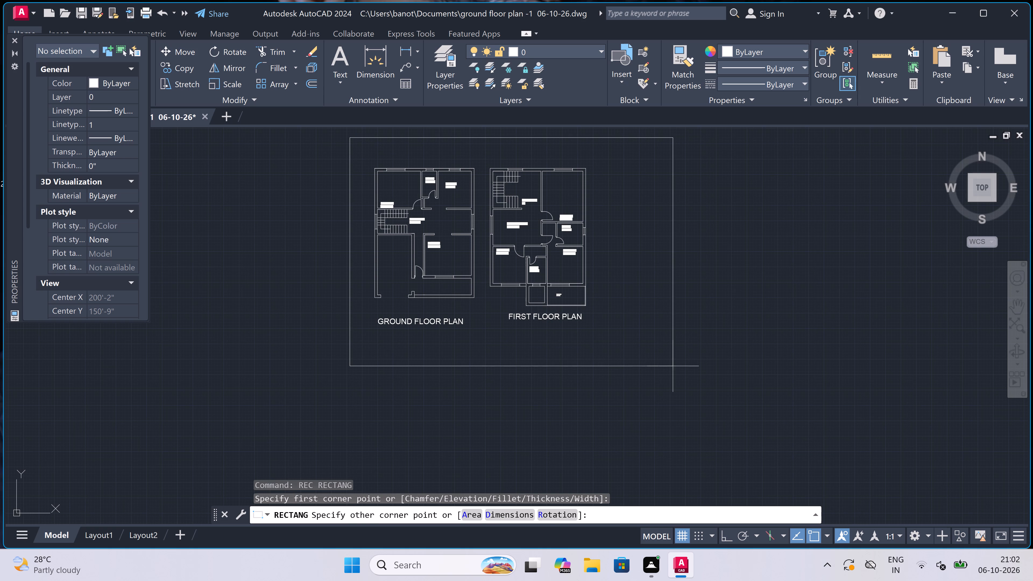
{"action": "left_click", "coordinate": [625, 346]}
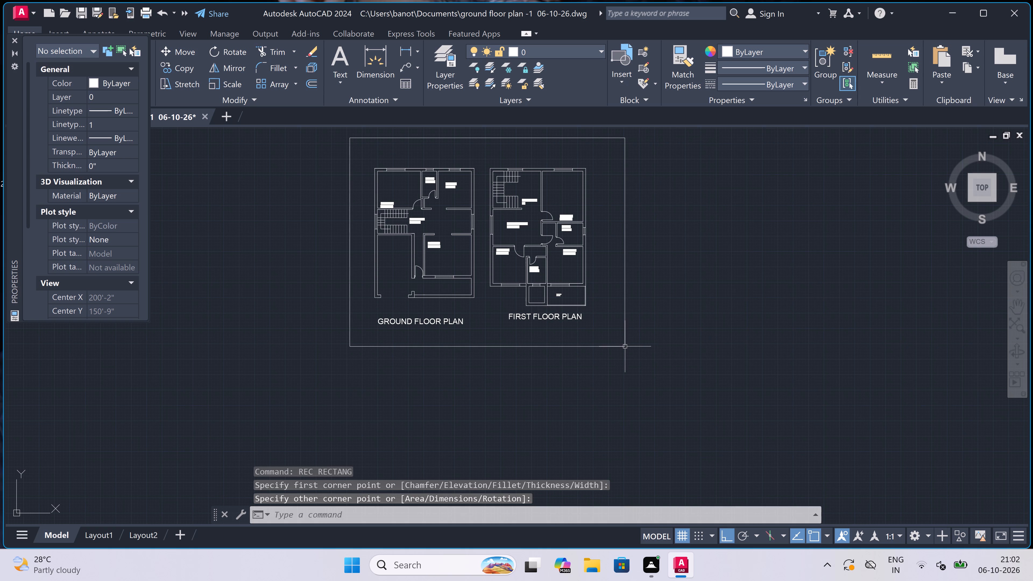
Add a two-line text label "LIVING HALL" and "18'0"x10'6"" in the ground floor space between the staircase and the outer side wall.
{"action": "scroll", "coordinate": [434, 263], "scroll_direction": "down", "scroll_amount": 3}
{"action": "scroll", "coordinate": [431, 236], "scroll_direction": "up", "scroll_amount": 4}
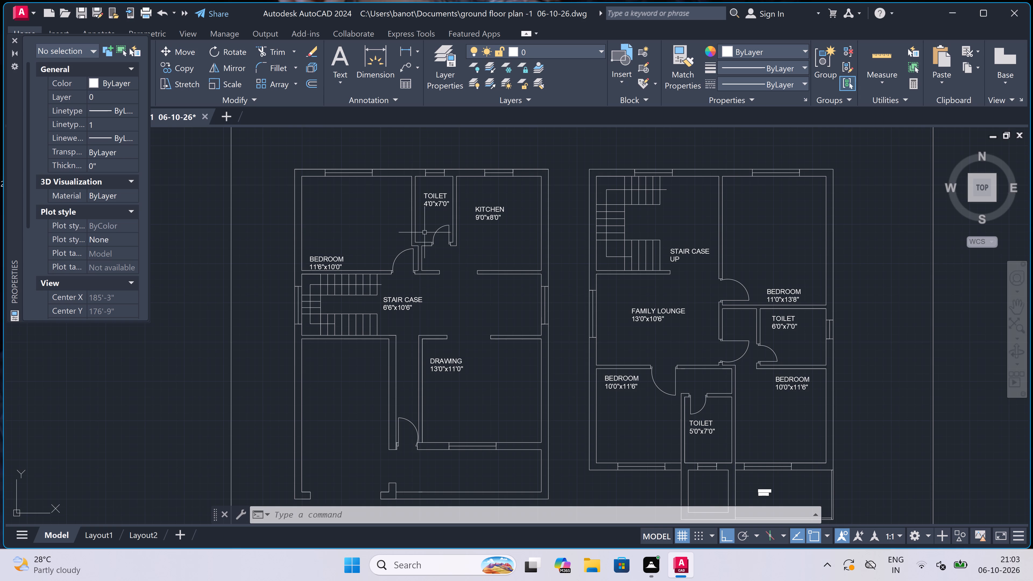
{"action": "scroll", "coordinate": [368, 274], "scroll_direction": "down", "scroll_amount": 2}
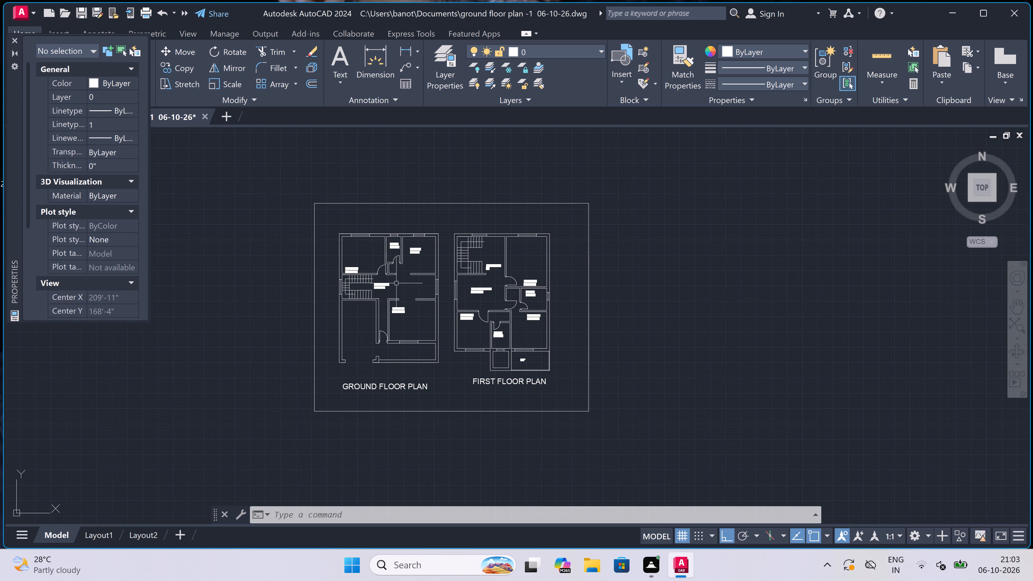
{"action": "scroll", "coordinate": [396, 284], "scroll_direction": "up", "scroll_amount": 4}
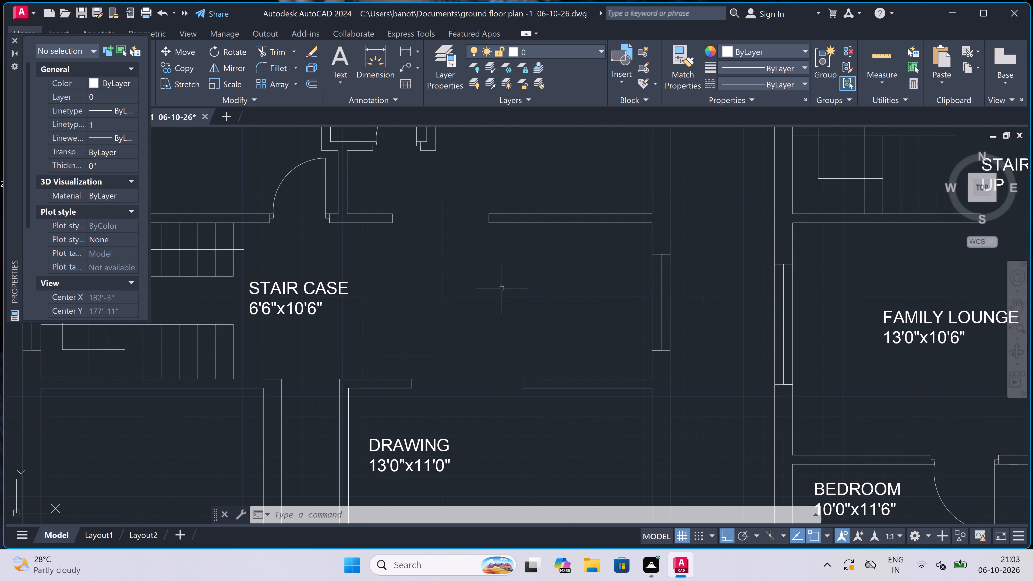
{"action": "type", "text": "MT"}
{"action": "key", "text": "space"}
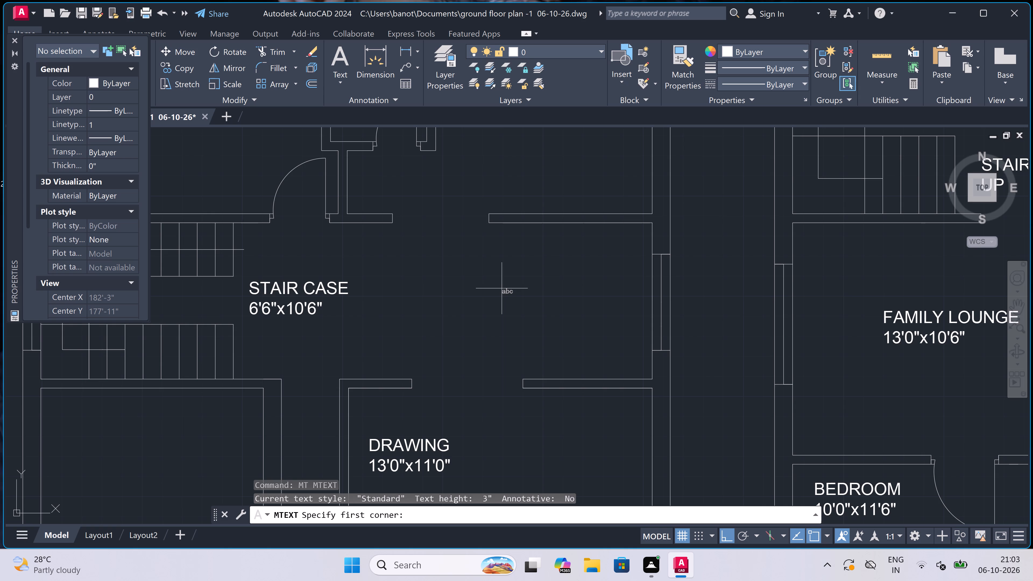
{"action": "scroll", "coordinate": [503, 287], "scroll_direction": "up", "scroll_amount": 1}
{"action": "left_click", "coordinate": [400, 292]}
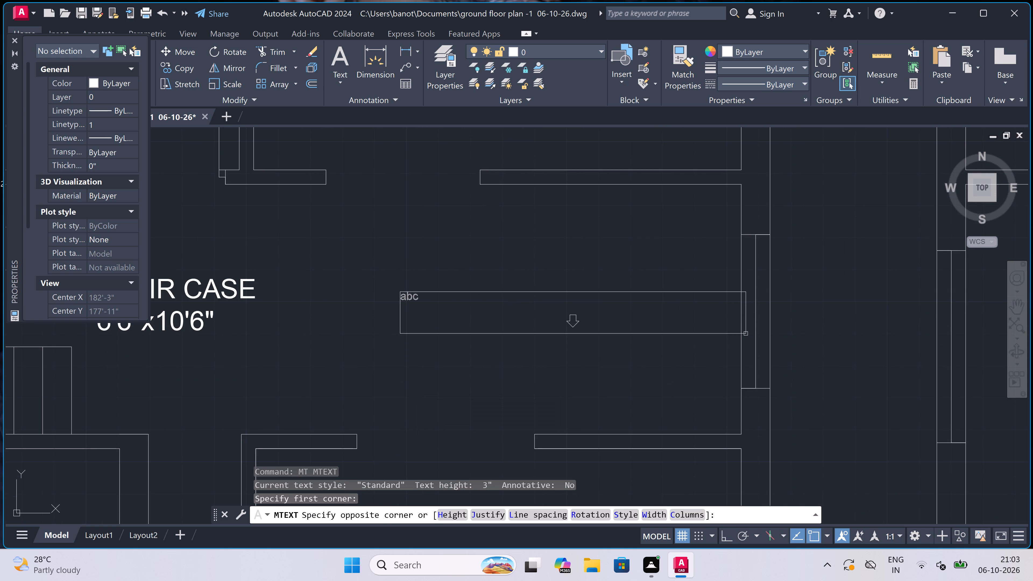
{"action": "left_click", "coordinate": [837, 296]}
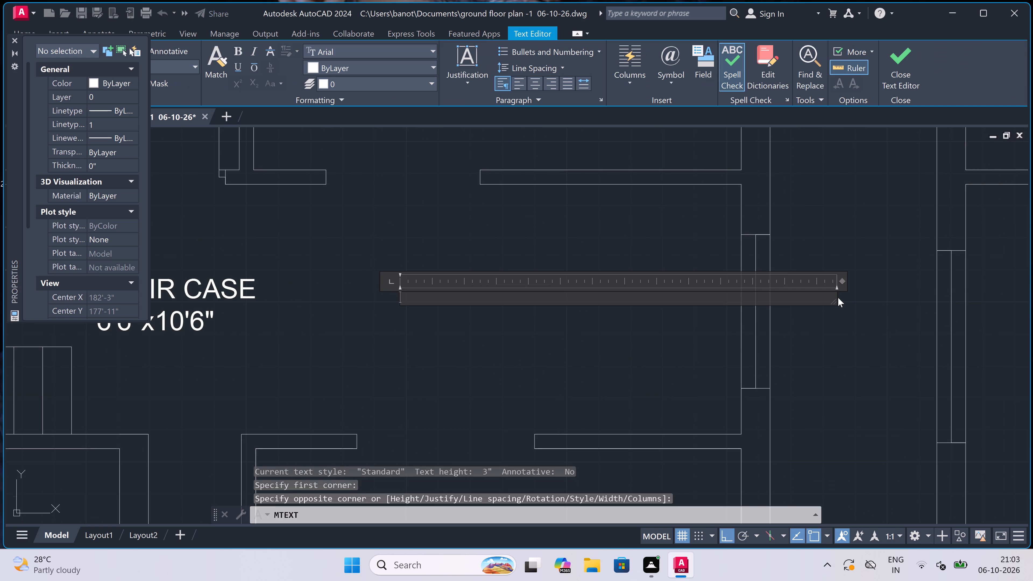
{"action": "type", "text": "LIVING G"}
{"action": "key", "text": "BackSpace"}
{"action": "type", "text": "HALL"}
{"action": "key", "text": "Return"}
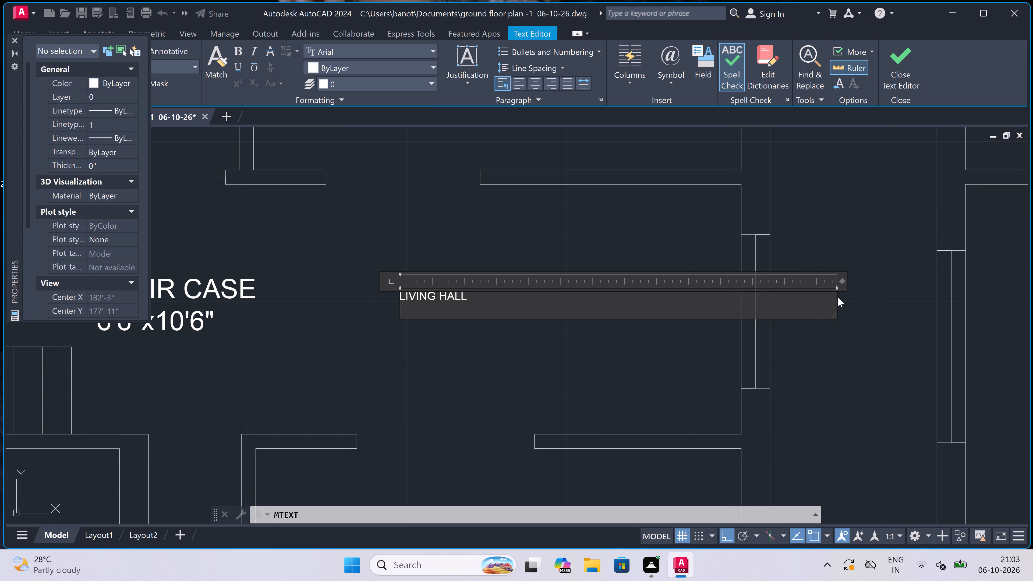
{"action": "type", "text": "18'0"}
{"action": "type", "text": "\"x"}
{"action": "type", "text": "10'6"}
{"action": "key", "text": "shift+quotedbl"}
{"action": "left_click", "coordinate": [418, 362]}
Set the text height of the ground floor LIVING HALL and STAIR CASE labels to 5".
{"action": "left_click", "coordinate": [449, 292]}
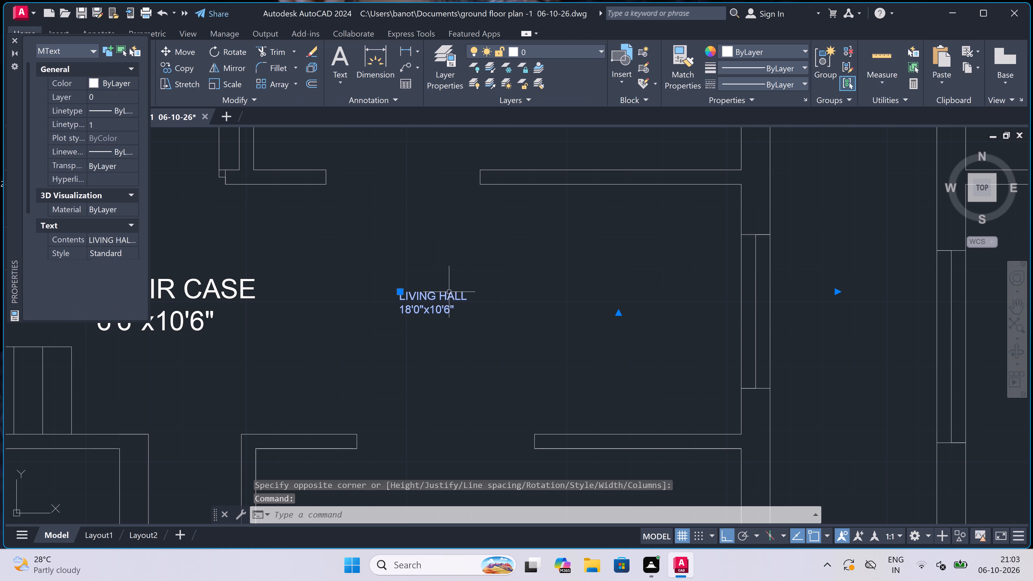
{"action": "left_click", "coordinate": [199, 296]}
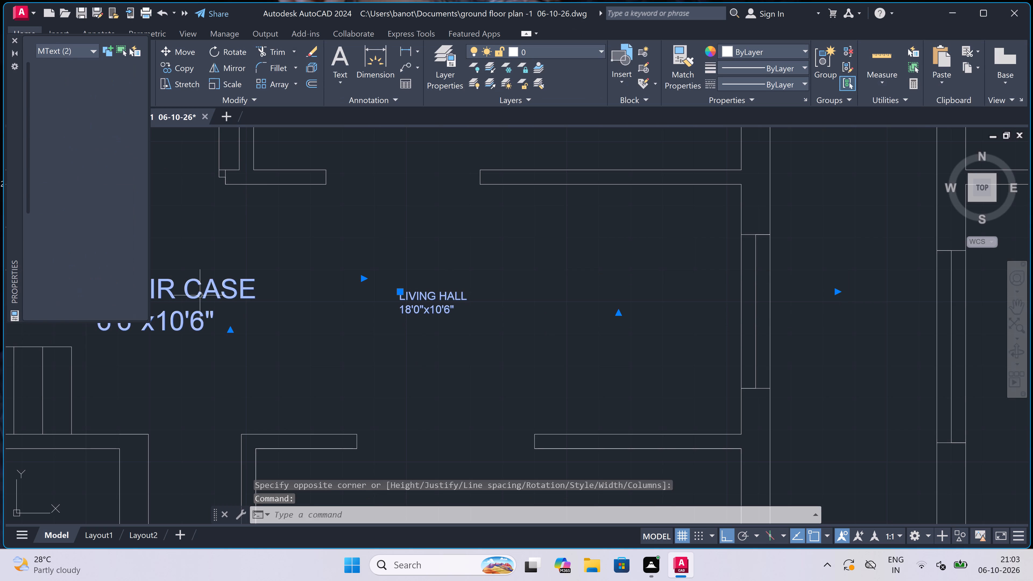
{"action": "left_click", "coordinate": [118, 306]}
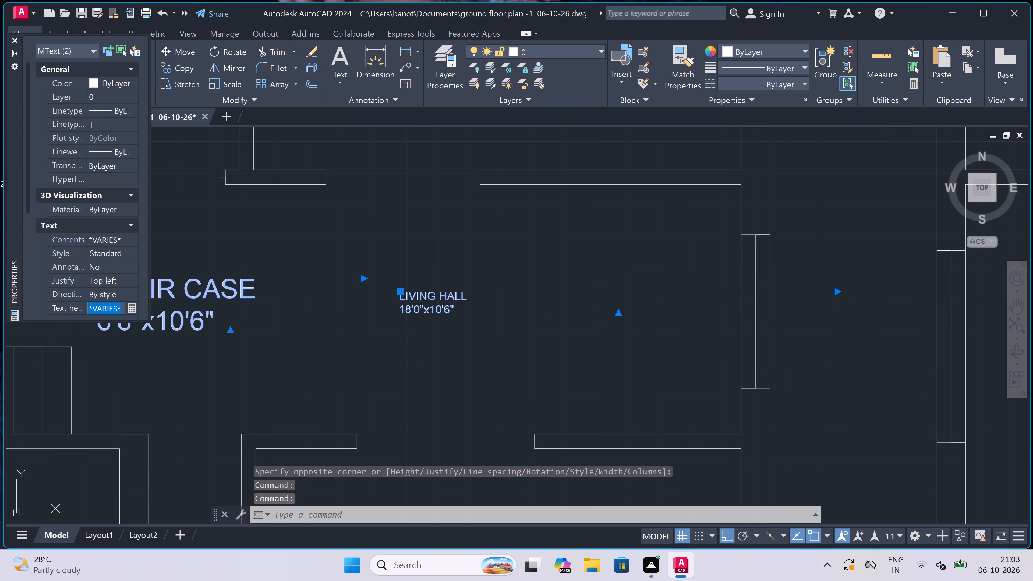
{"action": "key", "text": "BackSpace"}
{"action": "key", "text": "BackSpace"}
{"action": "key", "text": "BackSpace"}
{"action": "type", "text": "5\""}
{"action": "left_click", "coordinate": [495, 362]}
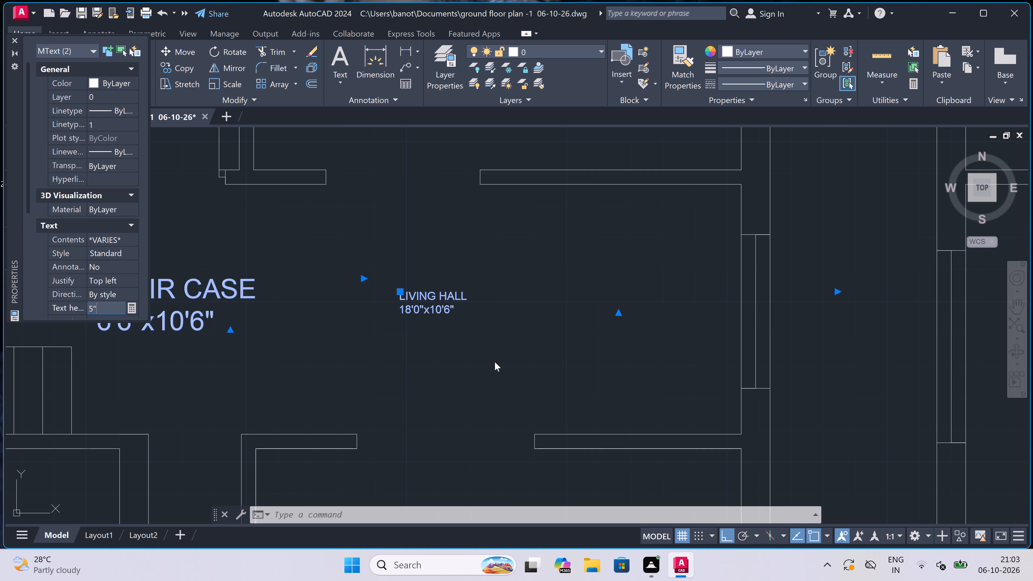
{"action": "scroll", "coordinate": [430, 294], "scroll_direction": "down", "scroll_amount": 2}
{"action": "key", "text": "Escape"}
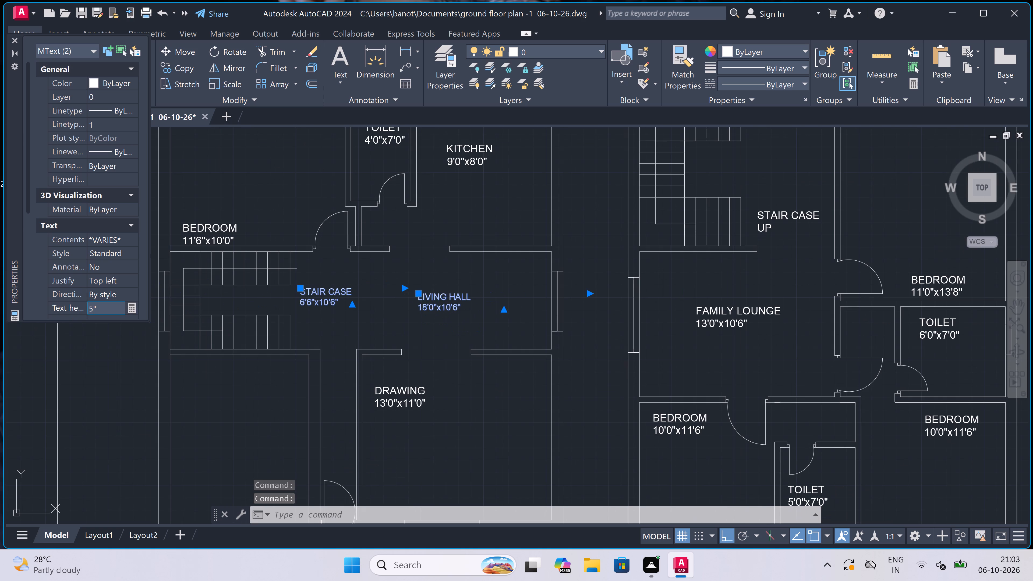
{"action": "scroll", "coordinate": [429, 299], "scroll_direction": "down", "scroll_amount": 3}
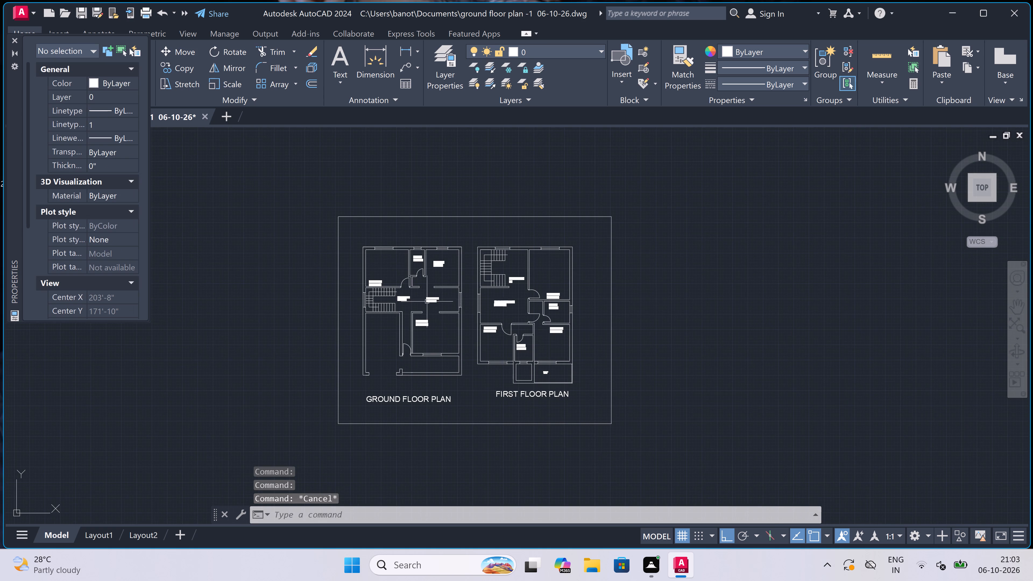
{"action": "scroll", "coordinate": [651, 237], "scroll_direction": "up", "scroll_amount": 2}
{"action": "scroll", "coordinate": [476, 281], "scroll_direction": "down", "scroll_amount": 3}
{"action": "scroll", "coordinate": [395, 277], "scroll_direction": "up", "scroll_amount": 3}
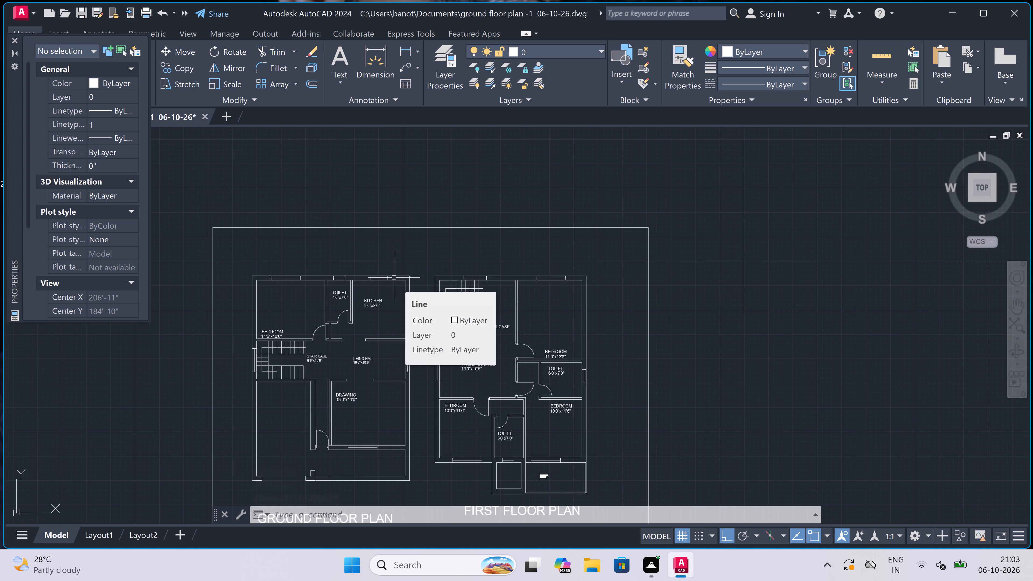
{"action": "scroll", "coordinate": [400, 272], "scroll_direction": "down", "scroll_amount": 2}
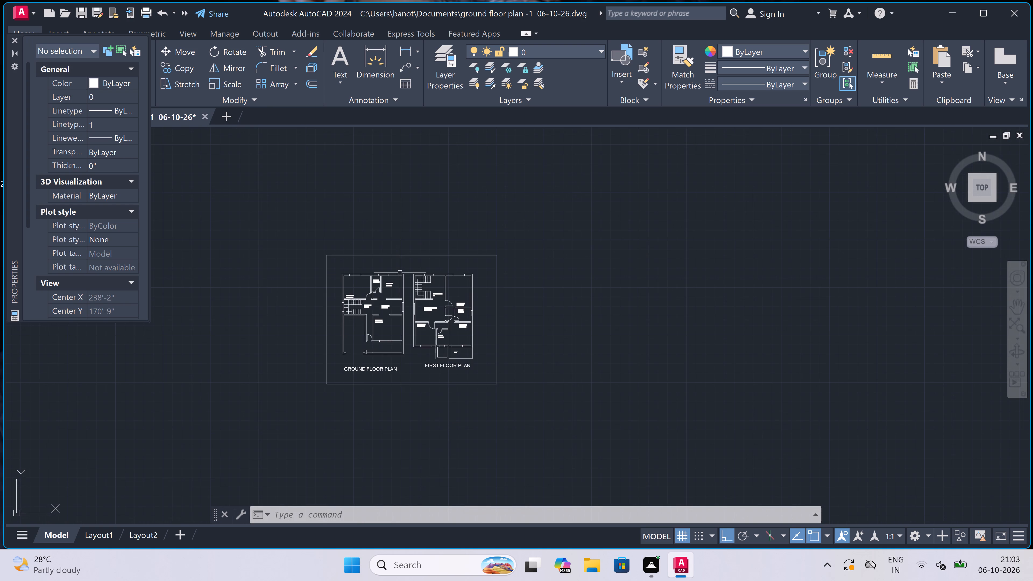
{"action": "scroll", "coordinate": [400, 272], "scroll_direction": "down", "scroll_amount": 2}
Add a two-line text label "CAR PARKING" and "10'0"X16'3"" in the ground floor space below the staircase, beside the drawing room.
{"action": "scroll", "coordinate": [376, 285], "scroll_direction": "up", "scroll_amount": 4}
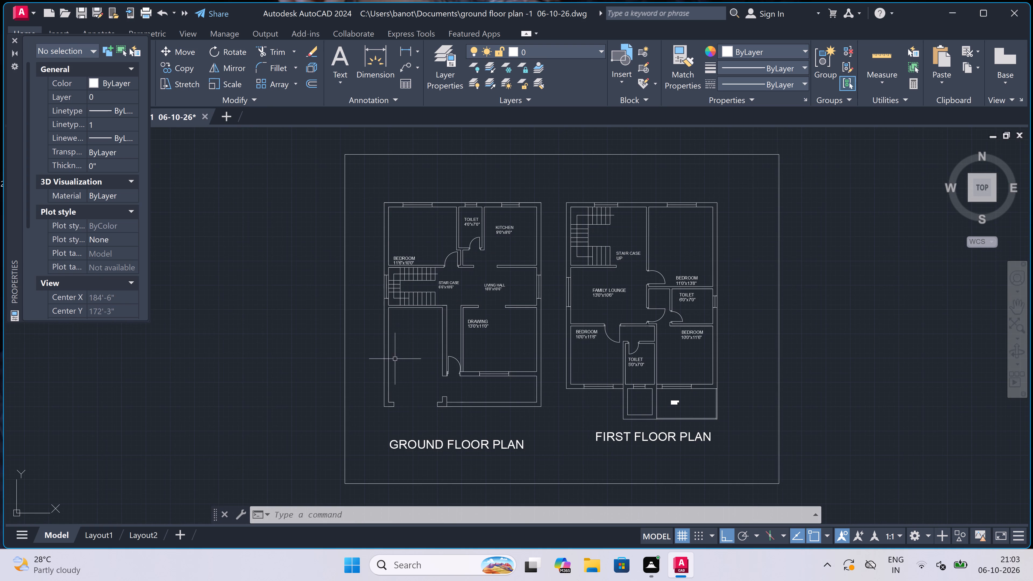
{"action": "scroll", "coordinate": [398, 361], "scroll_direction": "up", "scroll_amount": 2}
{"action": "type", "text": "mt"}
{"action": "key", "text": "space"}
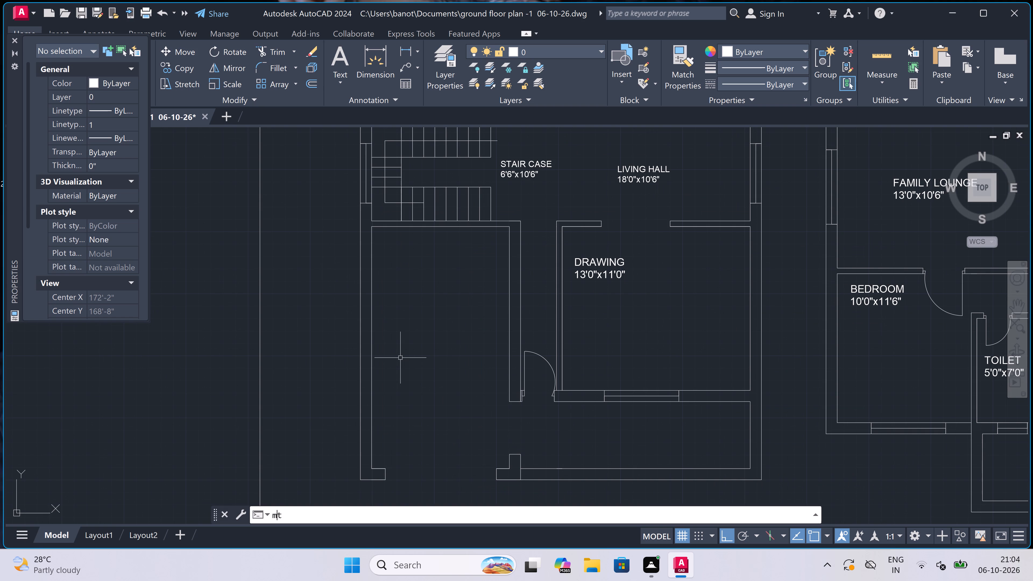
{"action": "scroll", "coordinate": [401, 355], "scroll_direction": "up", "scroll_amount": 1}
{"action": "left_click", "coordinate": [395, 327]}
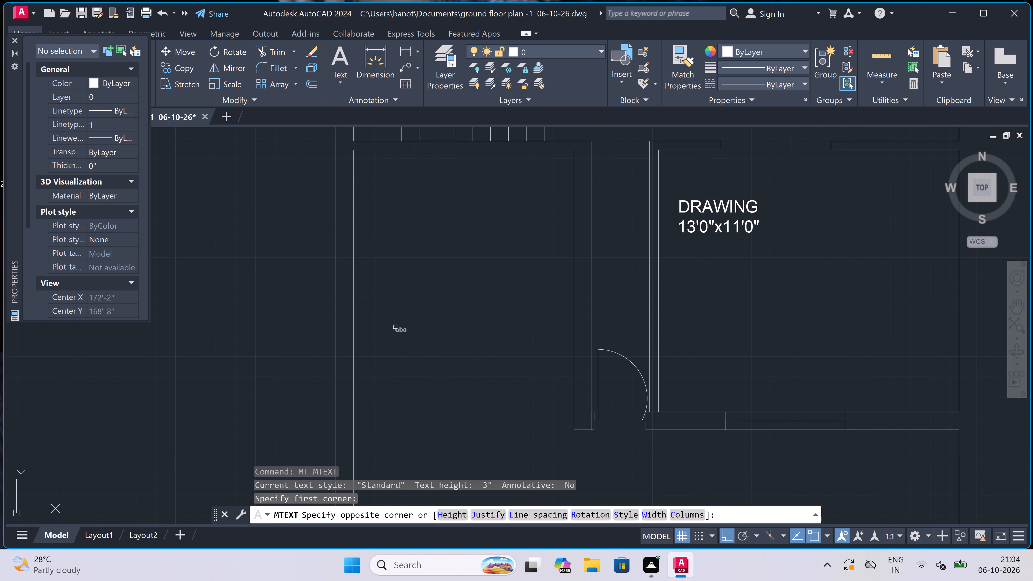
{"action": "left_click", "coordinate": [931, 333]}
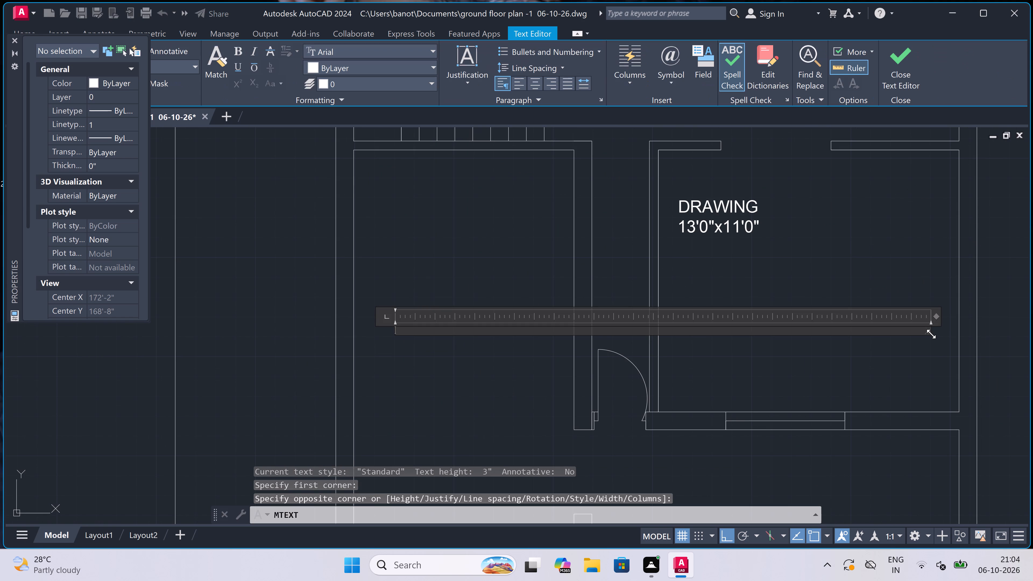
{"action": "key", "text": "c"}
{"action": "key", "text": "BackSpace"}
{"action": "type", "text": "CAR"}
{"action": "key", "text": "space"}
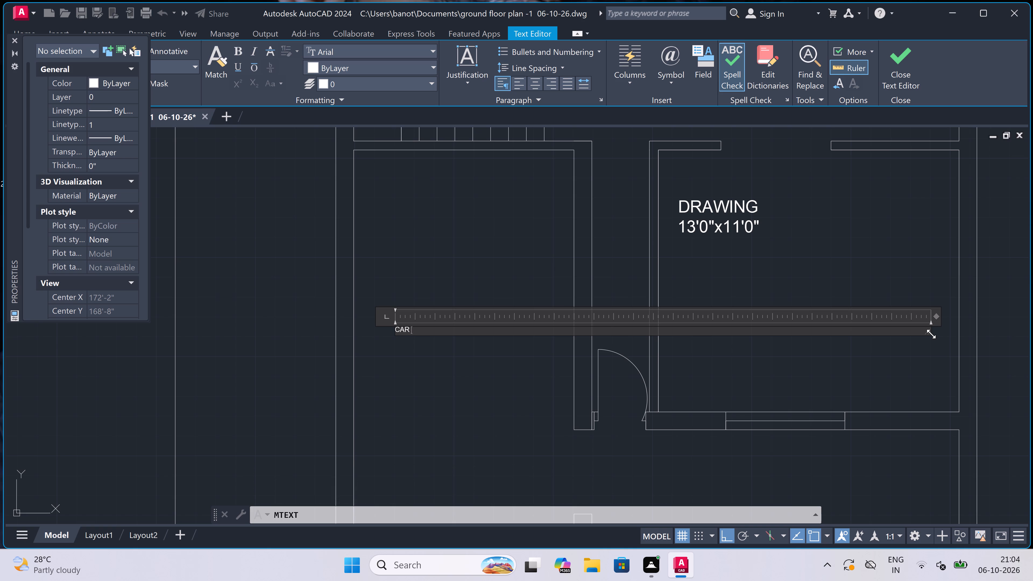
{"action": "type", "text": "PARKIN"}
{"action": "key", "text": "g"}
{"action": "key", "text": "Return"}
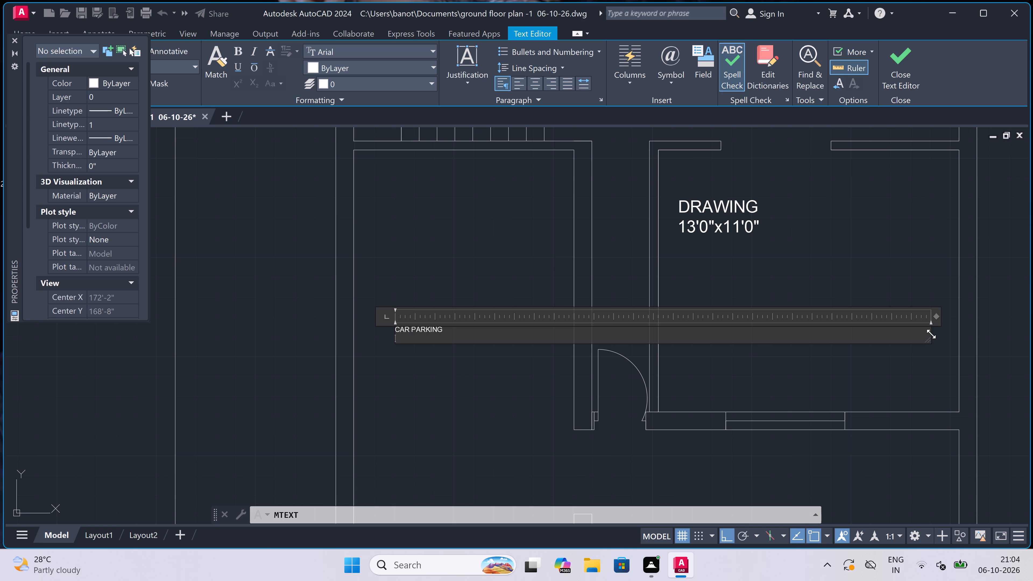
{"action": "type", "text": "10'0"}
{"action": "key", "text": "shift+quotedbl"}
{"action": "key", "text": "x"}
{"action": "type", "text": "16'3"}
{"action": "key", "text": "shift+quotedbl"}
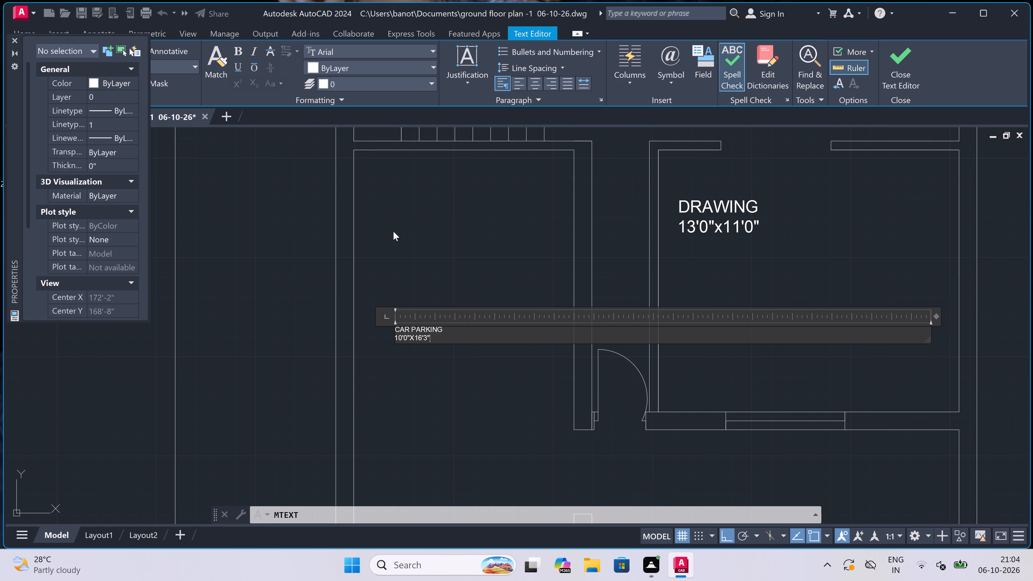
{"action": "left_click", "coordinate": [392, 235]}
Set the text height of the CAR PARKING label to 6".
{"action": "scroll", "coordinate": [415, 272], "scroll_direction": "down", "scroll_amount": 3}
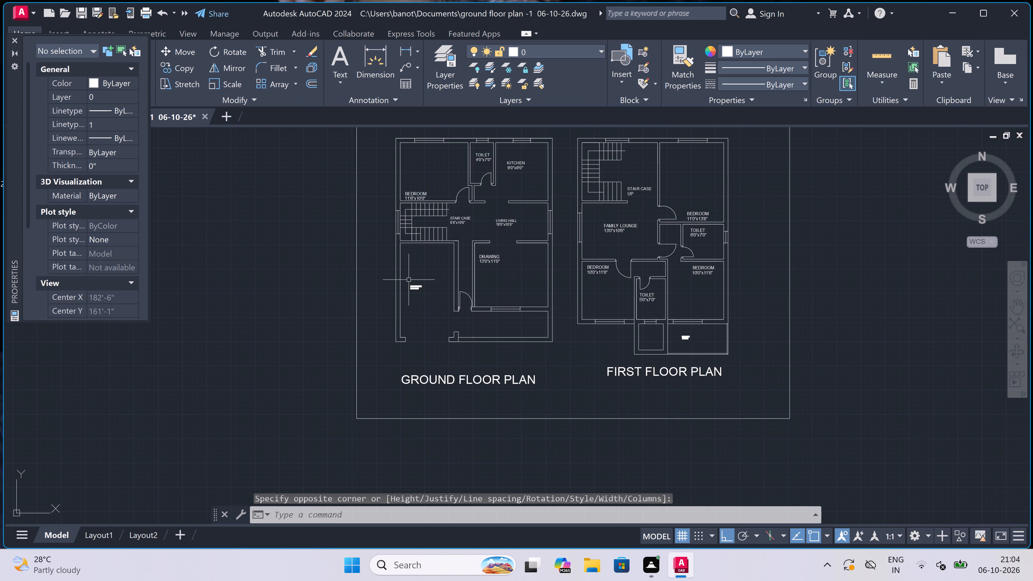
{"action": "scroll", "coordinate": [409, 280], "scroll_direction": "up", "scroll_amount": 4}
{"action": "left_click", "coordinate": [423, 324]}
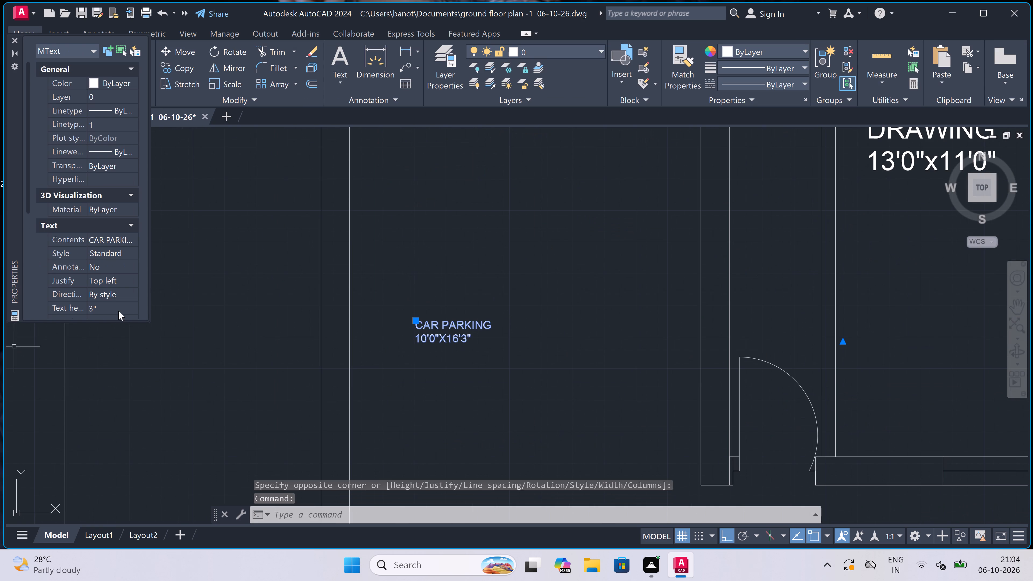
{"action": "left_click", "coordinate": [122, 308]}
{"action": "key", "text": "BackSpace"}
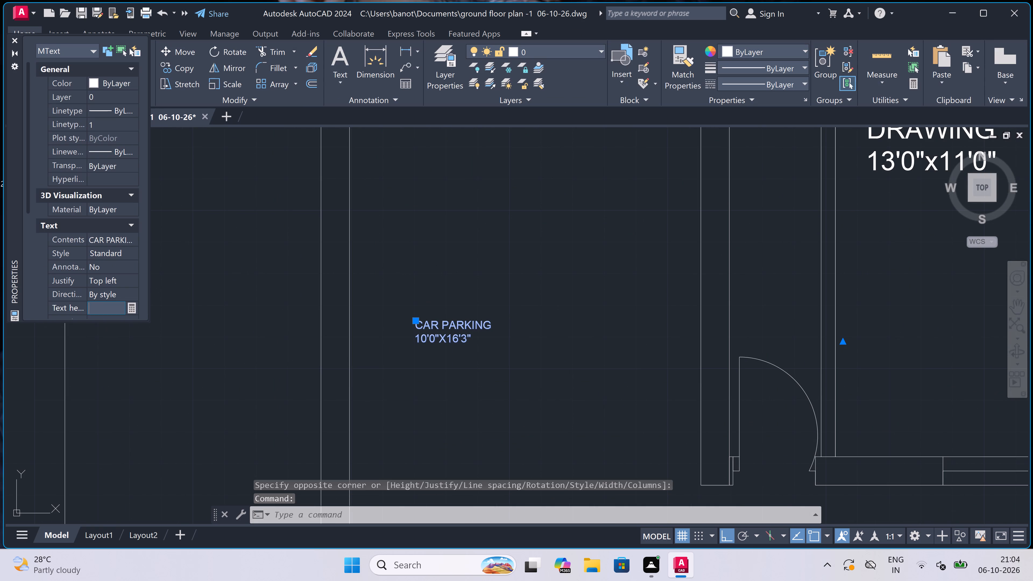
{"action": "type", "text": "6\""}
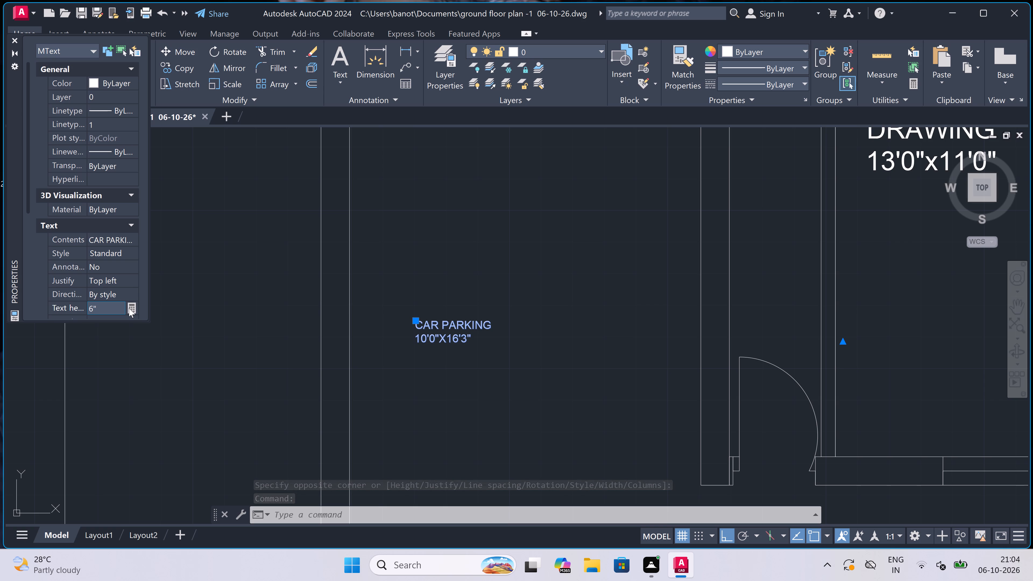
{"action": "left_click", "coordinate": [373, 252]}
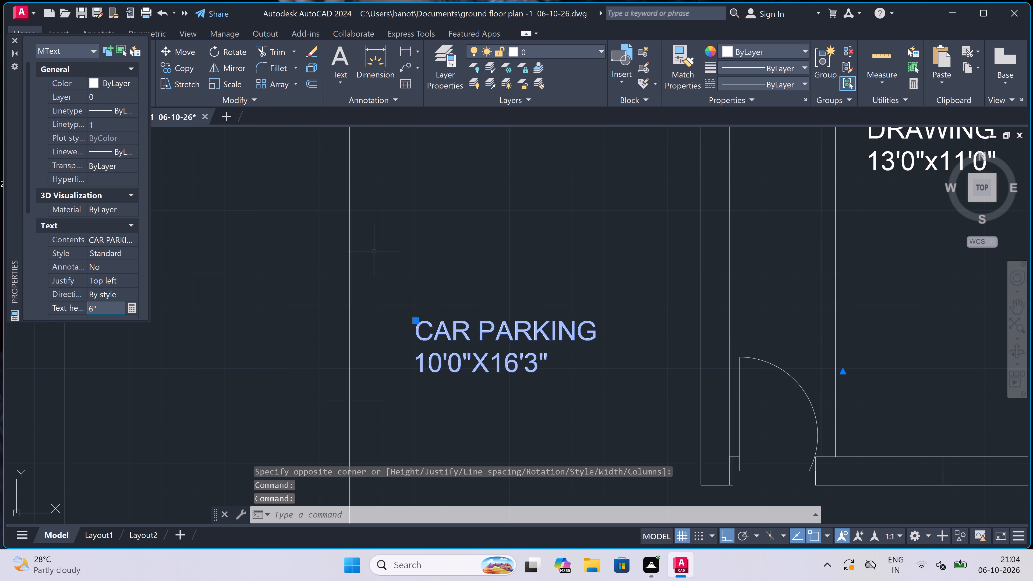
{"action": "key", "text": "Escape"}
Add the text label "MAIN ENTRY GATE" just outside the front wall opening of the ground floor car parking.
{"action": "scroll", "coordinate": [350, 311], "scroll_direction": "down", "scroll_amount": 4}
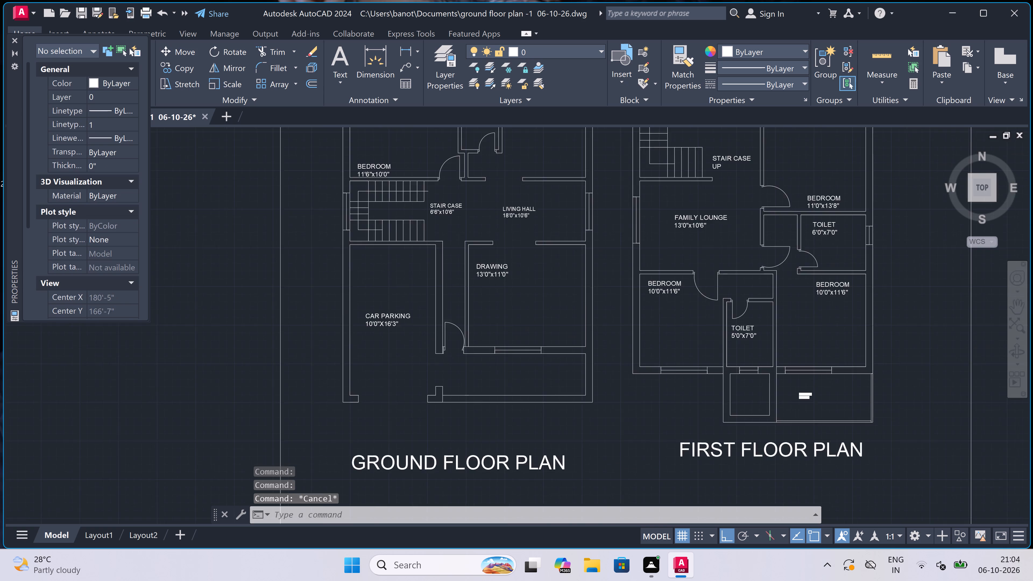
{"action": "scroll", "coordinate": [350, 311], "scroll_direction": "down", "scroll_amount": 1}
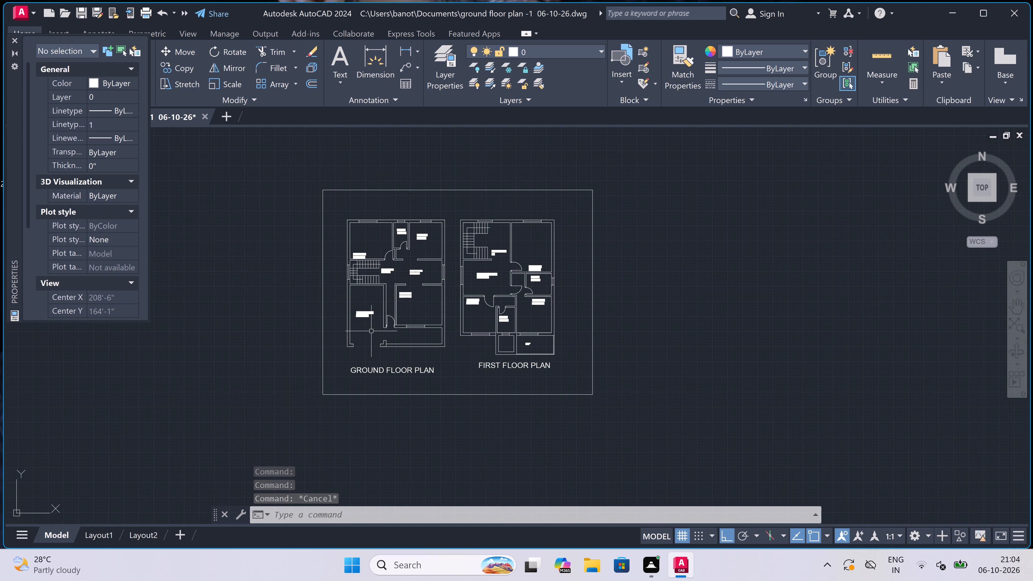
{"action": "scroll", "coordinate": [364, 339], "scroll_direction": "up", "scroll_amount": 4}
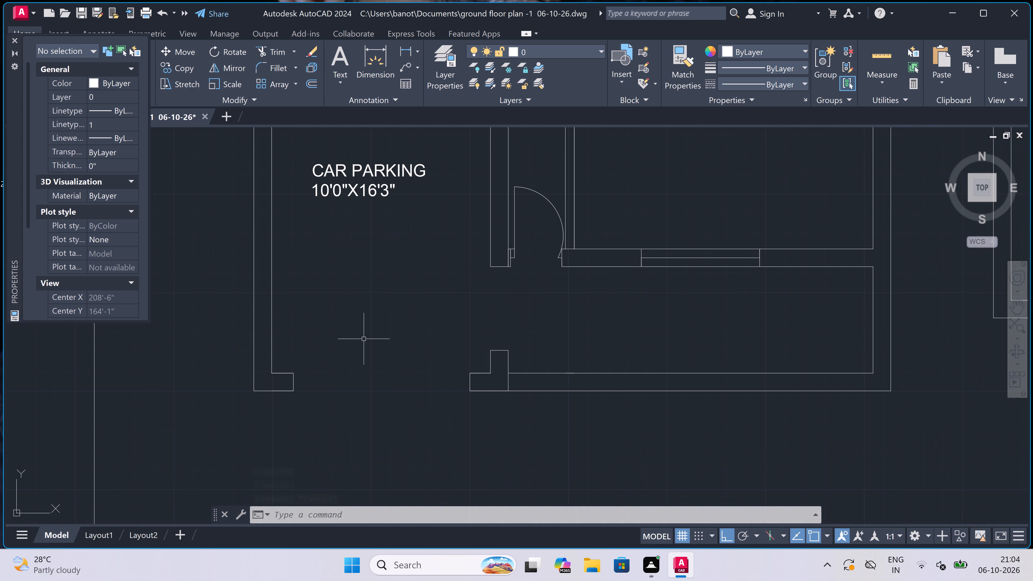
{"action": "scroll", "coordinate": [357, 392], "scroll_direction": "up", "scroll_amount": 2}
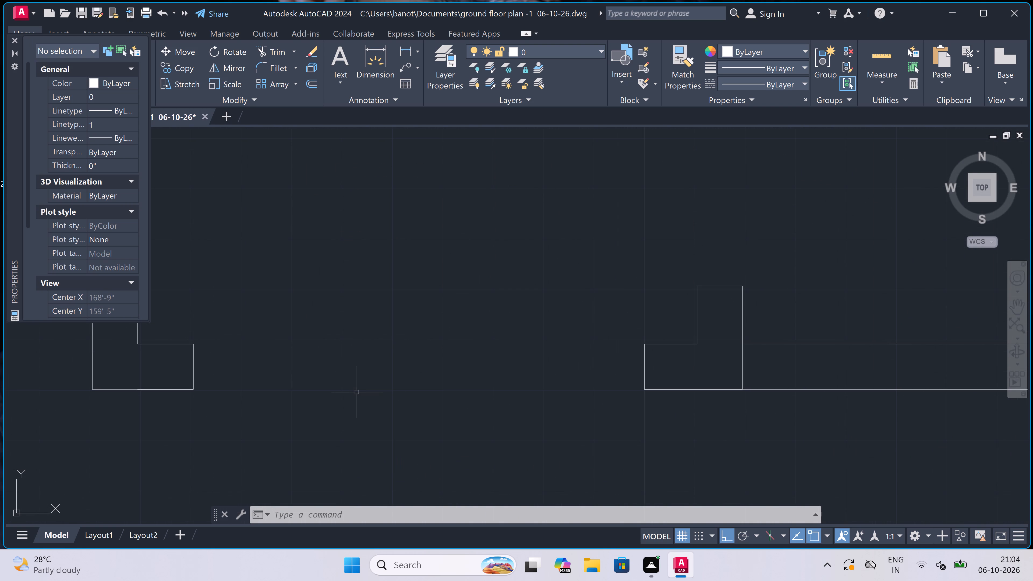
{"action": "scroll", "coordinate": [389, 364], "scroll_direction": "down", "scroll_amount": 5}
{"action": "scroll", "coordinate": [385, 381], "scroll_direction": "up", "scroll_amount": 3}
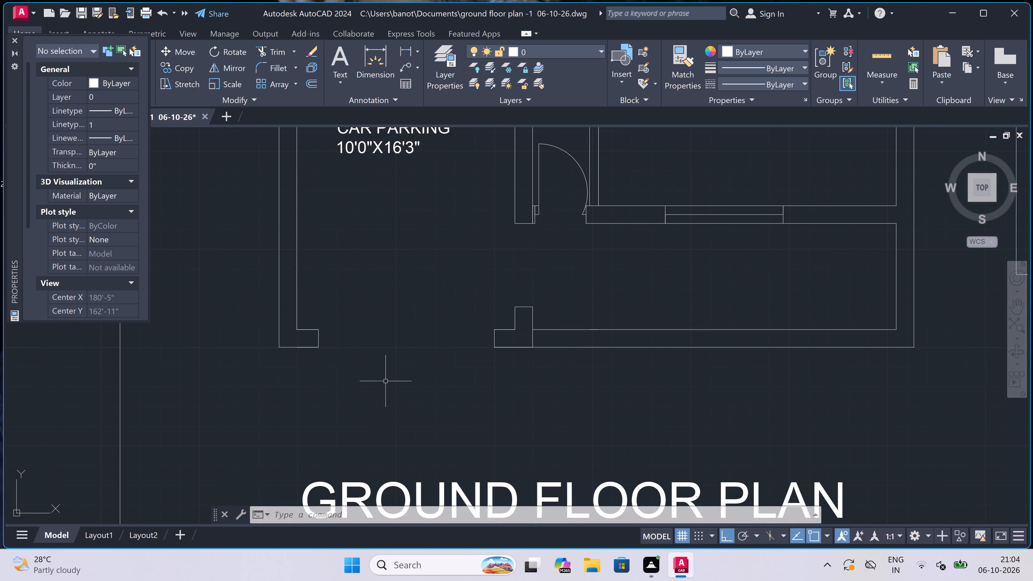
{"action": "type", "text": "mt"}
{"action": "key", "text": "space"}
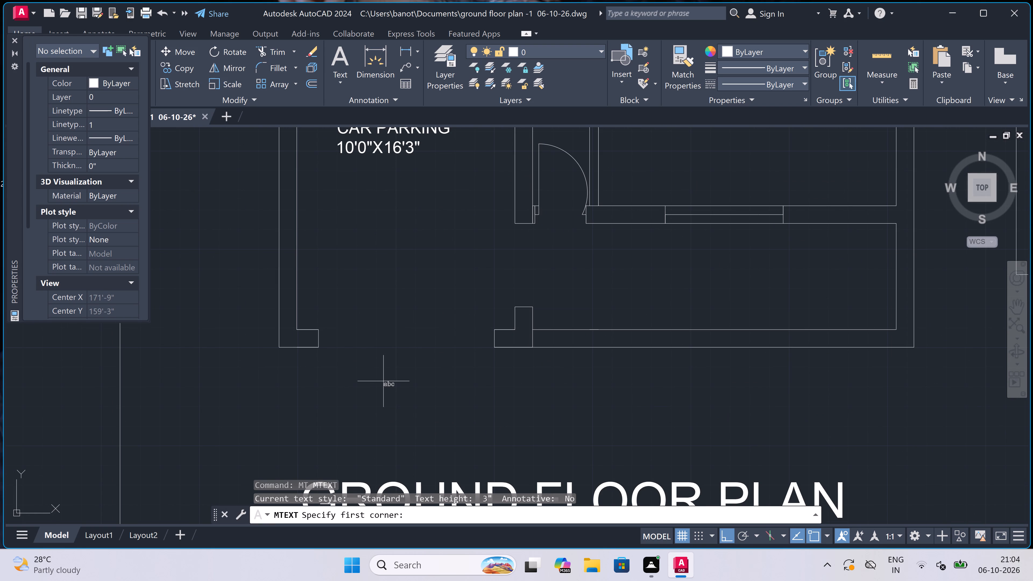
{"action": "scroll", "coordinate": [374, 327], "scroll_direction": "up", "scroll_amount": 2}
{"action": "scroll", "coordinate": [365, 351], "scroll_direction": "down", "scroll_amount": 1}
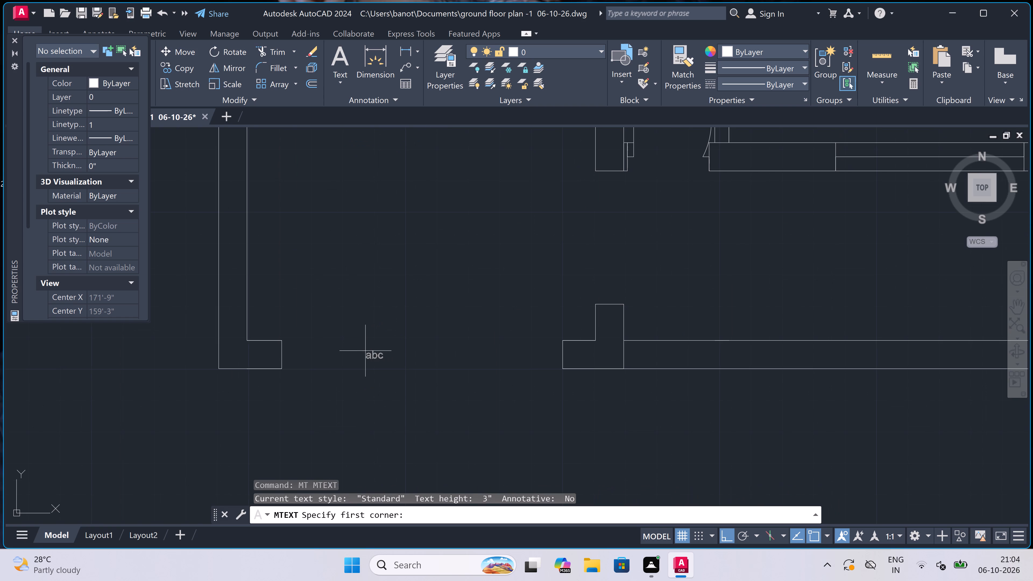
{"action": "left_click", "coordinate": [306, 410]}
{"action": "left_click", "coordinate": [703, 409]}
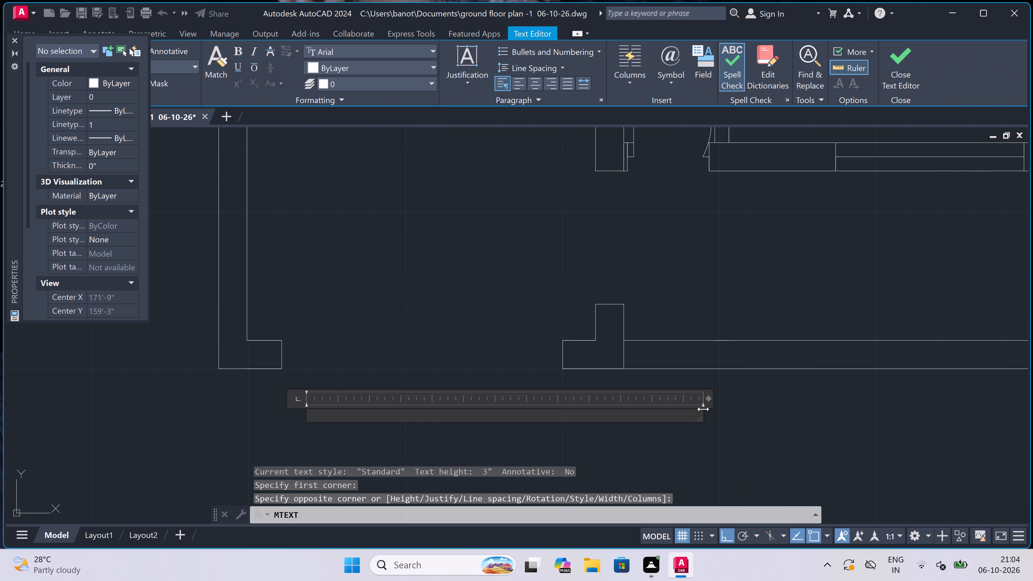
{"action": "type", "text": "MAIN"}
{"action": "key", "text": "space"}
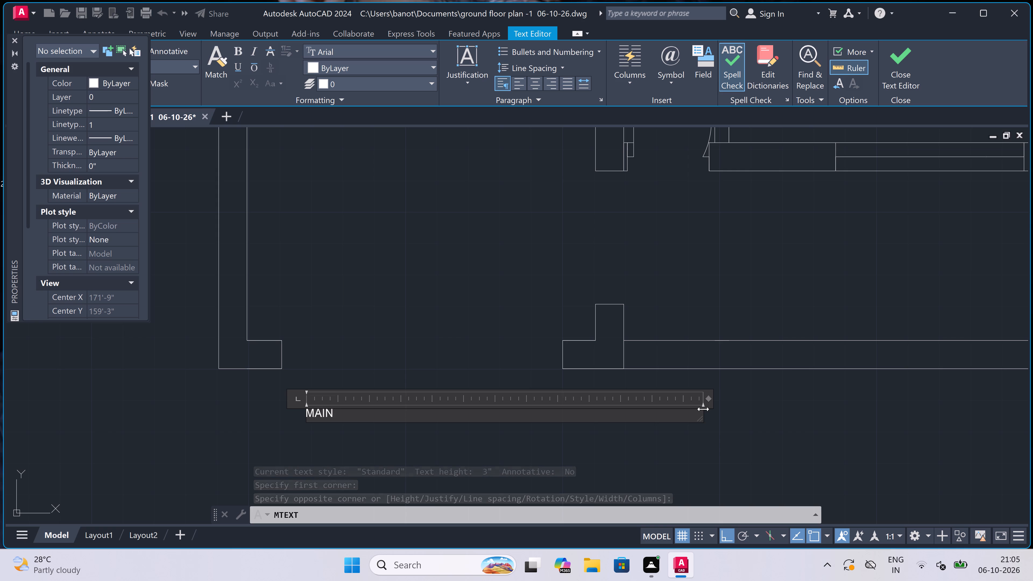
{"action": "type", "text": "ENTRY"}
{"action": "key", "text": "space"}
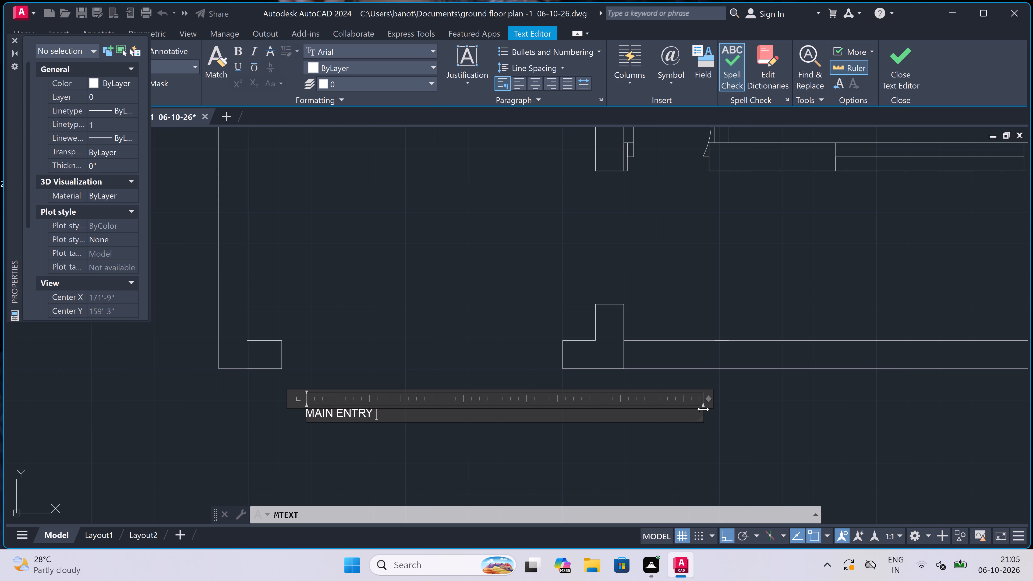
{"action": "type", "text": "GATE"}
{"action": "left_click", "coordinate": [288, 323]}
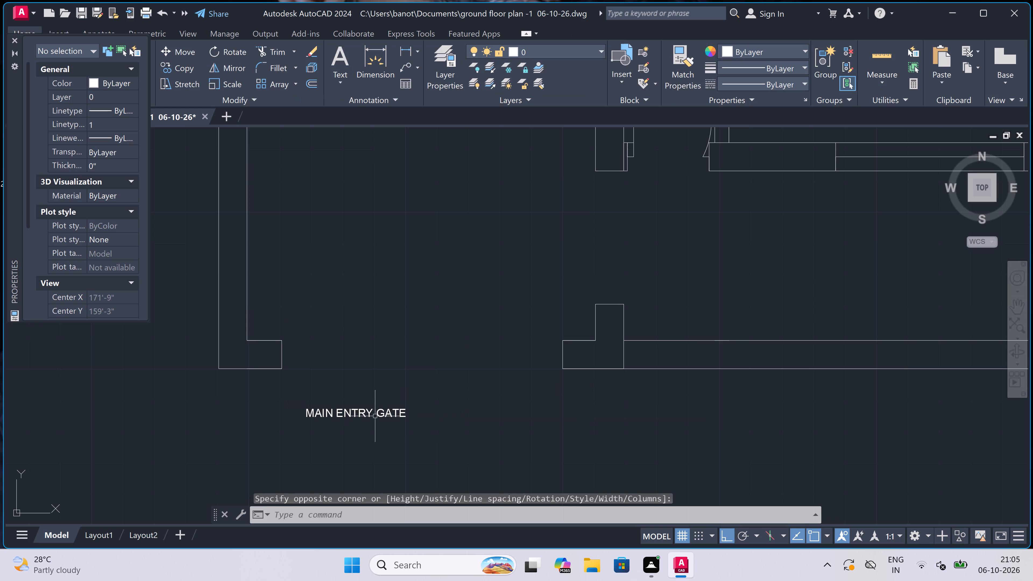
Set the text height of the MAIN ENTRY GATE label to 5".
{"action": "left_click", "coordinate": [375, 416]}
{"action": "left_click", "coordinate": [106, 307]}
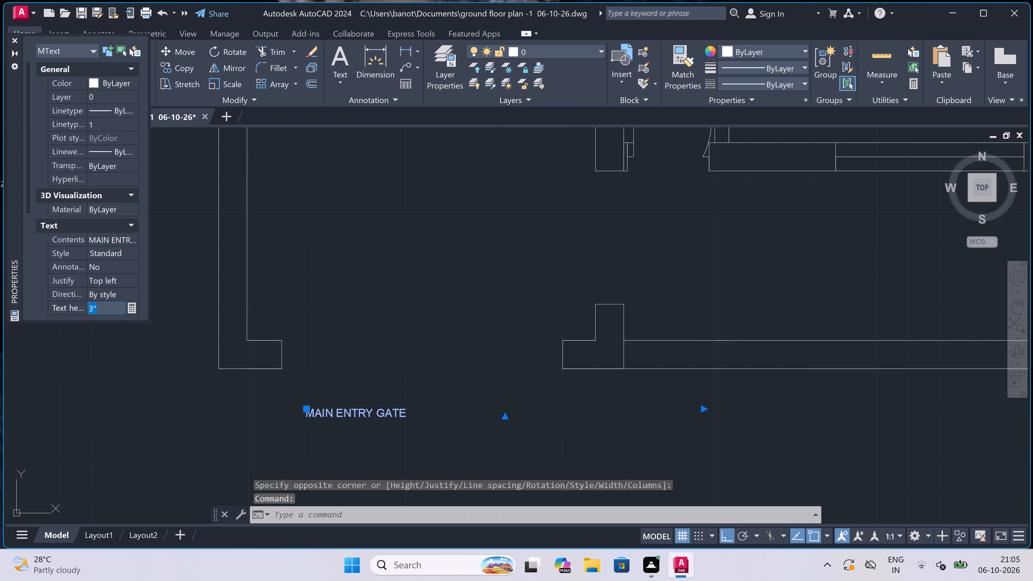
{"action": "key", "text": "BackSpace"}
{"action": "key", "text": "5"}
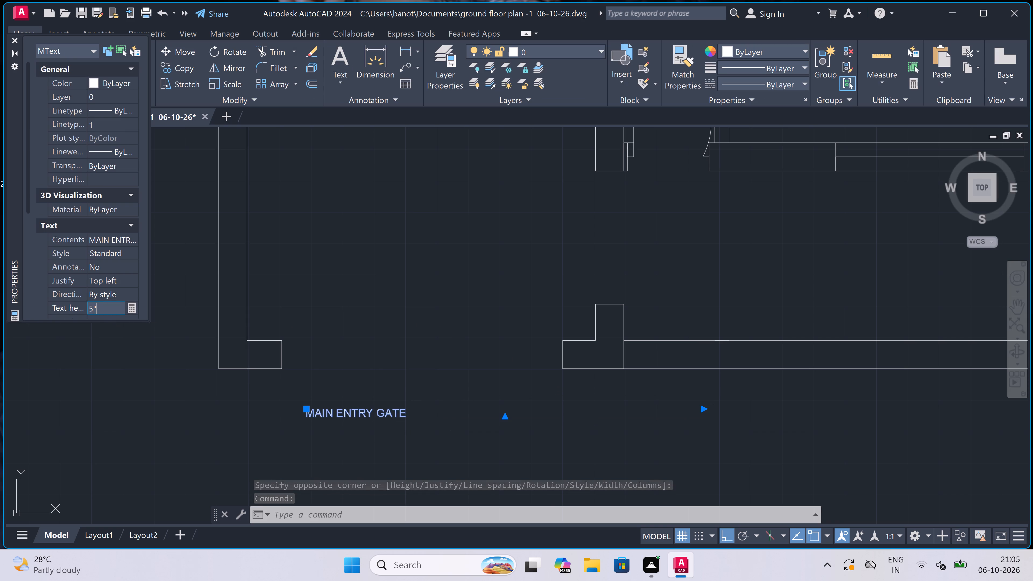
{"action": "left_click", "coordinate": [449, 245]}
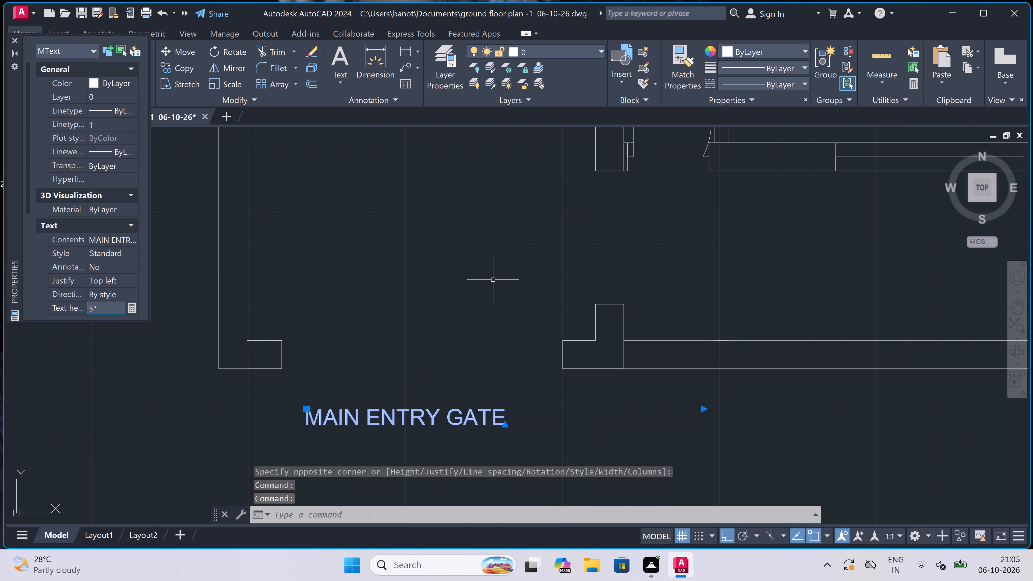
{"action": "key", "text": "Escape"}
Draw a horizontal gate line about 8'-0" long across the front wall opening above the MAIN ENTRY GATE label, joining the two wall ends.
{"action": "type", "text": "l"}
{"action": "key", "text": "space"}
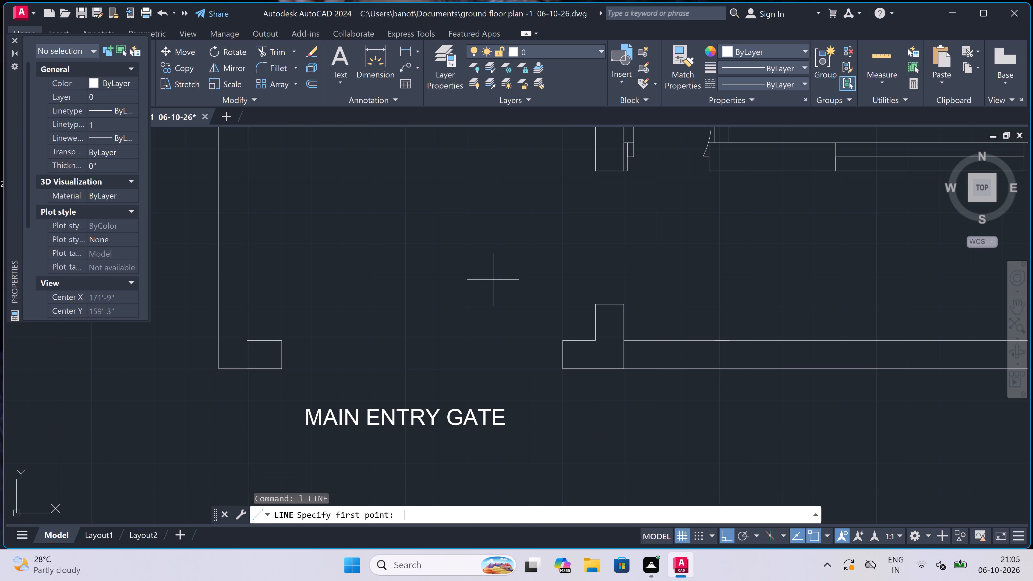
{"action": "left_click", "coordinate": [287, 355]}
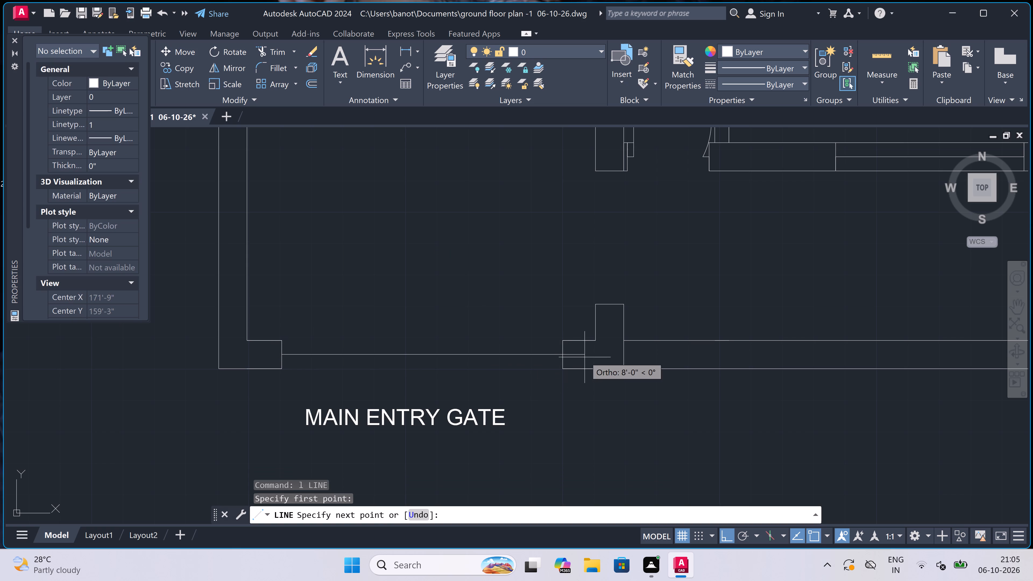
{"action": "left_click", "coordinate": [565, 355]}
{"action": "key", "text": "Escape"}
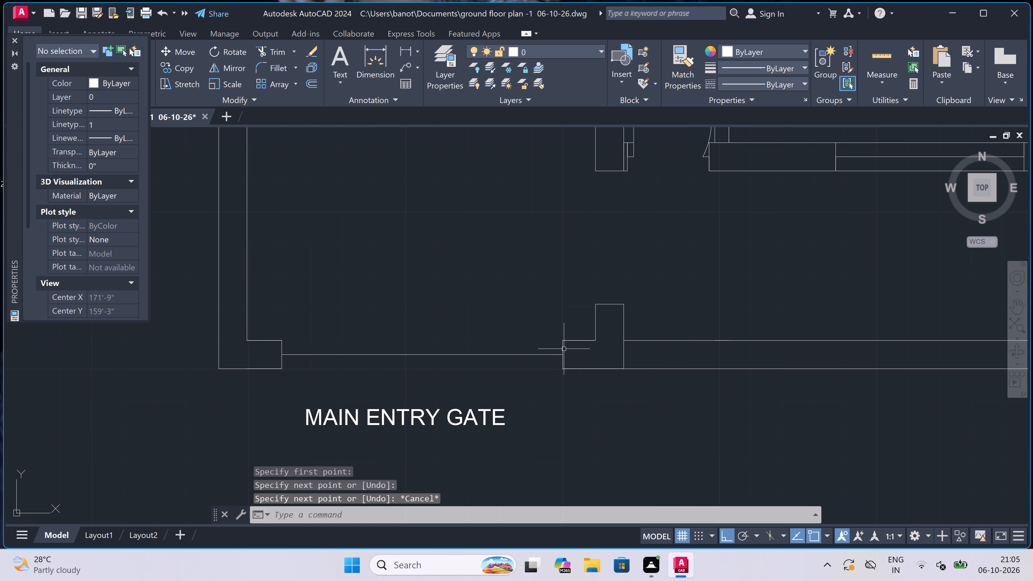
Add the text label "VERANDAH" in the ground floor space between the drawing room's front wall and the outer front wall.
{"action": "scroll", "coordinate": [455, 288], "scroll_direction": "down", "scroll_amount": 2}
{"action": "scroll", "coordinate": [698, 263], "scroll_direction": "up", "scroll_amount": 2}
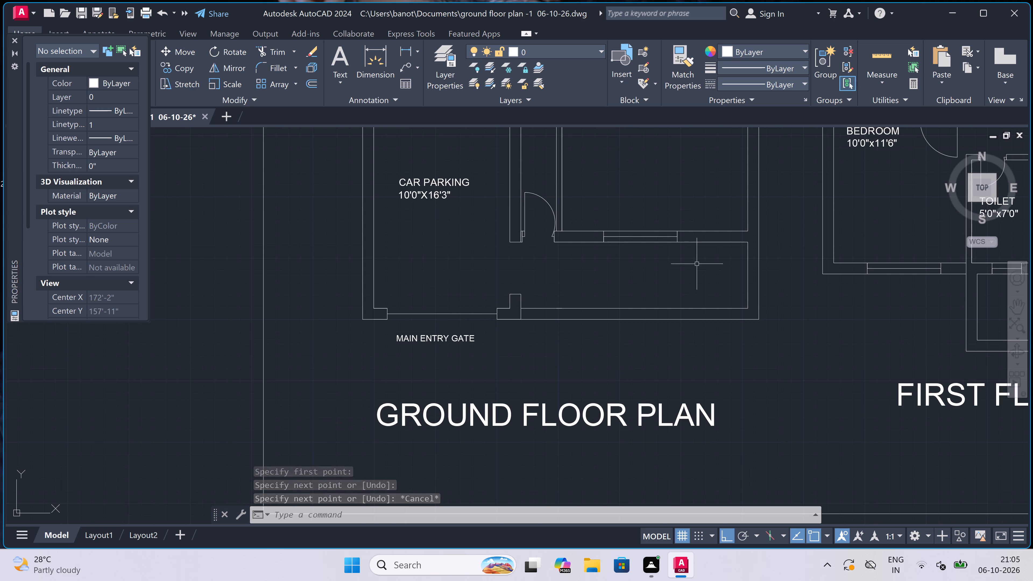
{"action": "type", "text": "mt"}
{"action": "key", "text": "space"}
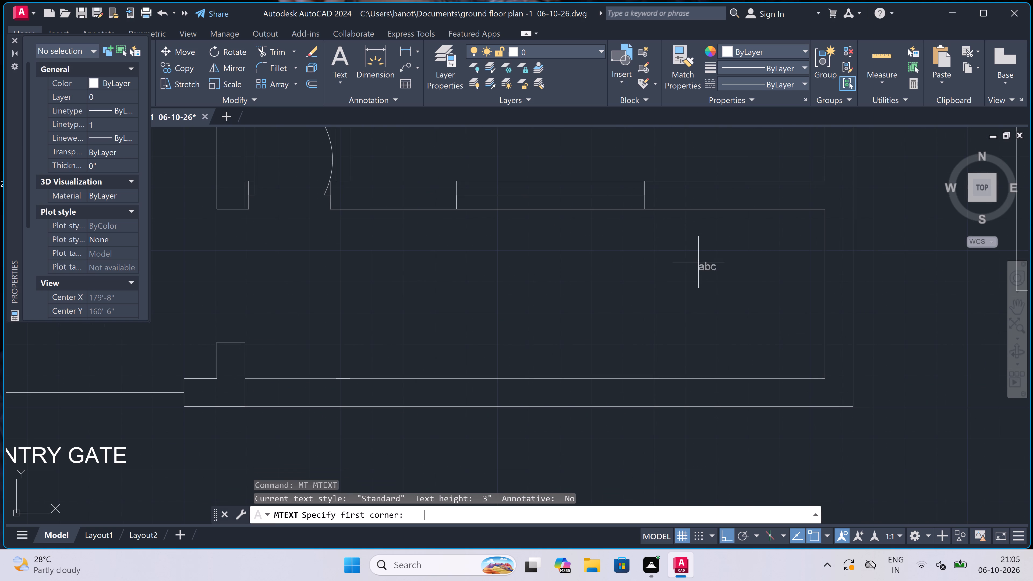
{"action": "left_click_drag", "start_coordinate": [408, 291], "coordinate": [410, 291]}
{"action": "left_click", "coordinate": [958, 257]}
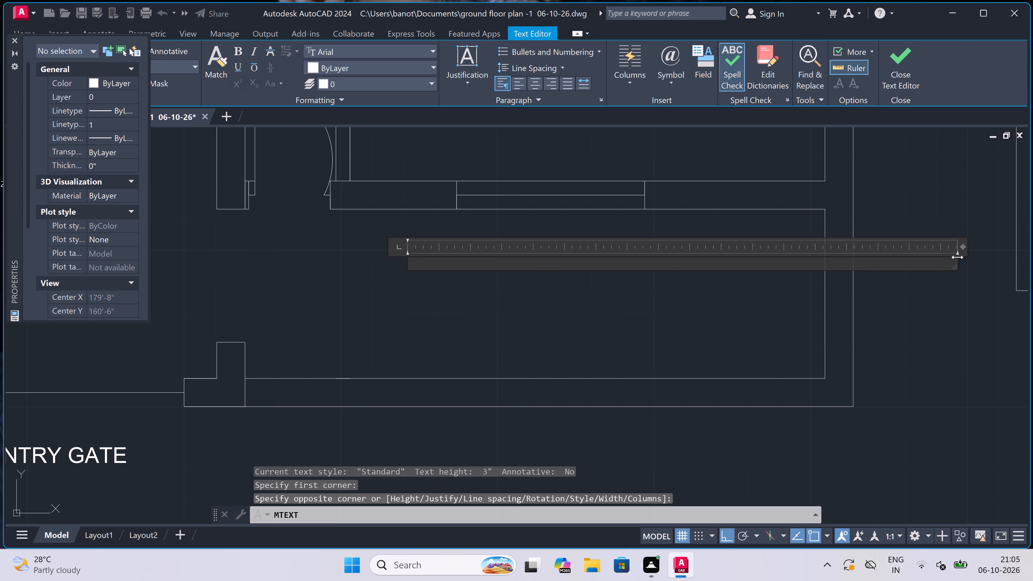
{"action": "type", "text": "VERANDHA"}
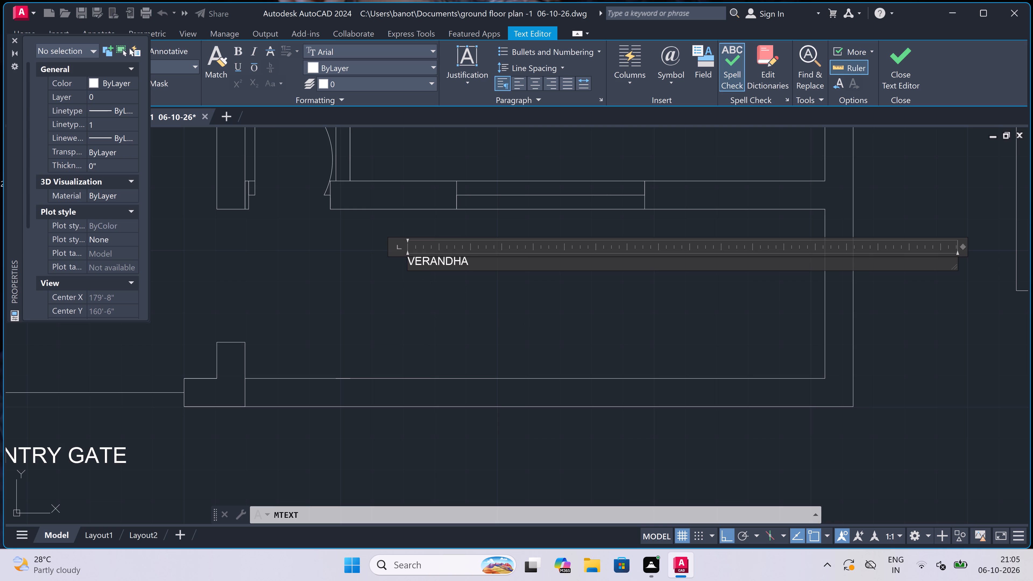
{"action": "key", "text": "BackSpace"}
{"action": "key", "text": "BackSpace"}
{"action": "type", "text": "AH"}
{"action": "left_click", "coordinate": [438, 304]}
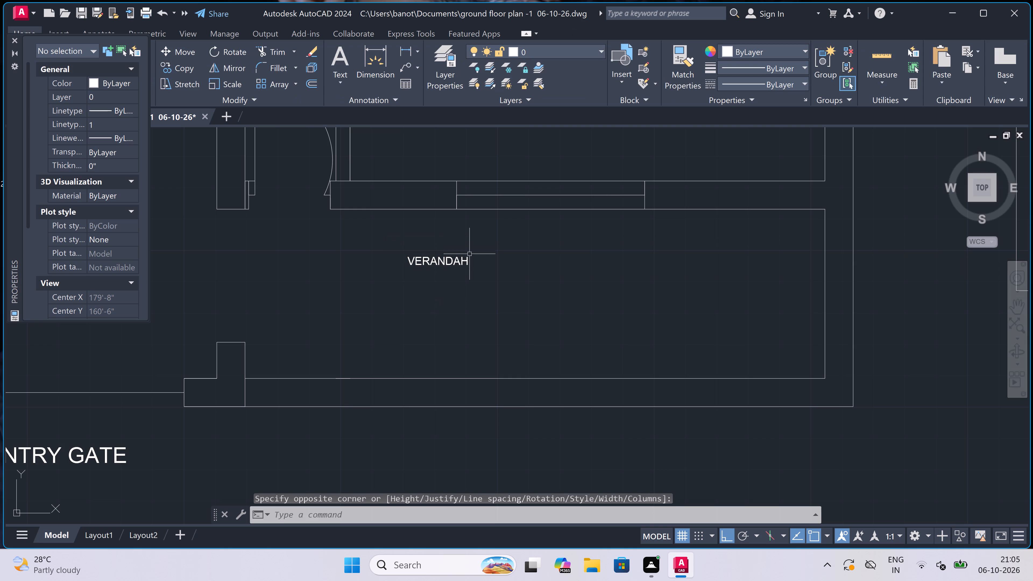
Set the text height of the VERANDAH label to 6".
{"action": "left_click", "coordinate": [448, 259]}
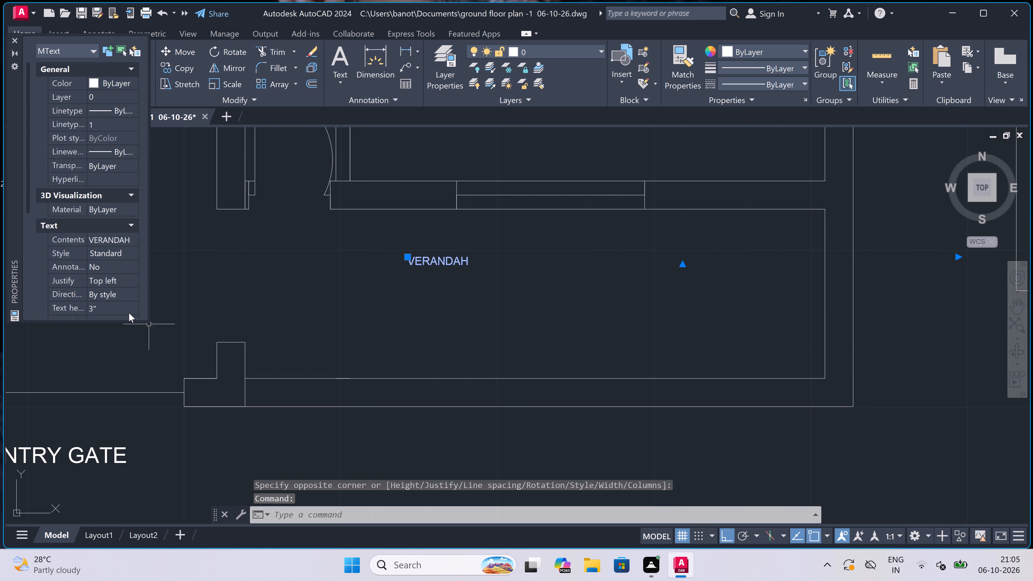
{"action": "left_click", "coordinate": [129, 313]}
{"action": "key", "text": "BackSpace"}
{"action": "key", "text": "6"}
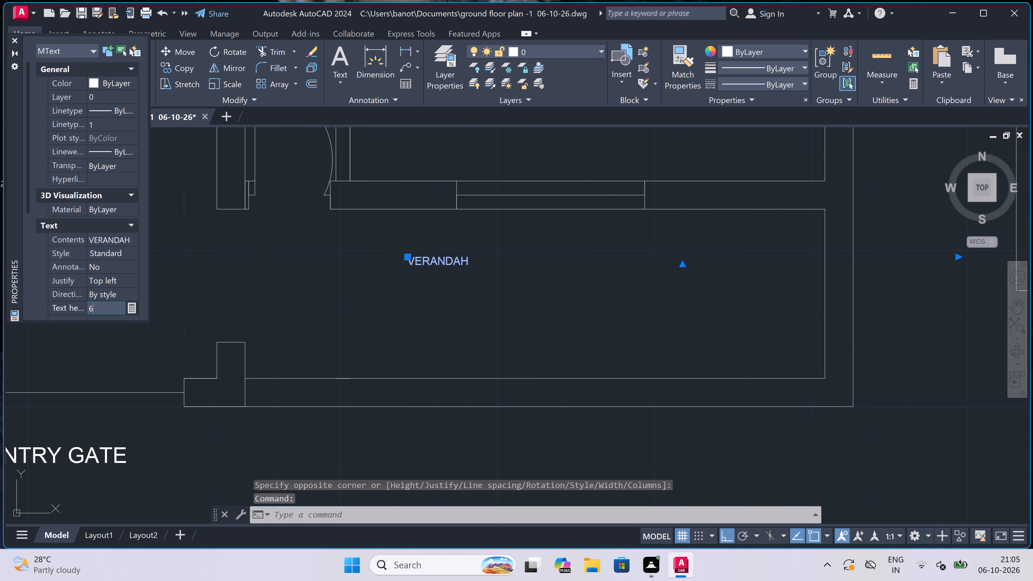
{"action": "key", "text": "shift+quotedbl"}
{"action": "left_click", "coordinate": [390, 331]}
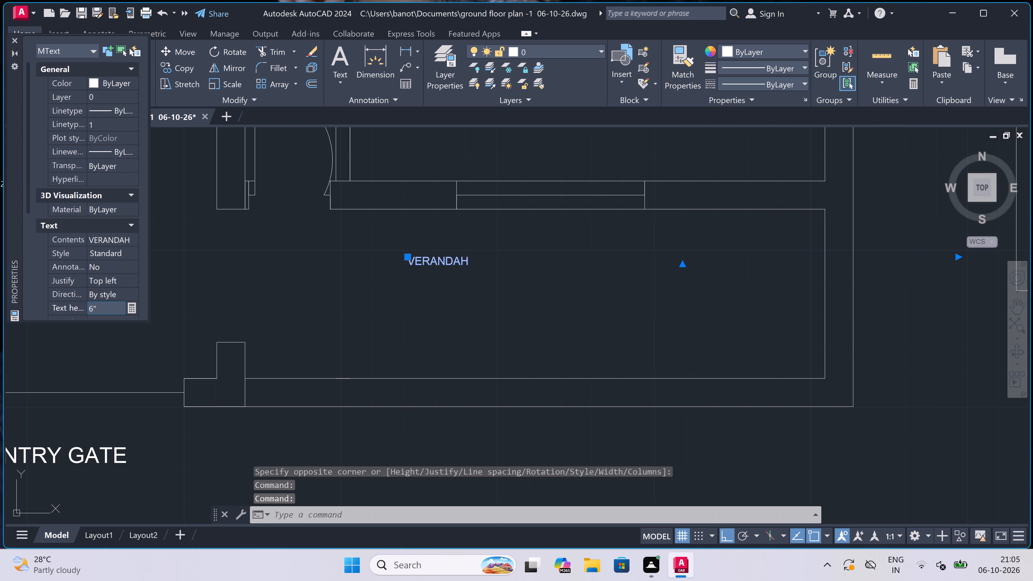
{"action": "scroll", "coordinate": [440, 306], "scroll_direction": "down", "scroll_amount": 4}
{"action": "key", "text": "Escape"}
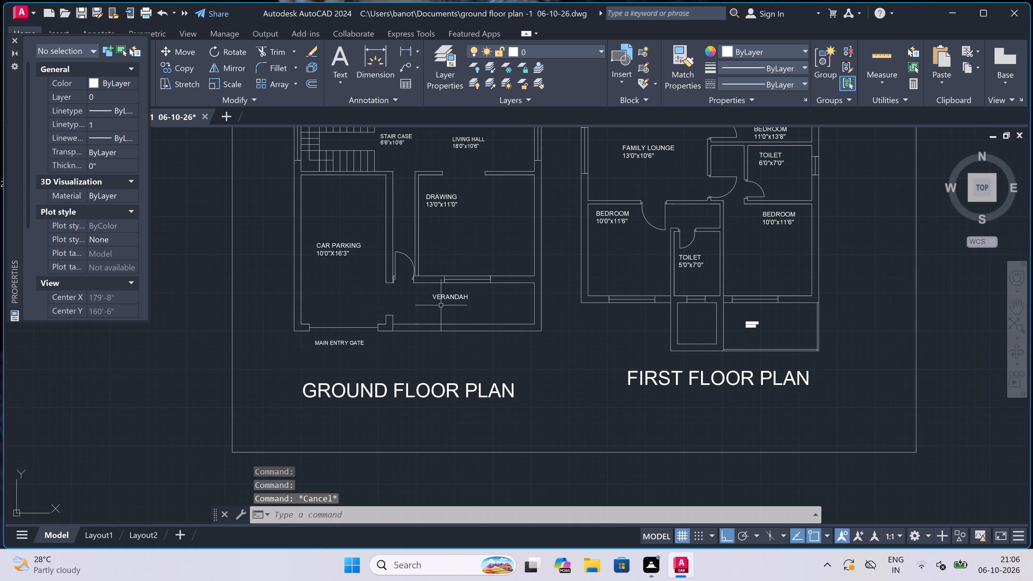
Set the text height of the first floor BALCONY label to 6".
{"action": "scroll", "coordinate": [491, 286], "scroll_direction": "down", "scroll_amount": 3}
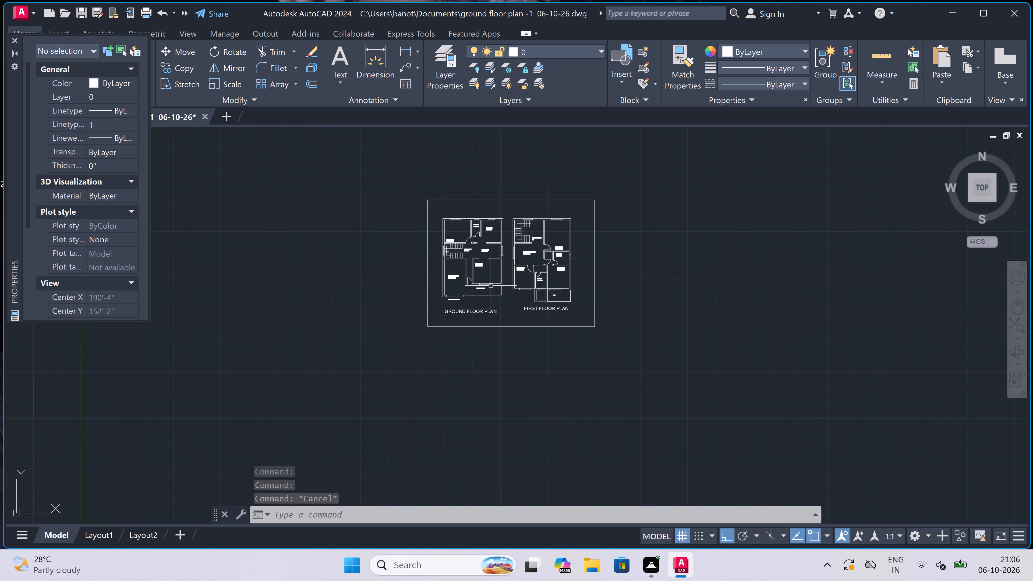
{"action": "scroll", "coordinate": [566, 277], "scroll_direction": "up", "scroll_amount": 3}
{"action": "scroll", "coordinate": [527, 353], "scroll_direction": "up", "scroll_amount": 2}
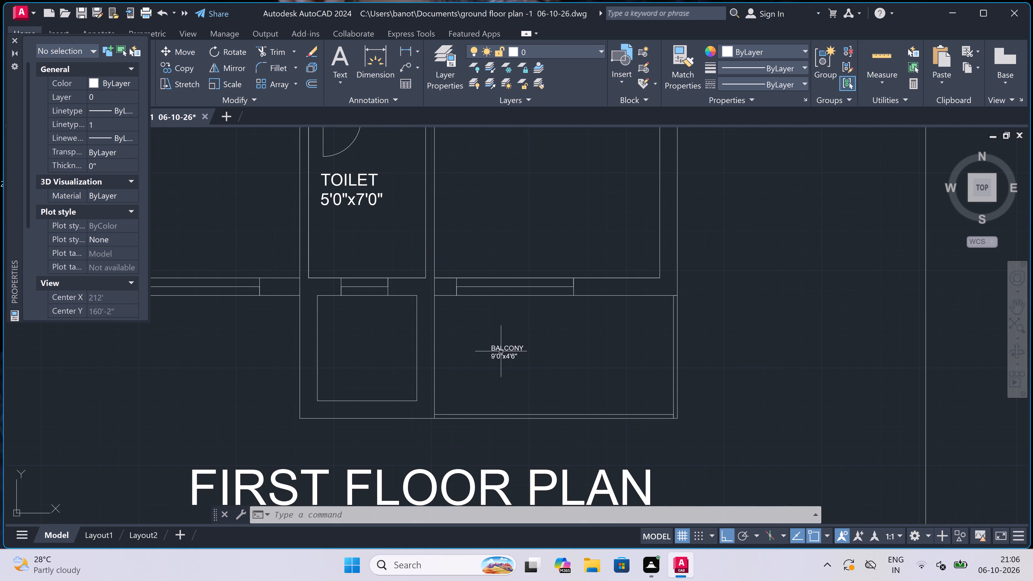
{"action": "scroll", "coordinate": [506, 352], "scroll_direction": "up", "scroll_amount": 2}
{"action": "left_click", "coordinate": [504, 348]}
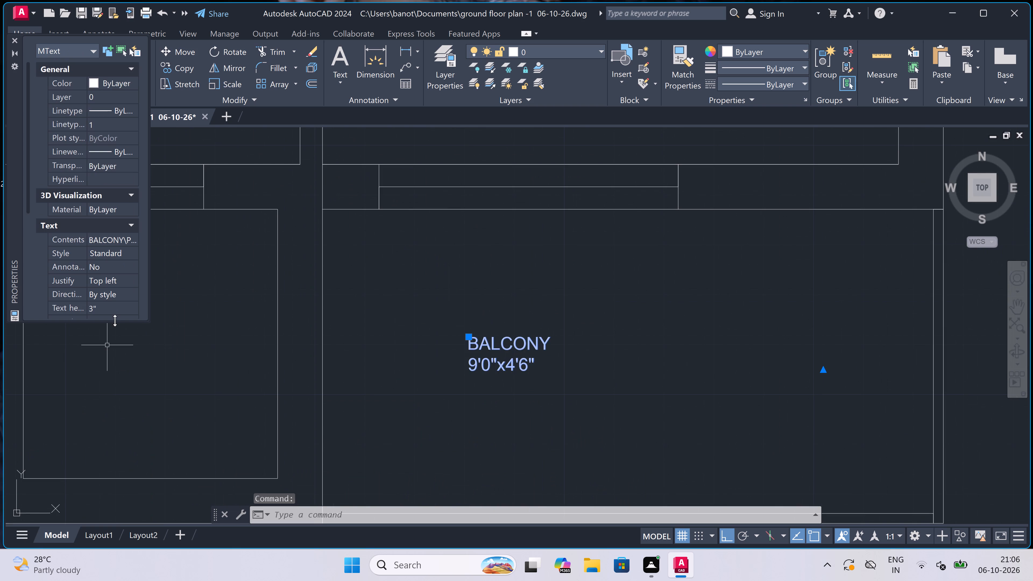
{"action": "left_click", "coordinate": [116, 314]}
{"action": "left_click", "coordinate": [118, 295]}
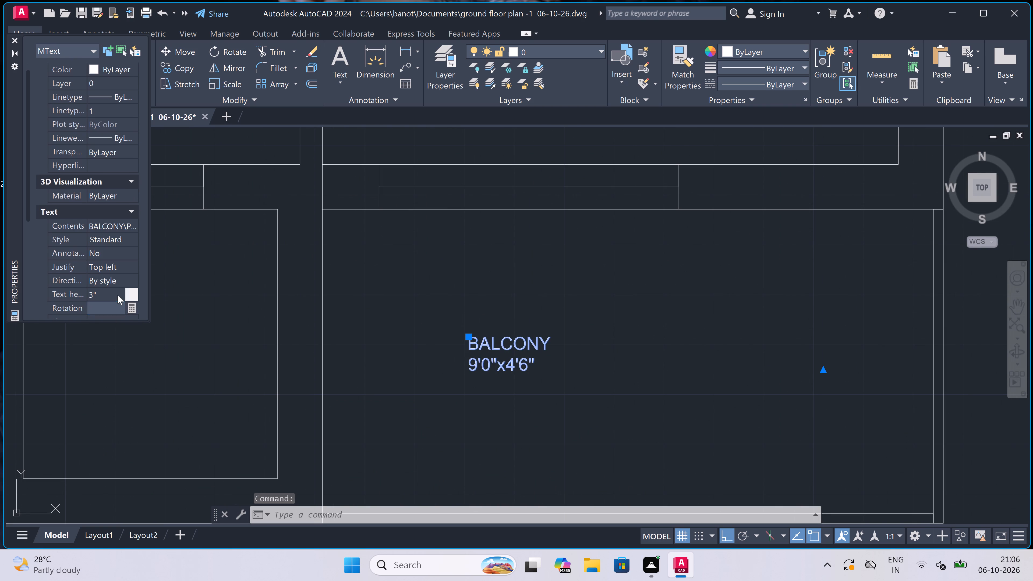
{"action": "key", "text": "BackSpace"}
{"action": "type", "text": "6\""}
{"action": "left_click", "coordinate": [310, 290]}
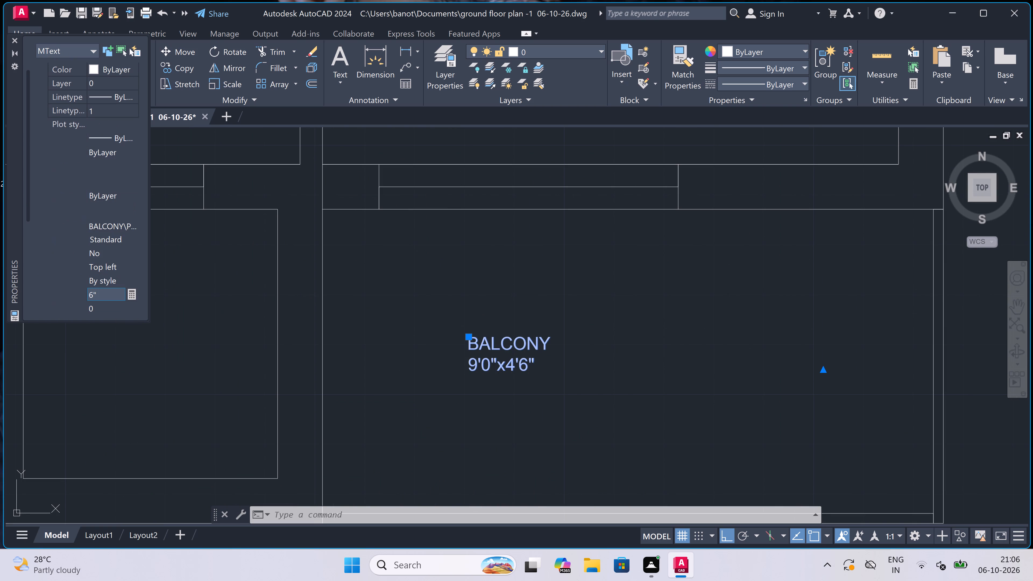
{"action": "key", "text": "Escape"}
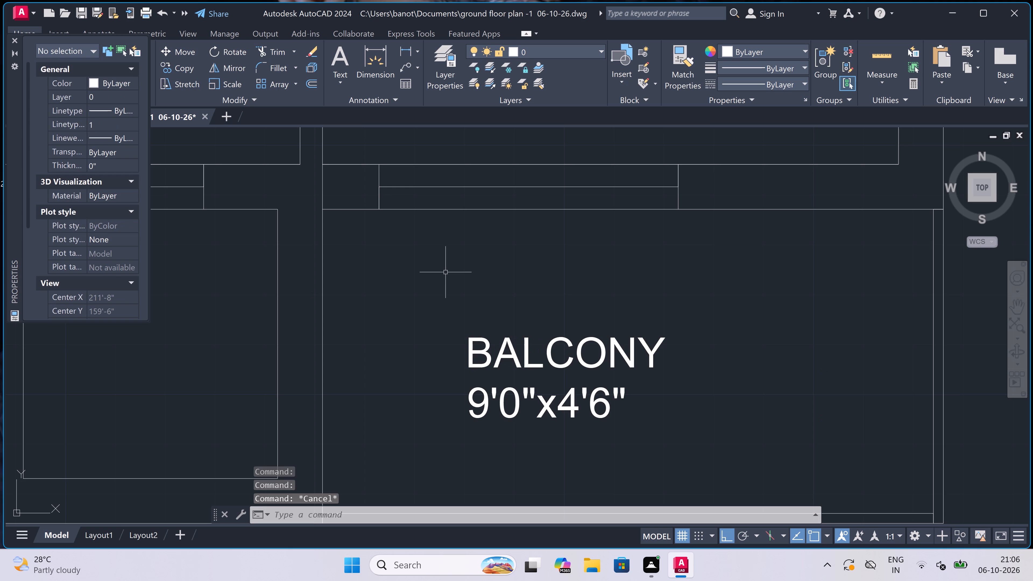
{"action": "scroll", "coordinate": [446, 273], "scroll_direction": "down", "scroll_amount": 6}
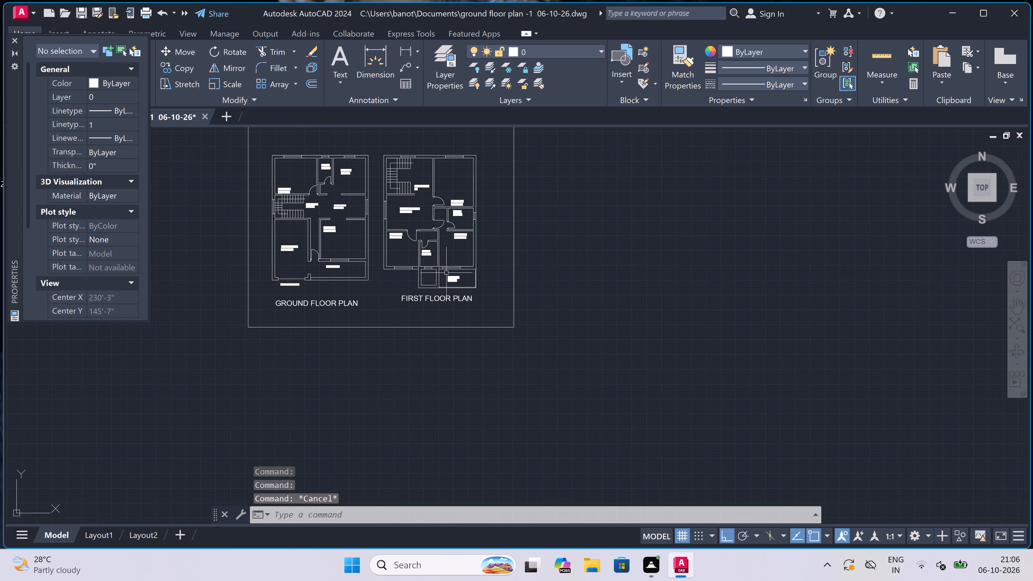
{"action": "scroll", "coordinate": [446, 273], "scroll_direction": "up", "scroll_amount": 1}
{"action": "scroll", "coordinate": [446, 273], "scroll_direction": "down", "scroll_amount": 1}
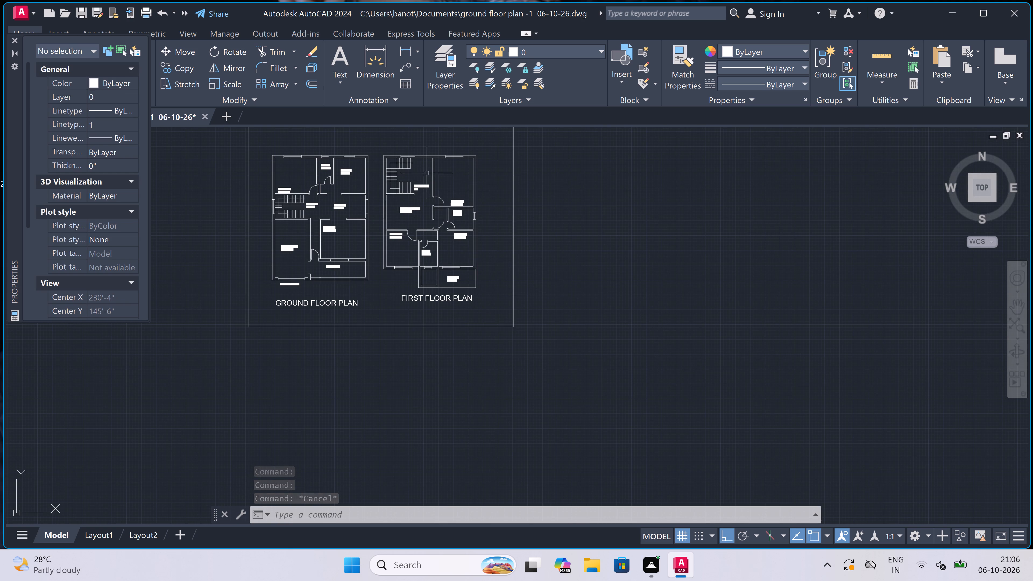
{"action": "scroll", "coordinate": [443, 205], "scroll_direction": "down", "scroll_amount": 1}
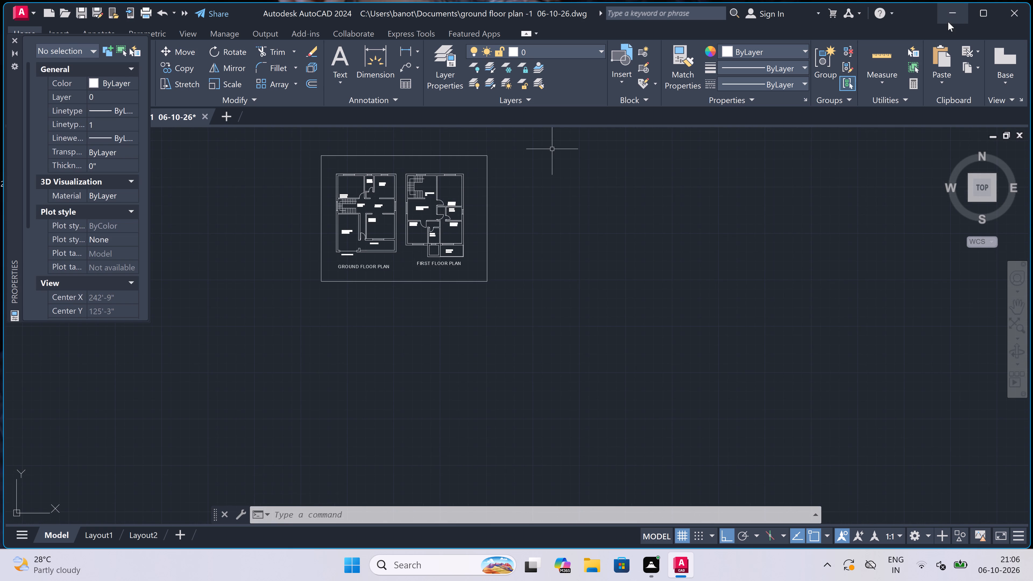
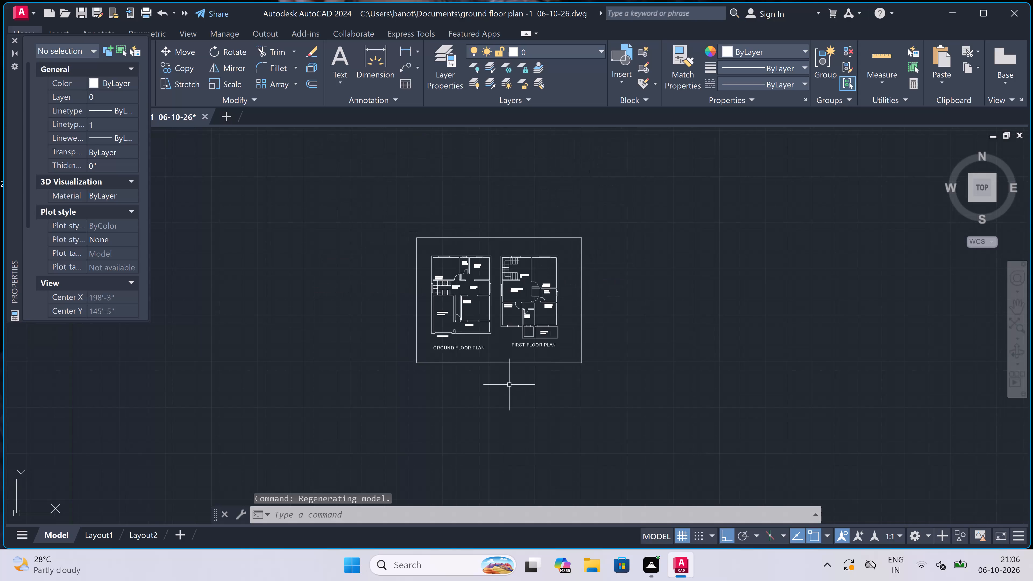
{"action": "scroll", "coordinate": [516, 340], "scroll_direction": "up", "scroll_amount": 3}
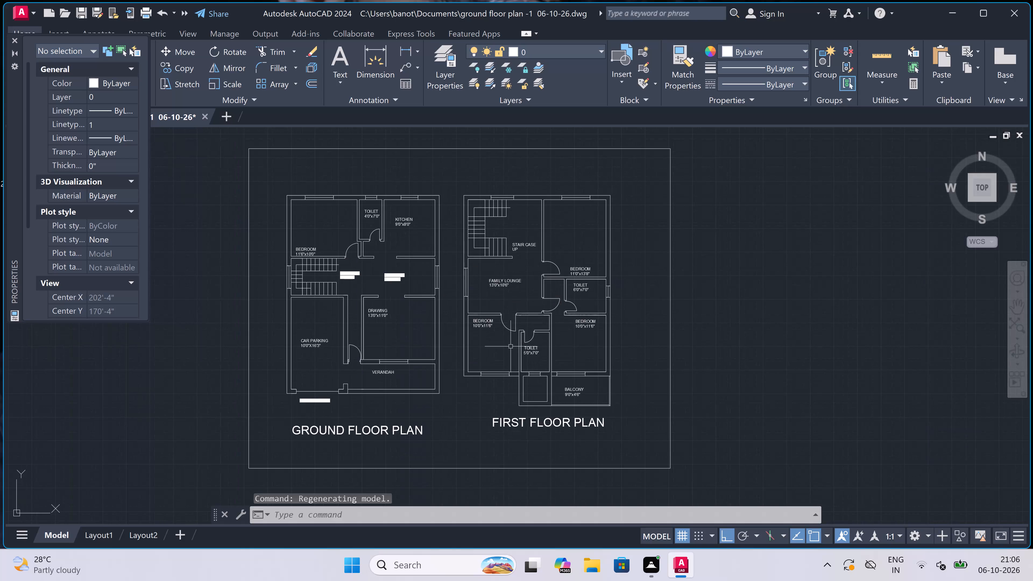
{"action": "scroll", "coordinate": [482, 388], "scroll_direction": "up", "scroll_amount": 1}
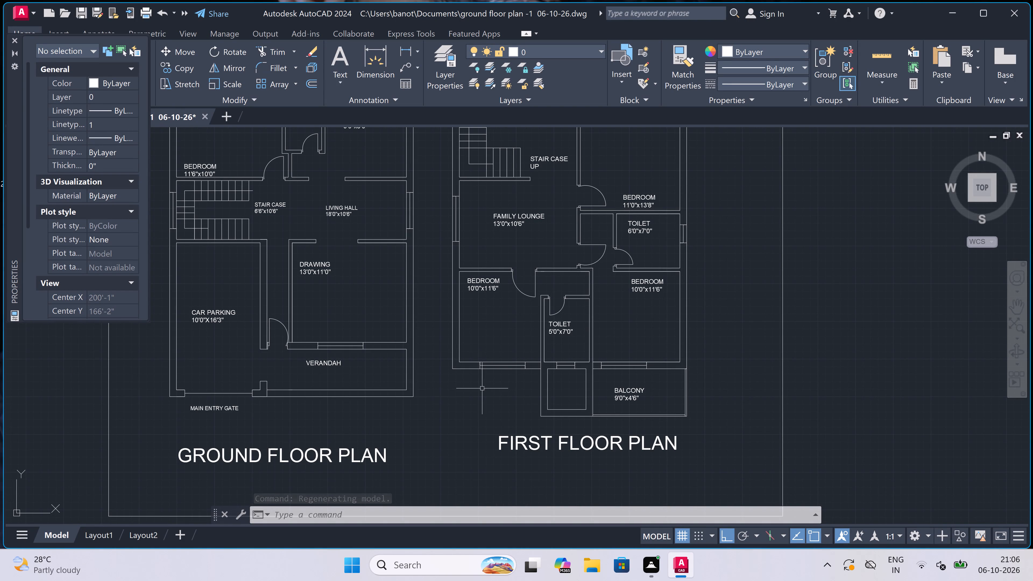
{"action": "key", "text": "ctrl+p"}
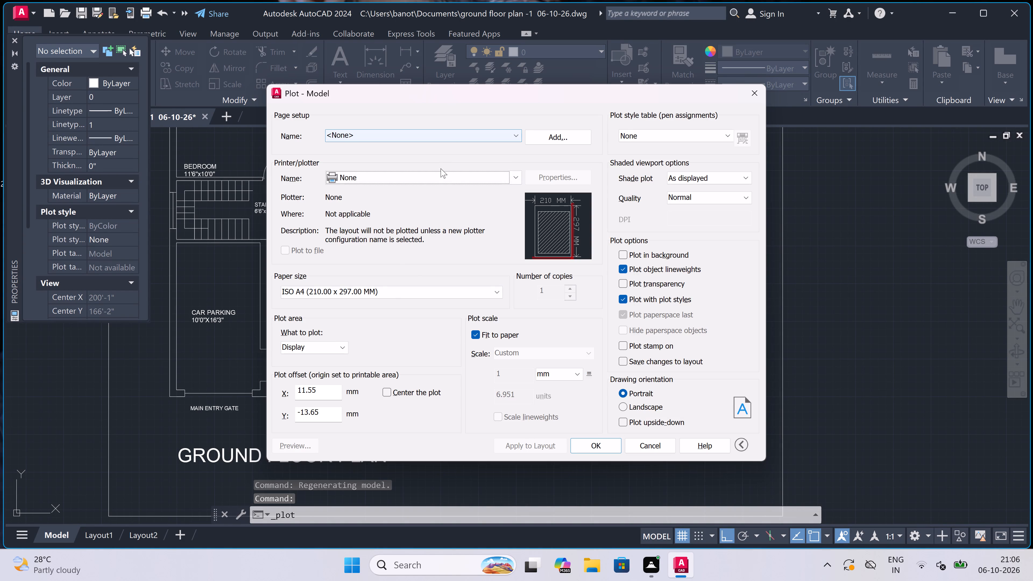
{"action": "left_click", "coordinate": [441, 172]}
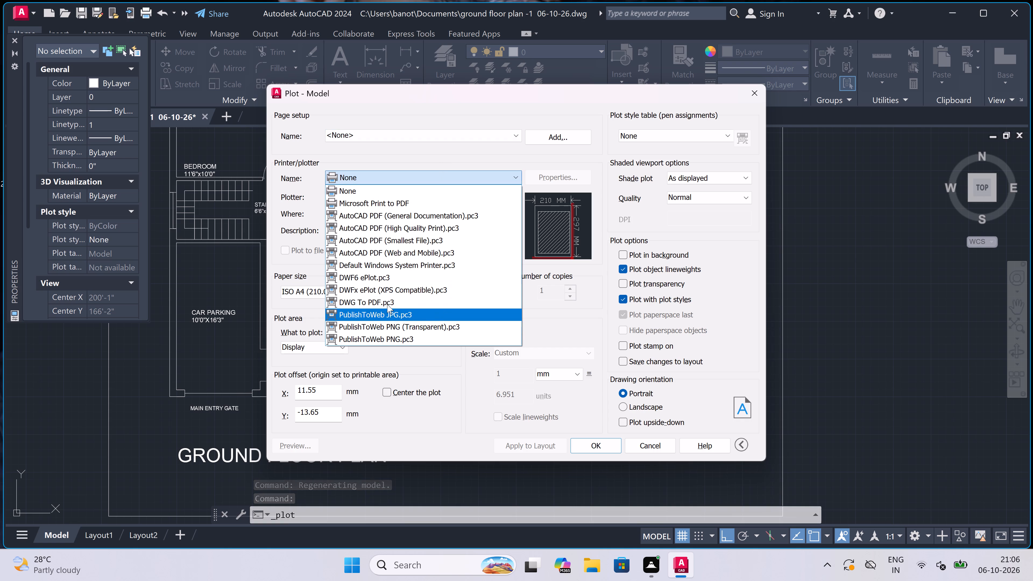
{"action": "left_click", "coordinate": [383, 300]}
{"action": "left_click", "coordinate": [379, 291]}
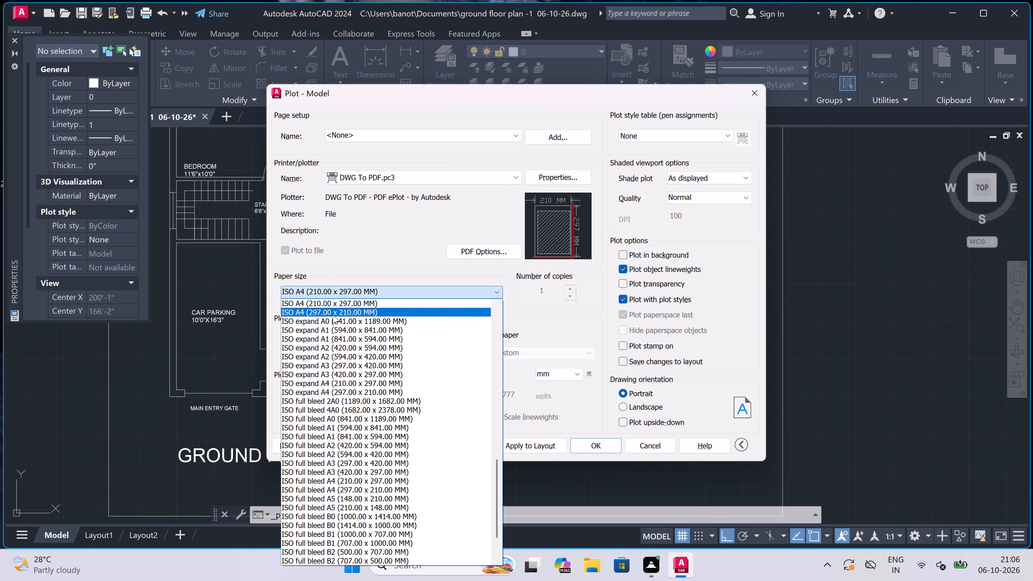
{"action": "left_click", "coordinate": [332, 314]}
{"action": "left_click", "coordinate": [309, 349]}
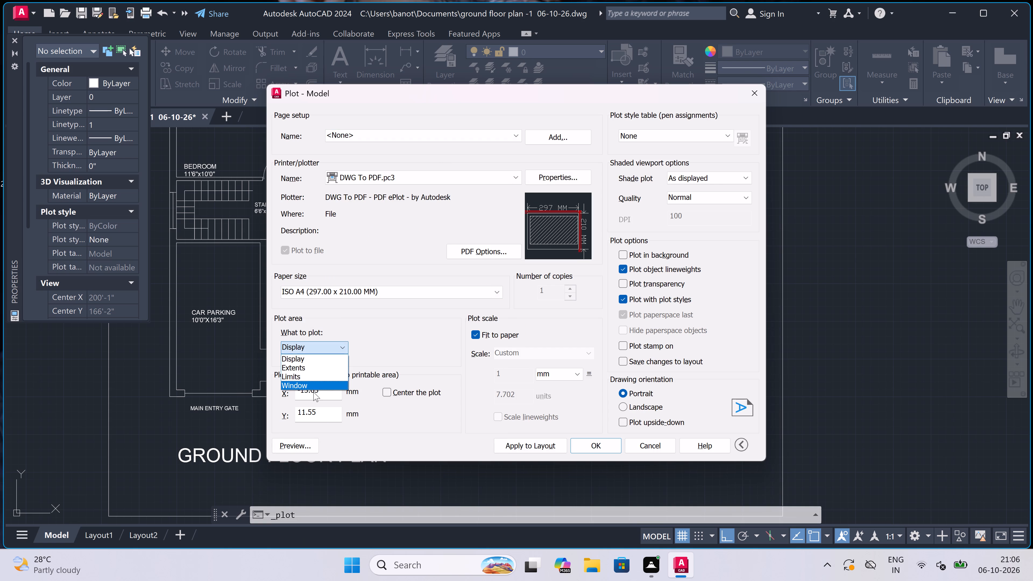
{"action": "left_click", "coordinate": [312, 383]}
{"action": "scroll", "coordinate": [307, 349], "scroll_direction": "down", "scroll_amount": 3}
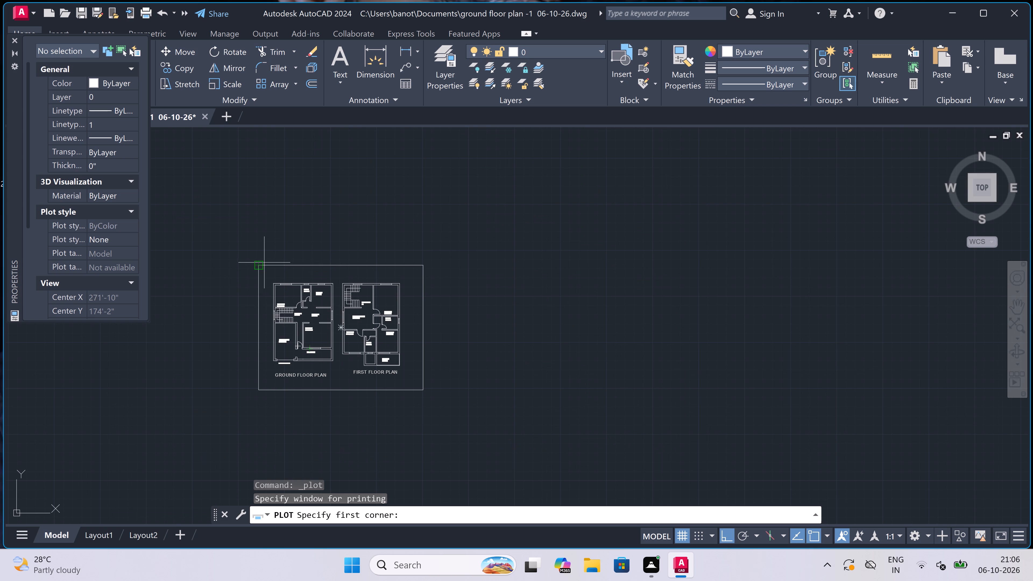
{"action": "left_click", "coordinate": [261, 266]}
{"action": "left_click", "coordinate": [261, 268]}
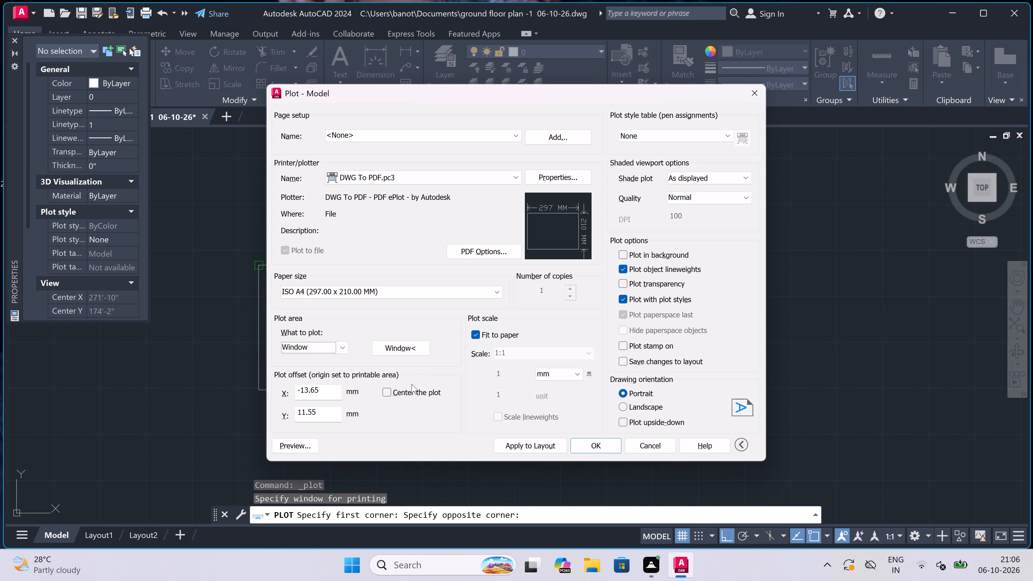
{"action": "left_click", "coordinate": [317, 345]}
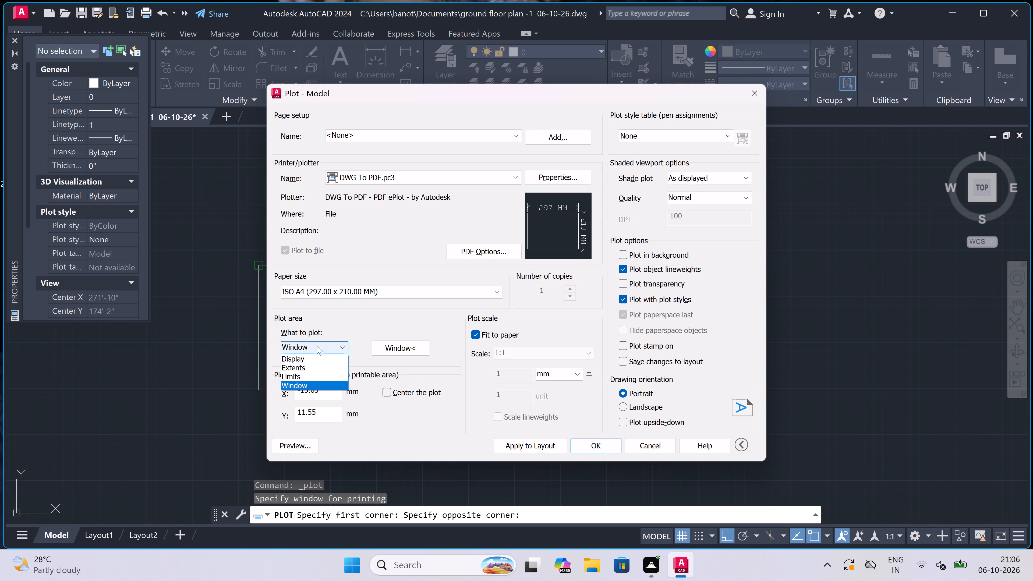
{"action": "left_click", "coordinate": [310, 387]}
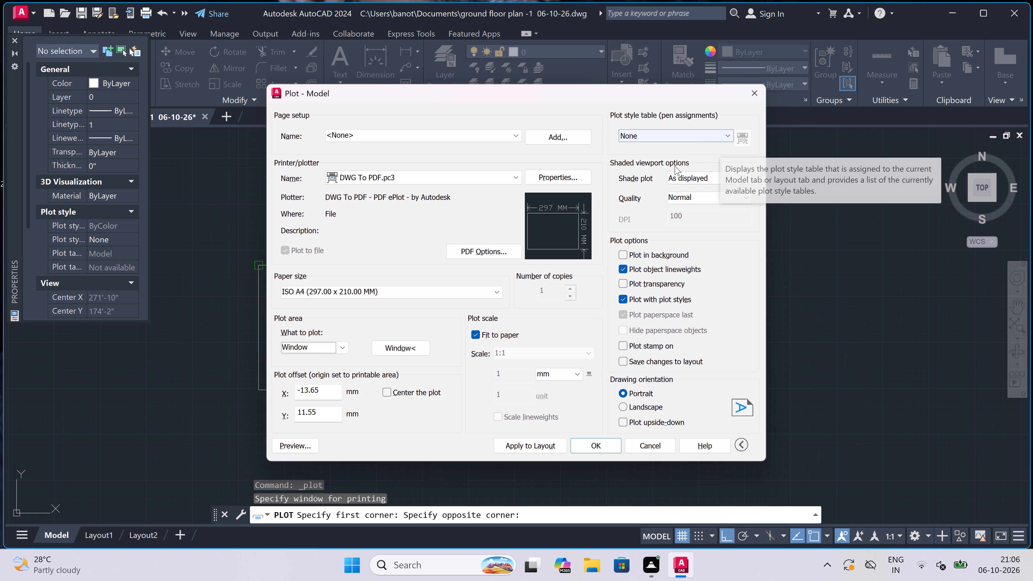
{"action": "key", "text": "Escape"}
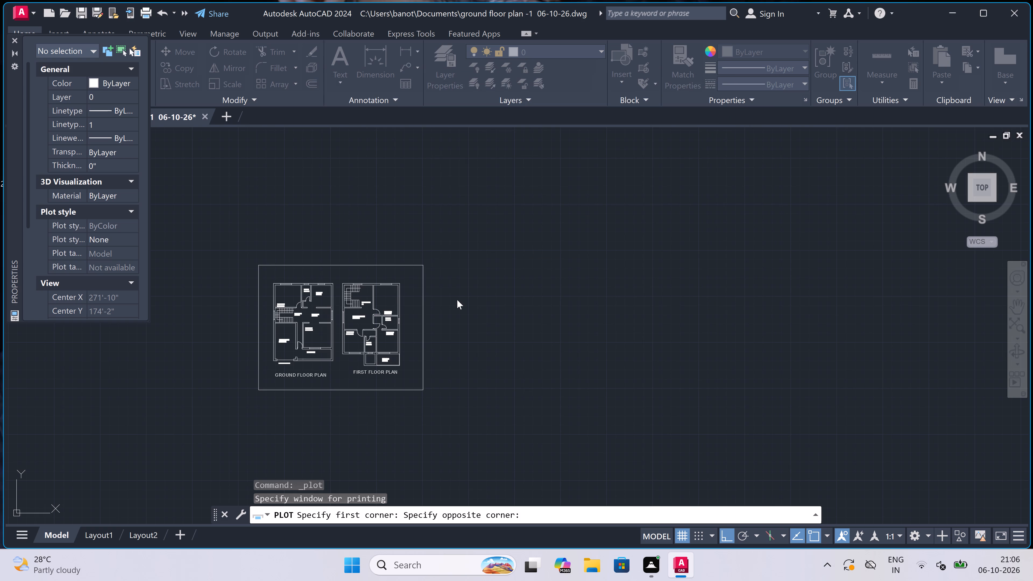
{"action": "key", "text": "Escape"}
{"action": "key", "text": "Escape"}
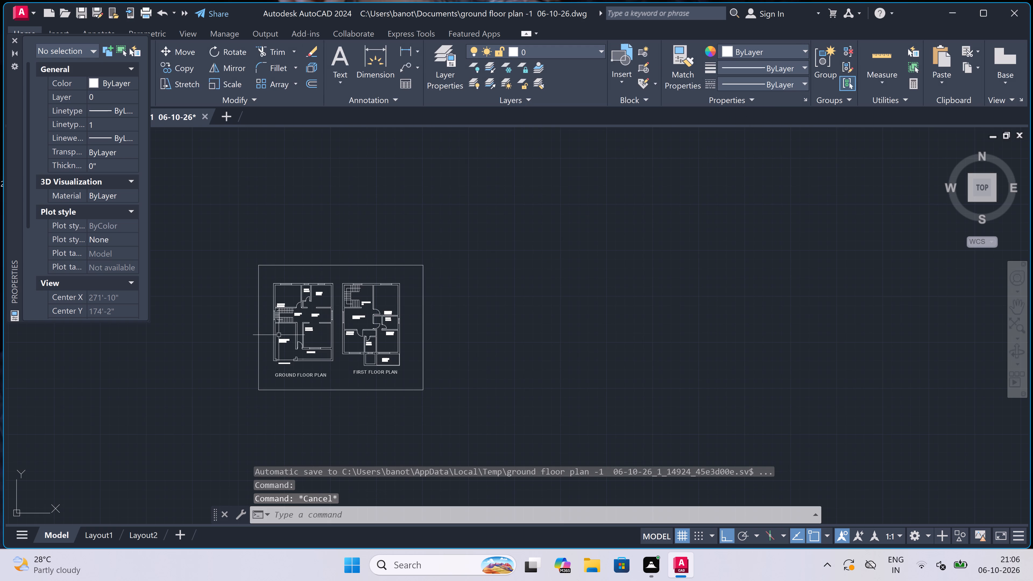
Start a plot with the plot area set to a window around the rectangular border of both plans, and centre the plot.
{"action": "key", "text": "ctrl+p"}
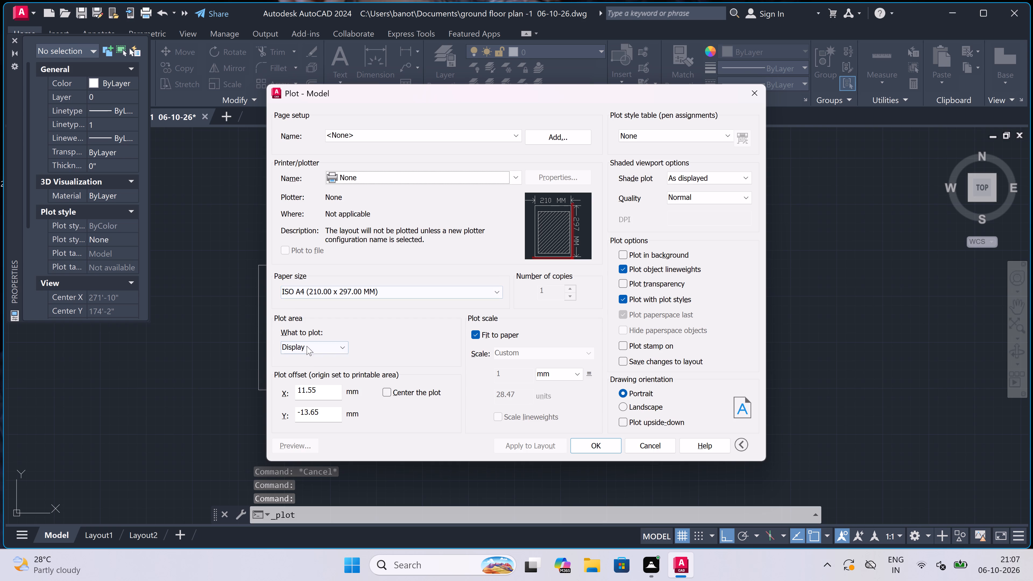
{"action": "left_click", "coordinate": [307, 346]}
{"action": "left_click", "coordinate": [307, 385]}
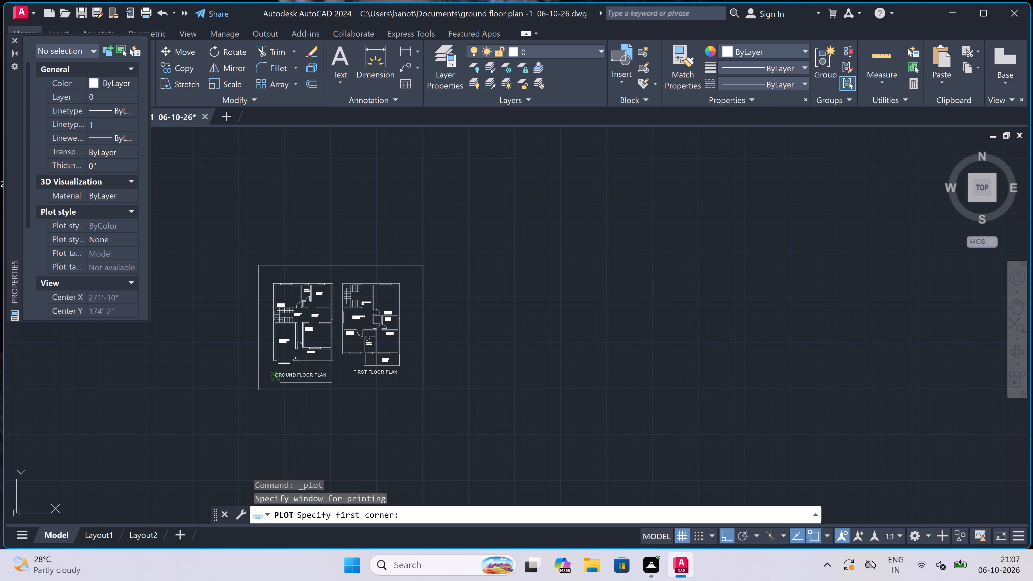
{"action": "left_click", "coordinate": [254, 262]}
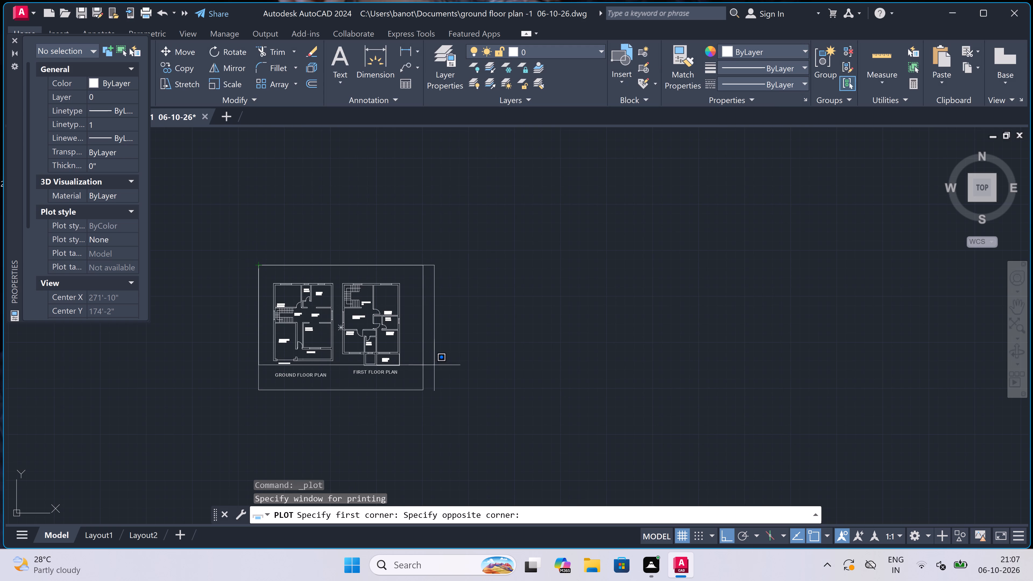
{"action": "double_click", "coordinate": [422, 392]}
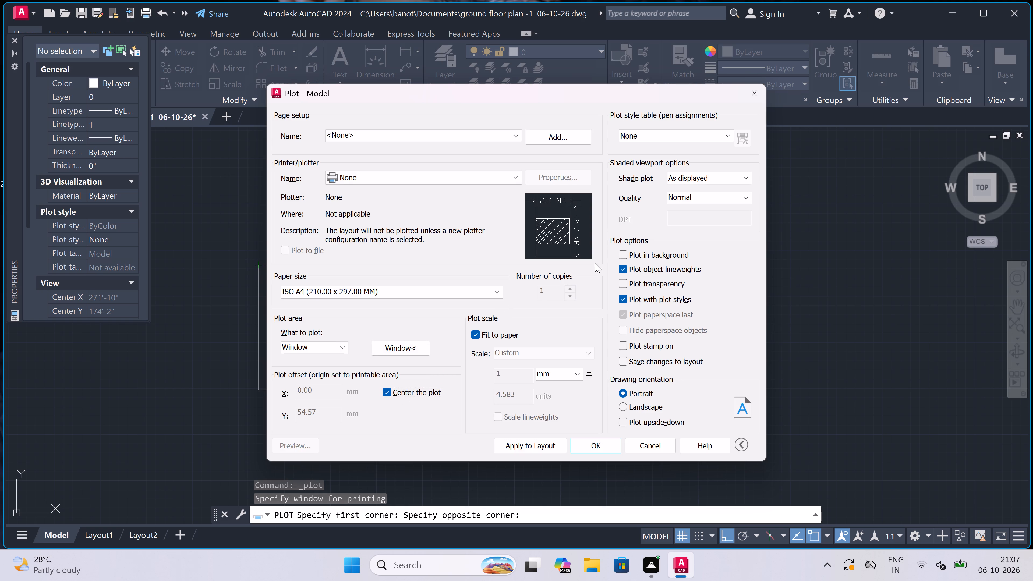
Set the plot style table to acad.ctb and assign it to all layouts.
{"action": "double_click", "coordinate": [637, 137]}
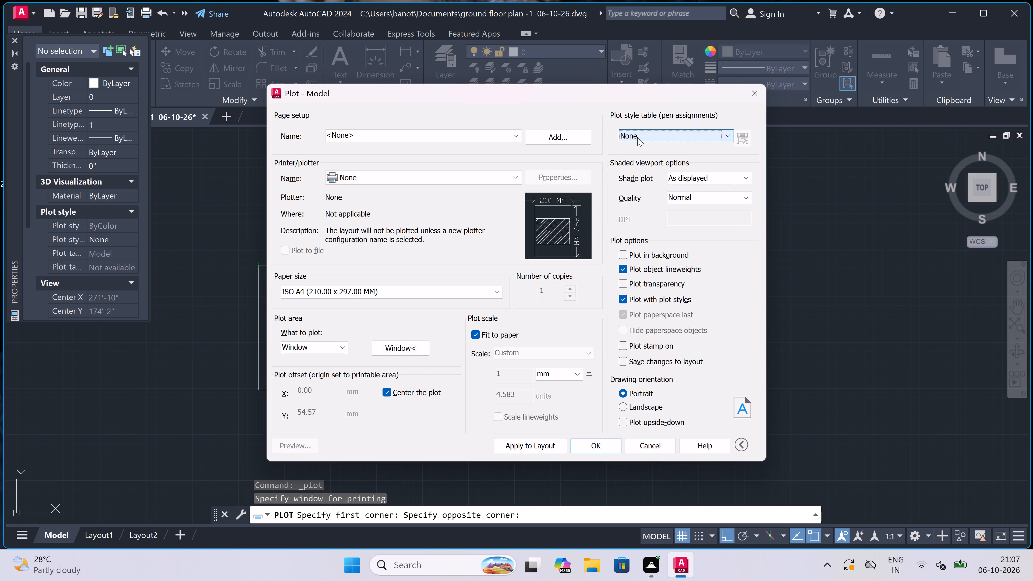
{"action": "double_click", "coordinate": [637, 137]}
{"action": "left_click", "coordinate": [637, 137]}
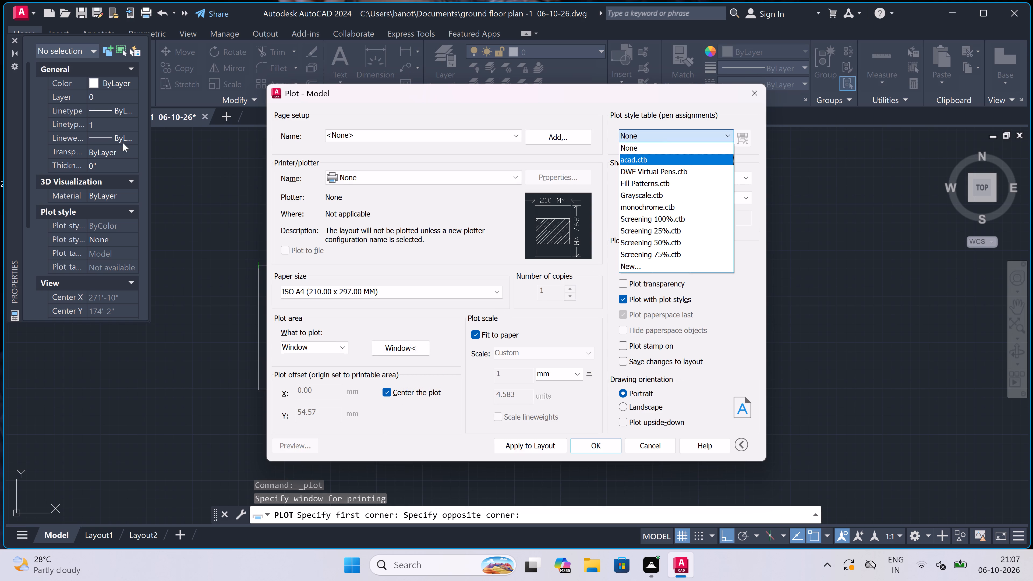
{"action": "left_click", "coordinate": [652, 160]}
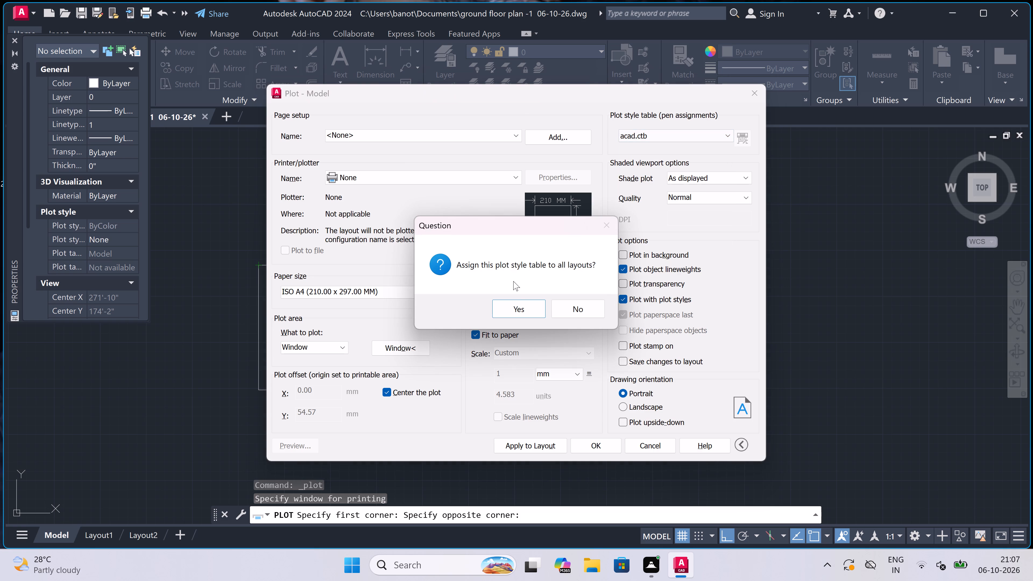
{"action": "double_click", "coordinate": [513, 308]}
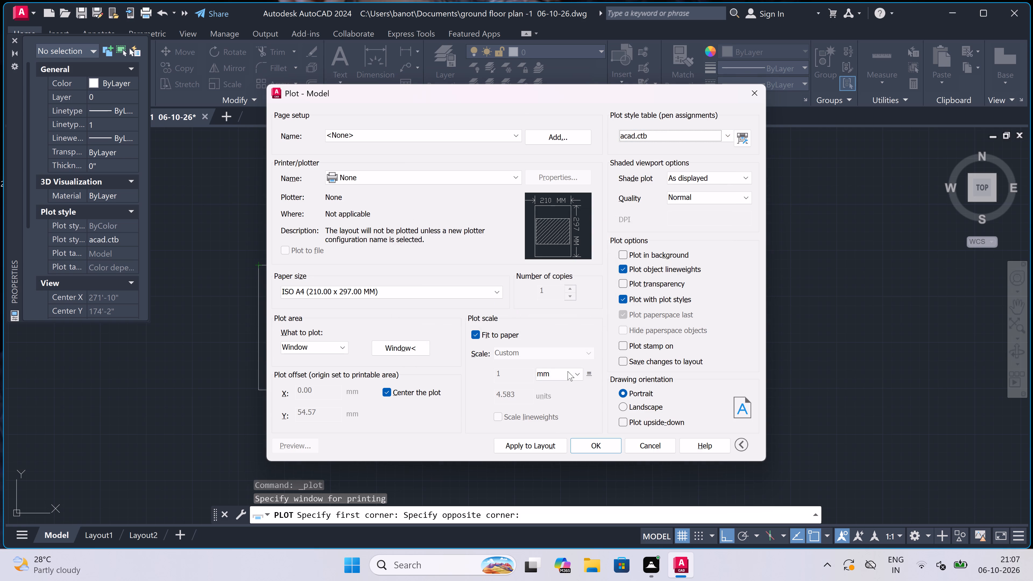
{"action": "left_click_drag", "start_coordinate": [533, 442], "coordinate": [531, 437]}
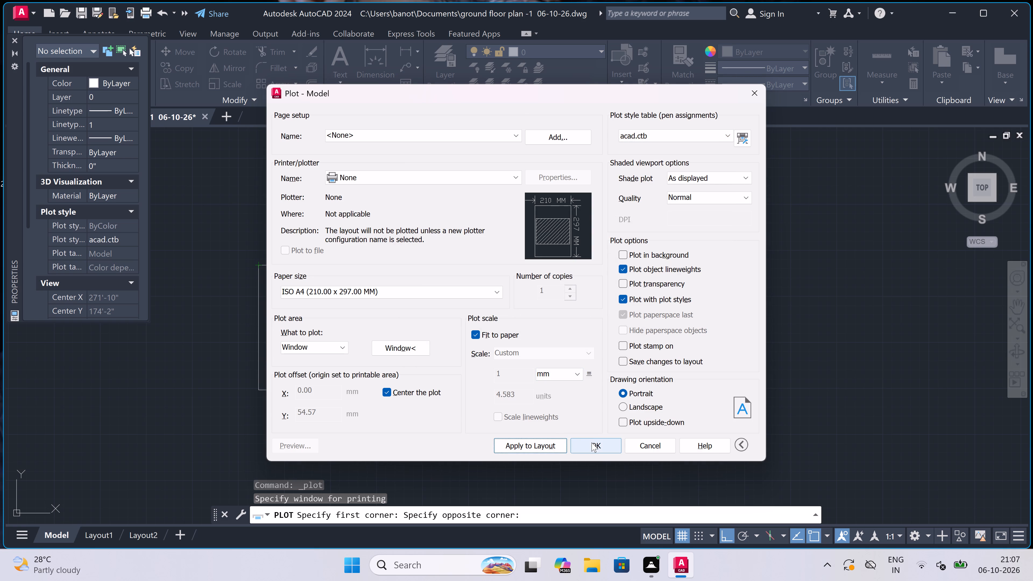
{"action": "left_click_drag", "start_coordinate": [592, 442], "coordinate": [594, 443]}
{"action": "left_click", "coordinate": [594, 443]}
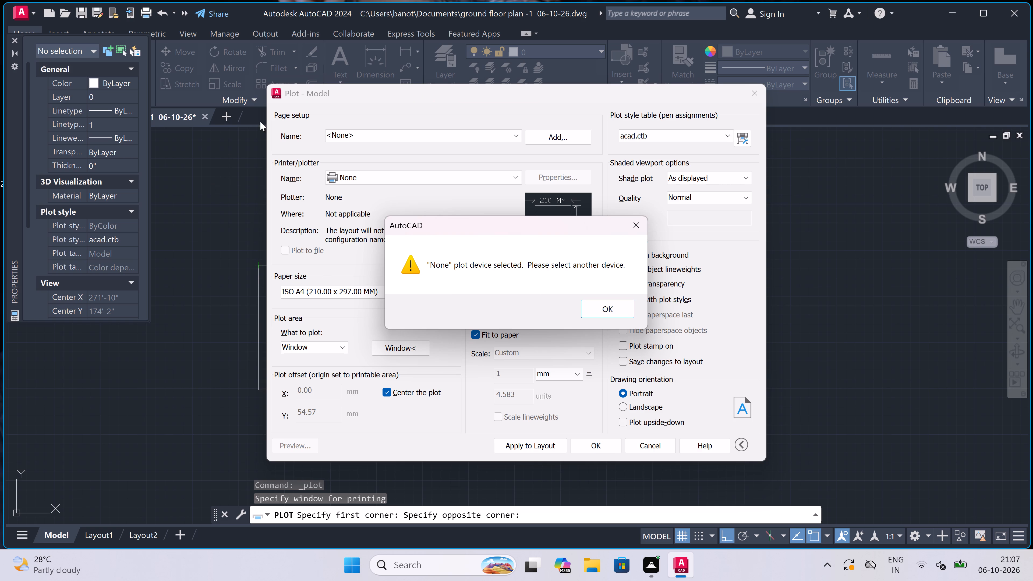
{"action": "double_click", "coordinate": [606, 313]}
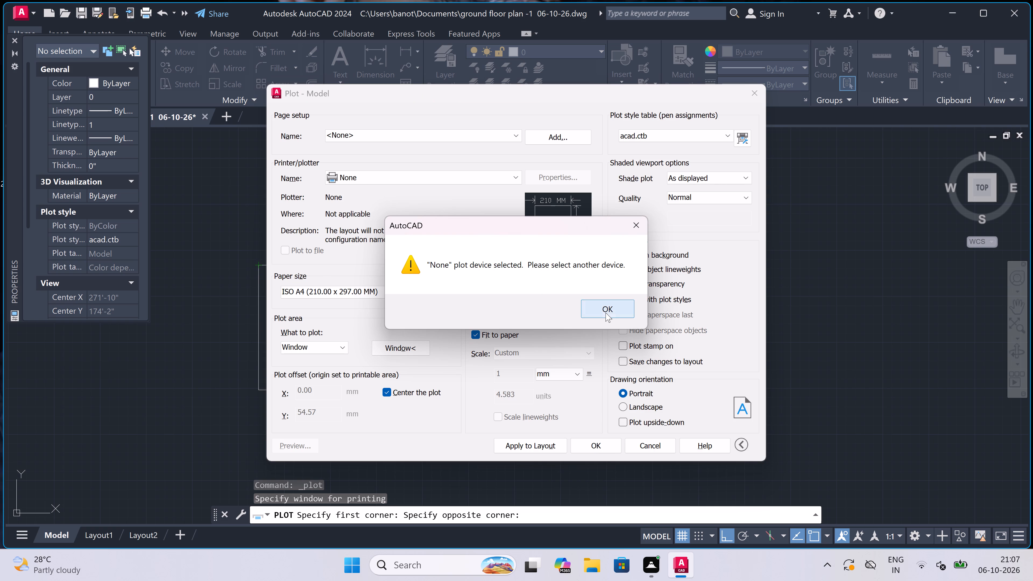
Choose DWG To PDF.pc3 as the plotter and apply the plot settings to the layout.
{"action": "left_click", "coordinate": [474, 182]}
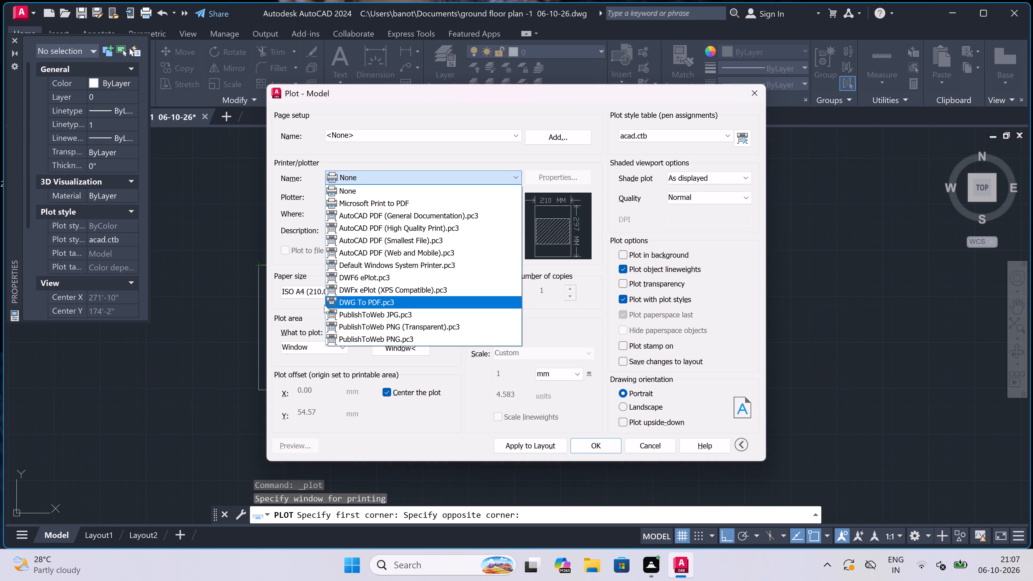
{"action": "left_click", "coordinate": [365, 300]}
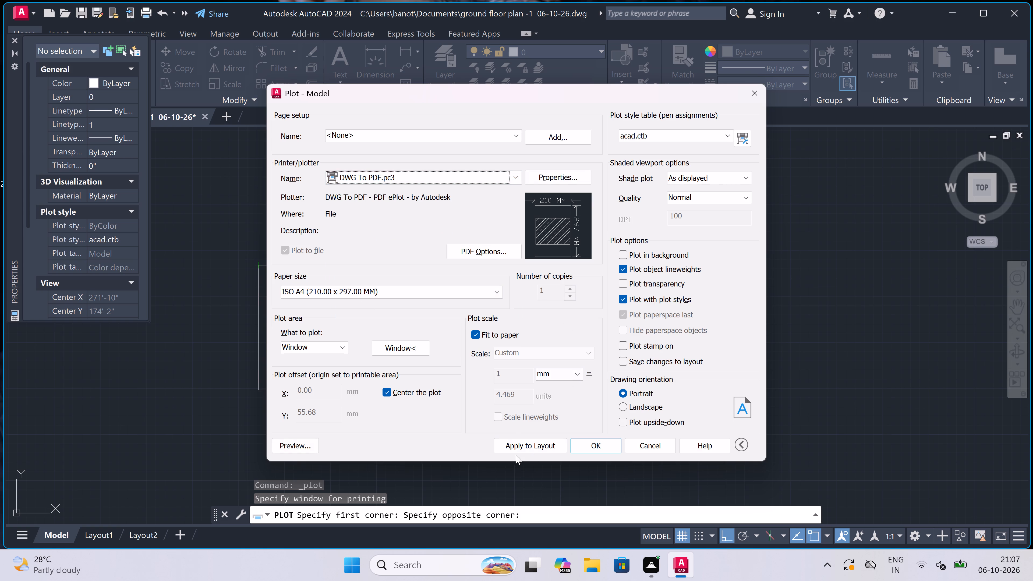
{"action": "left_click", "coordinate": [518, 435]}
{"action": "left_click", "coordinate": [521, 445]}
Plot the drawing to a PDF file named "ground floor plan -1 06-10-26" in the Documents folder.
{"action": "left_click", "coordinate": [596, 447]}
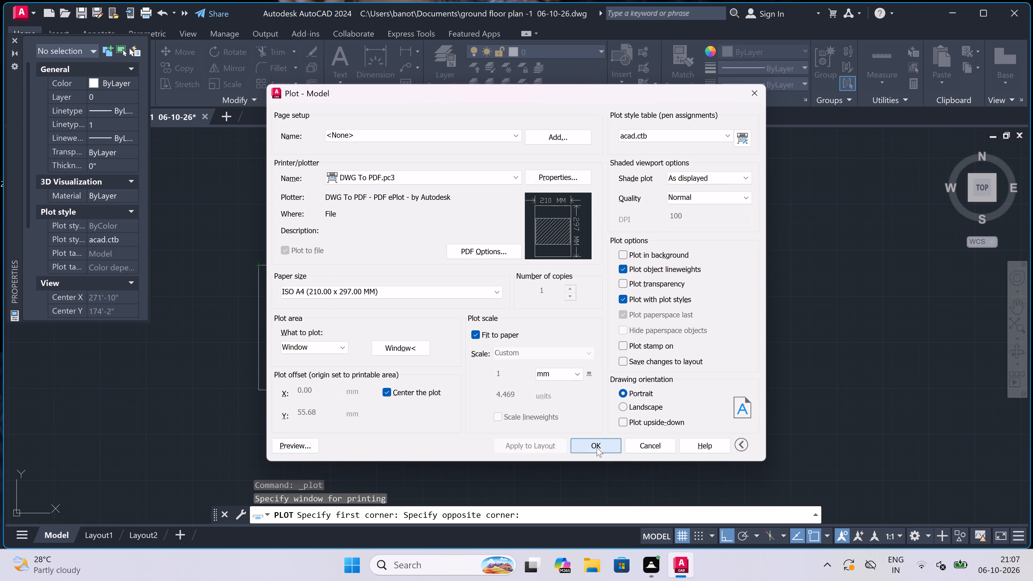
{"action": "key", "text": "BackSpace"}
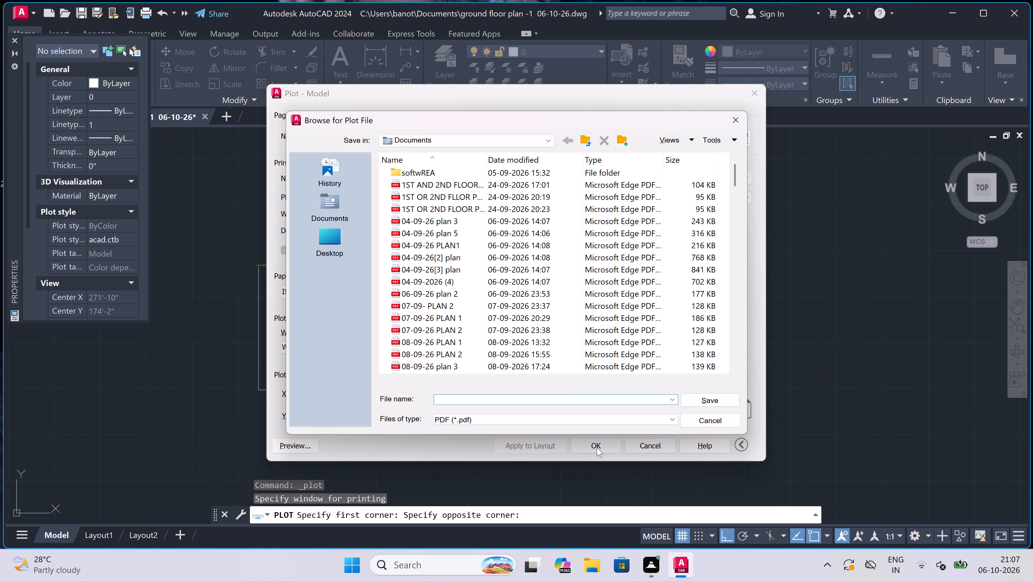
{"action": "type", "text": "ground floor plan -1 0"}
{"action": "type", "text": "6-10-"}
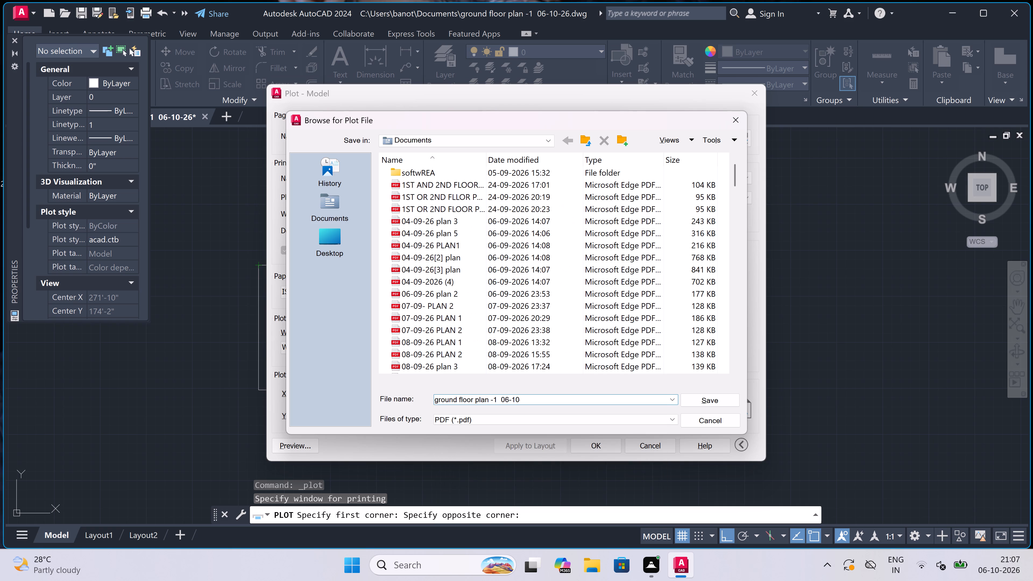
{"action": "type", "text": "26"}
{"action": "left_click", "coordinate": [701, 396]}
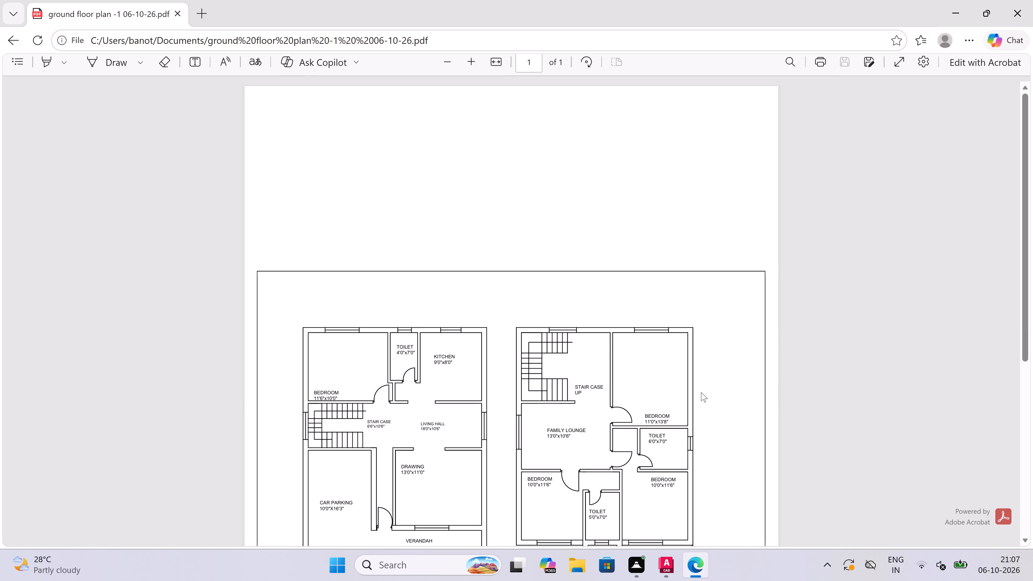
Check both floor plans and their labels in the plotted PDF in Microsoft Edge, and close the viewer.
{"action": "scroll", "coordinate": [620, 364], "scroll_direction": "down", "scroll_amount": 2}
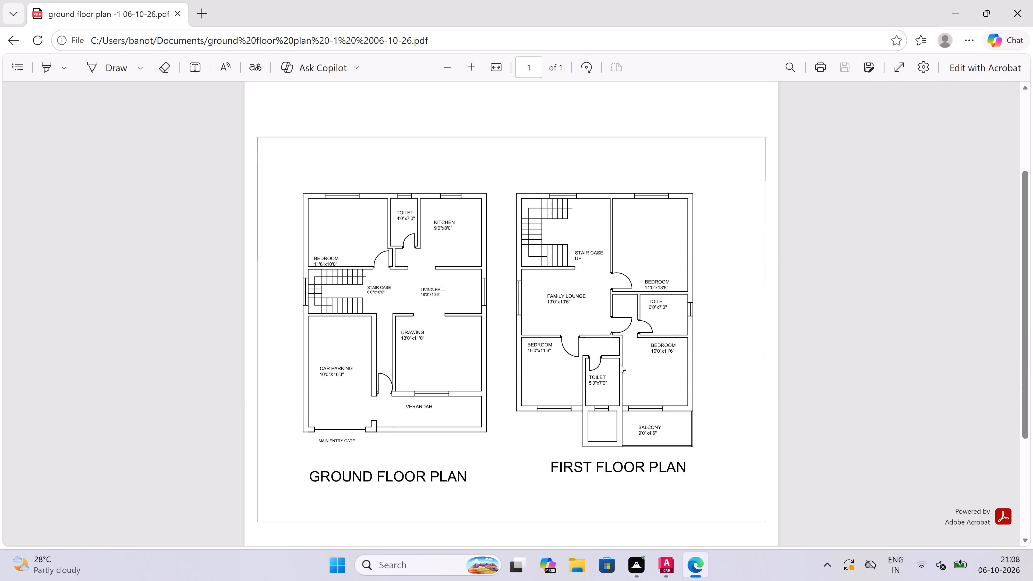
{"action": "left_click", "coordinate": [1024, 6]}
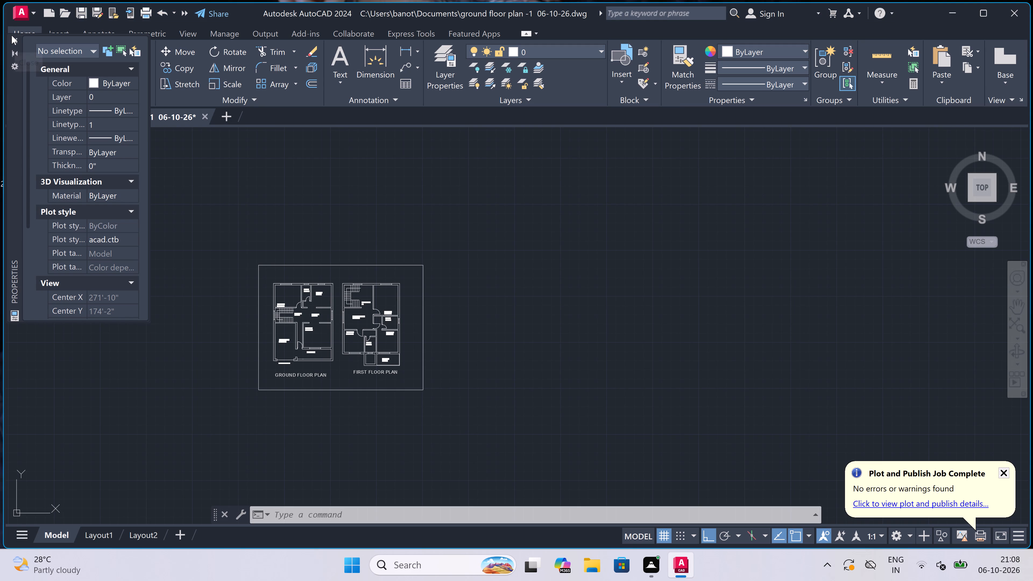
Close the Properties palette.
{"action": "left_click", "coordinate": [12, 35]}
Save the drawing as "ground floor plan -1 06-10-26" in AutoCAD 2018 format in Documents, replacing the existing file.
{"action": "left_click", "coordinate": [18, 11]}
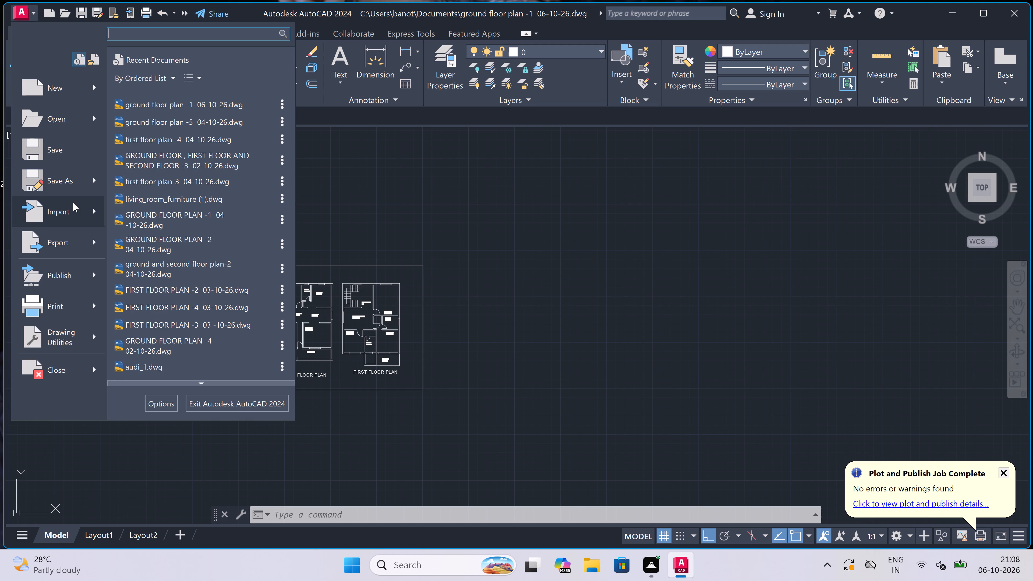
{"action": "left_click_drag", "start_coordinate": [1032, 0], "coordinate": [798, 121]}
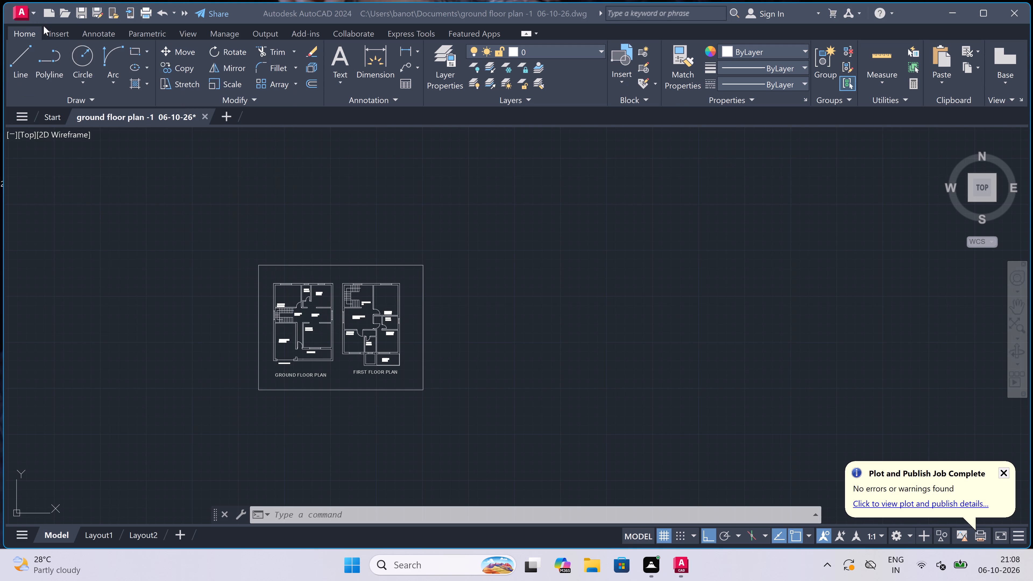
{"action": "left_click", "coordinate": [19, 11]}
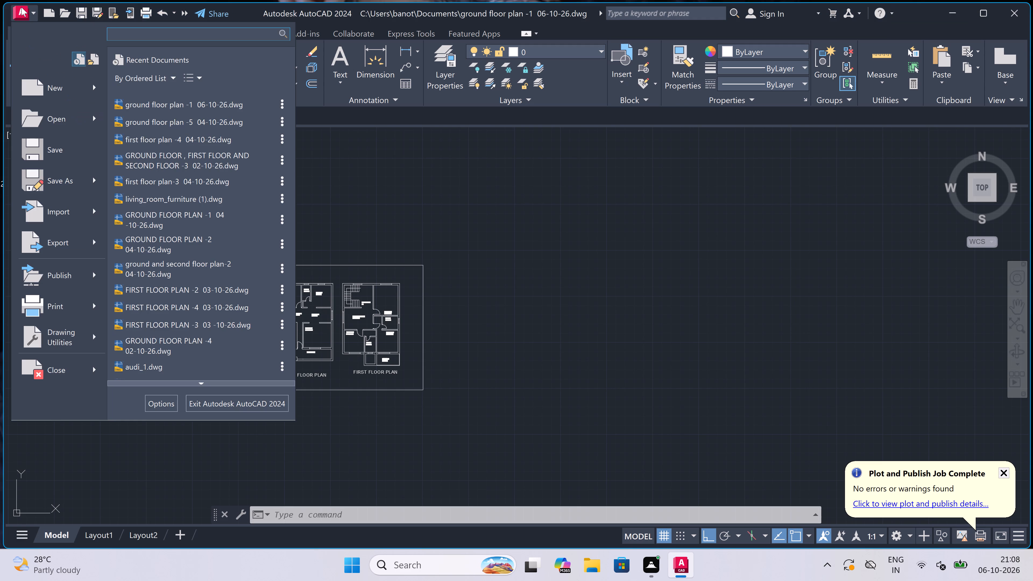
{"action": "left_click", "coordinate": [69, 173]}
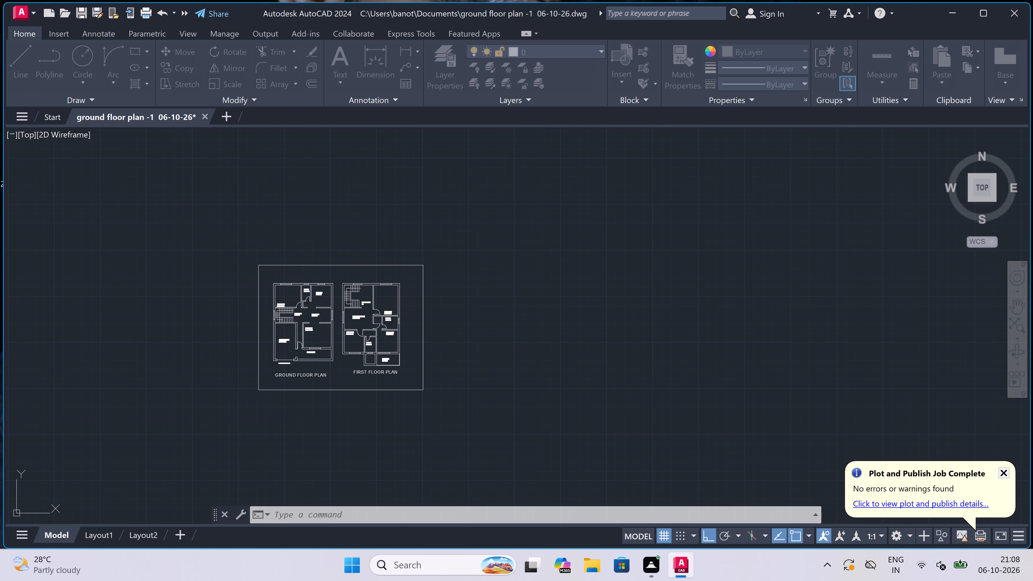
{"action": "left_click", "coordinate": [691, 401]}
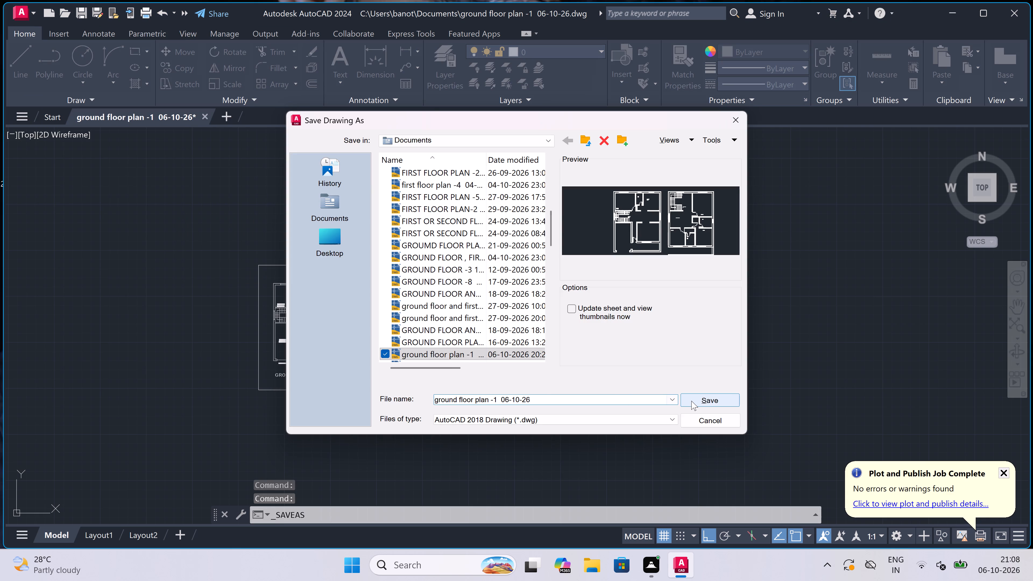
{"action": "double_click", "coordinate": [477, 316]}
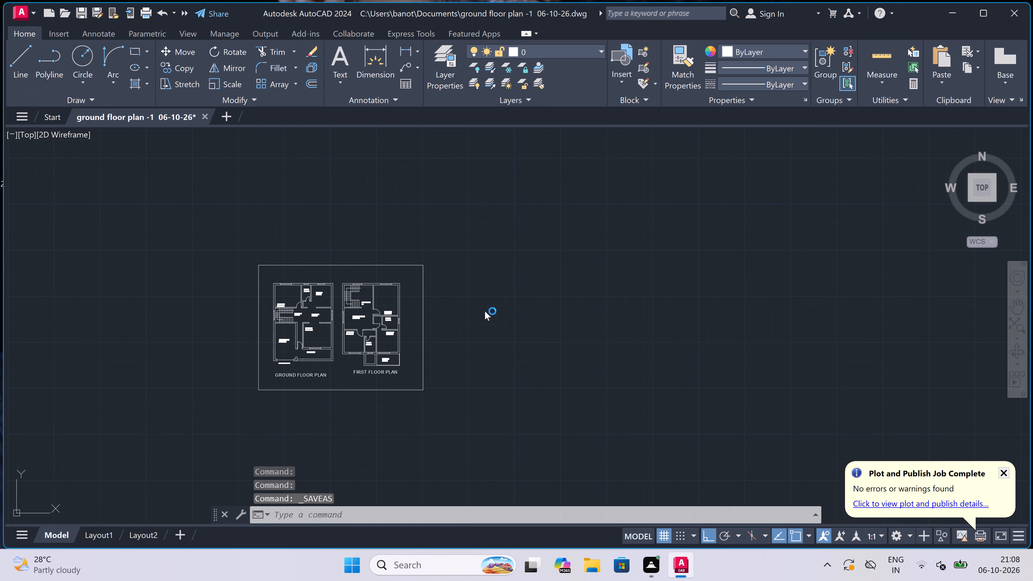
{"action": "key", "text": "Escape"}
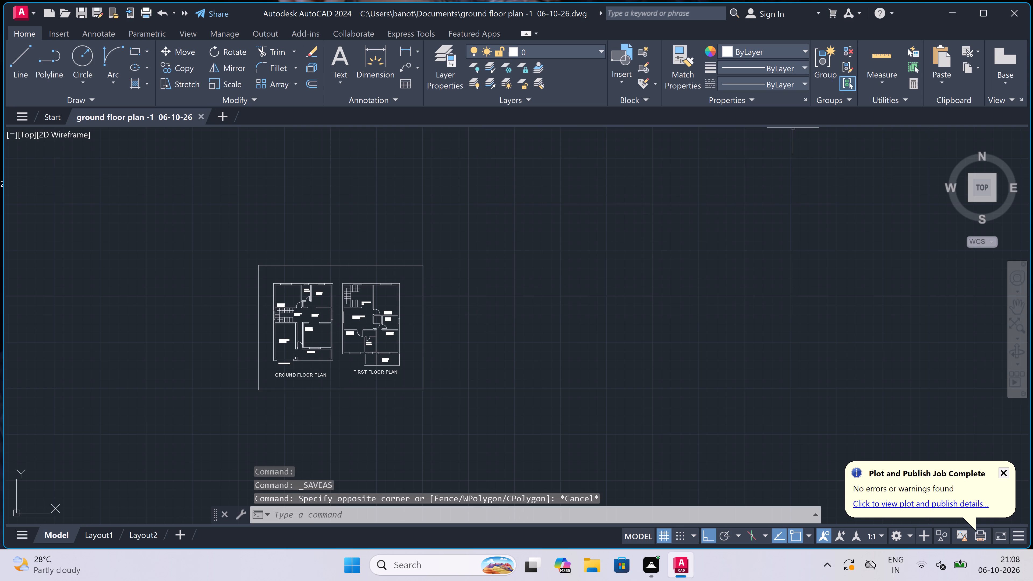
Exit AutoCAD.
{"action": "double_click", "coordinate": [1014, 5]}
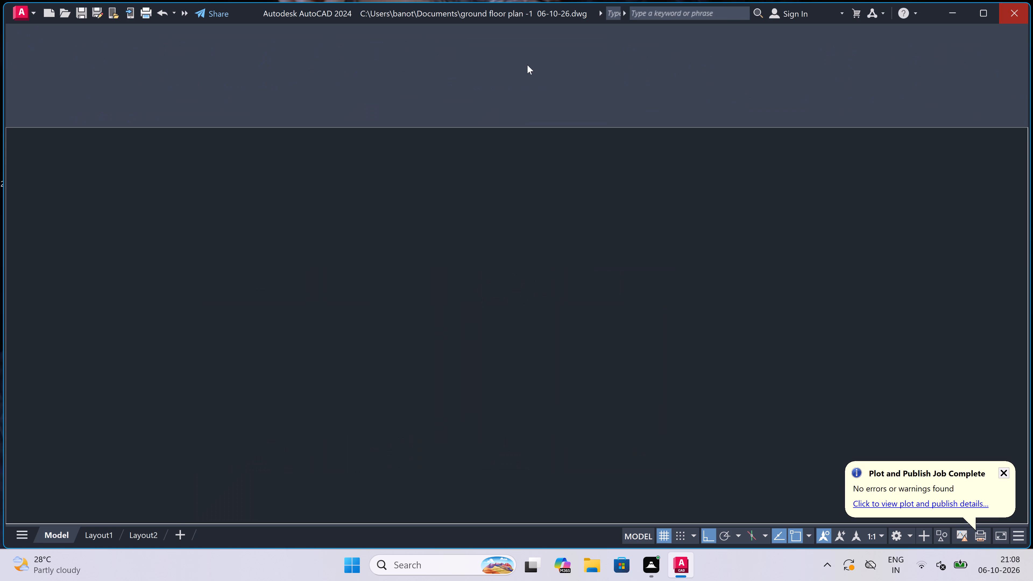